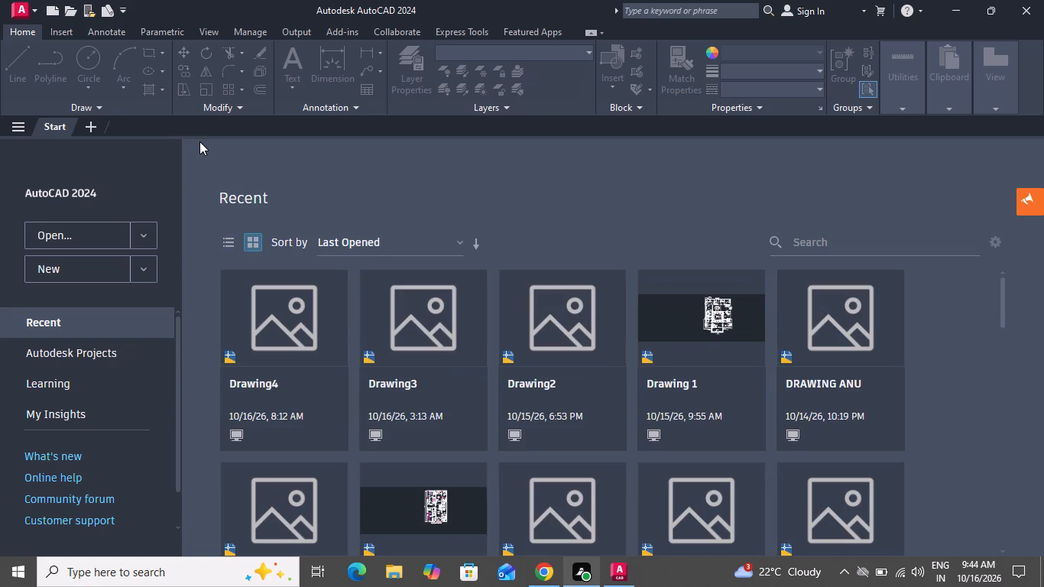
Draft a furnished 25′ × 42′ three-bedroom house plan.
Create a new blank drawing.
click(61, 275)
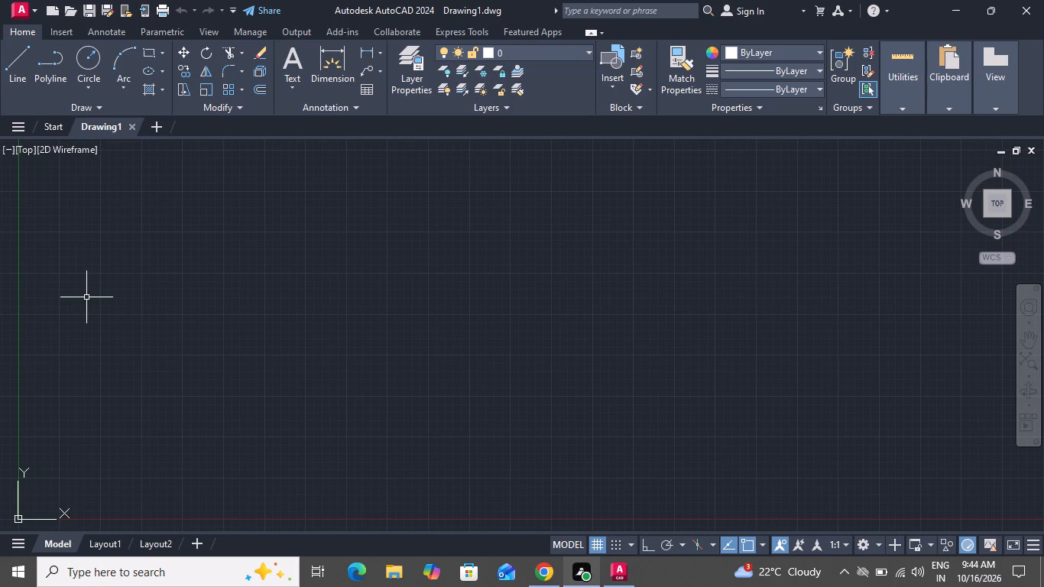
Turn on command logging for the drawing with LOGFILEON.
text(log)
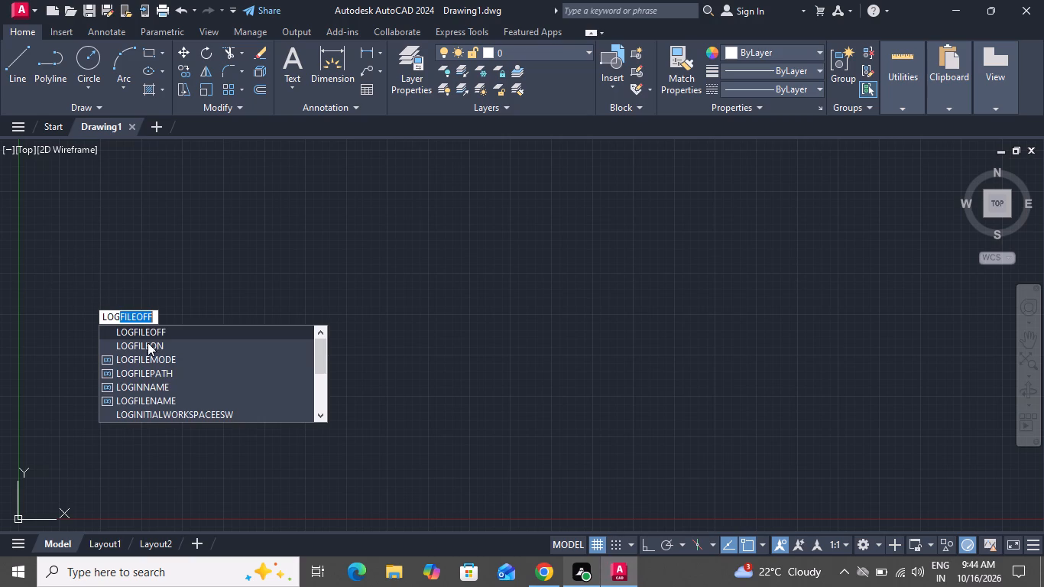
click(148, 343)
Configure the drawing units to Engineering length type with a precision of 0'-0".
text(un)
key(space)
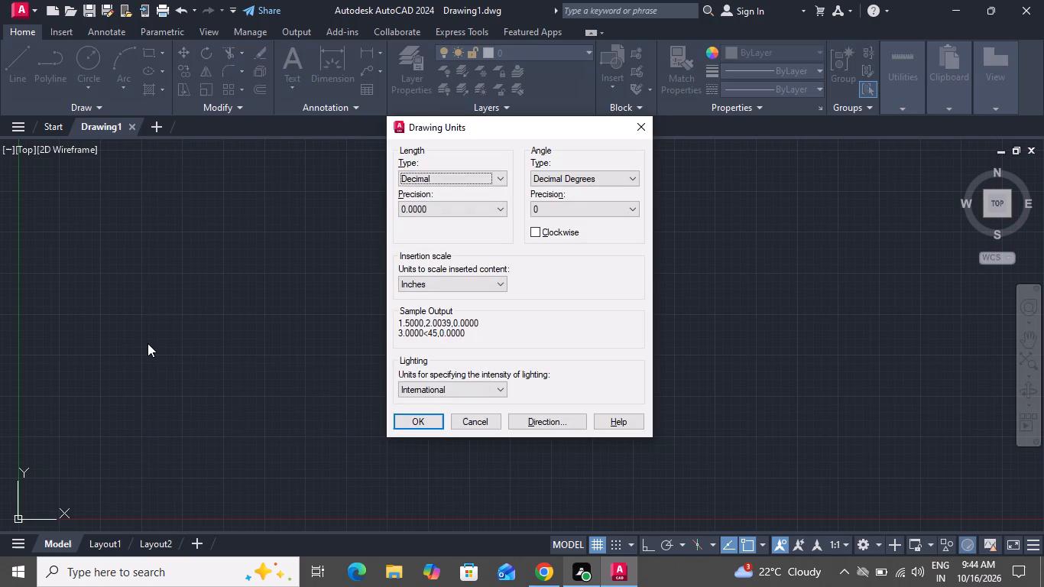
click(433, 175)
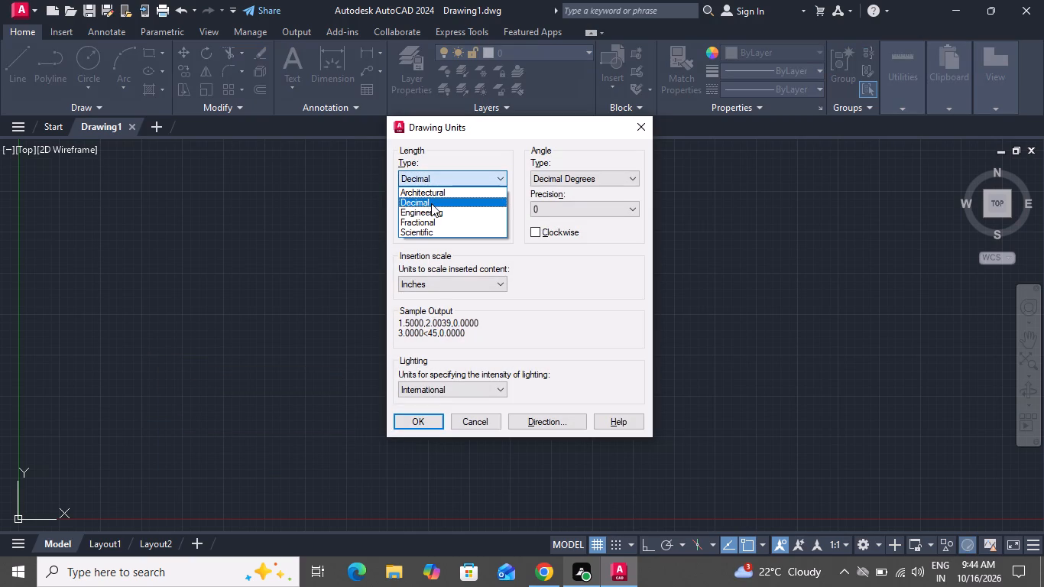
click(431, 206)
click(441, 177)
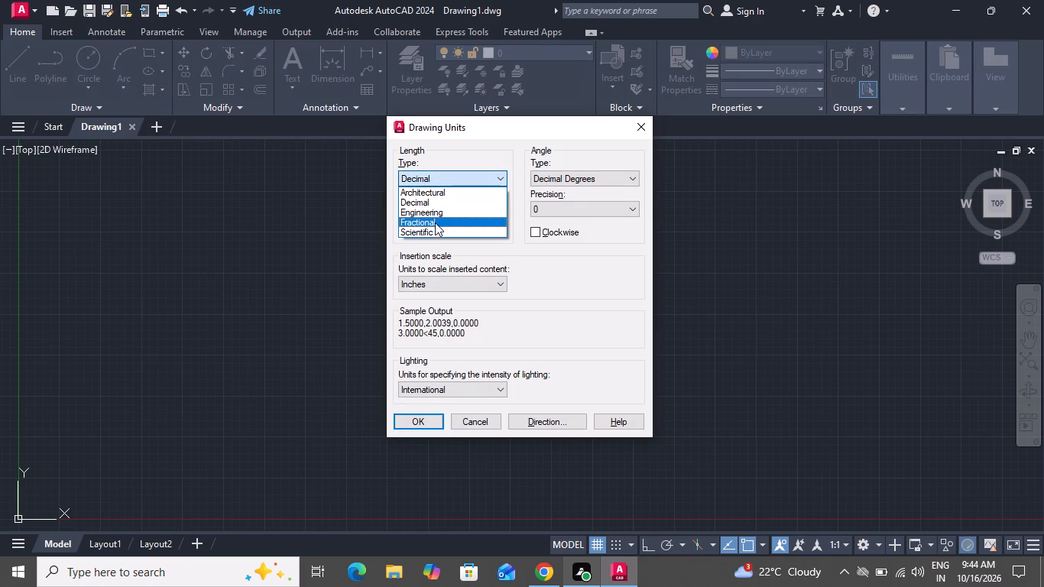
click(434, 216)
click(441, 207)
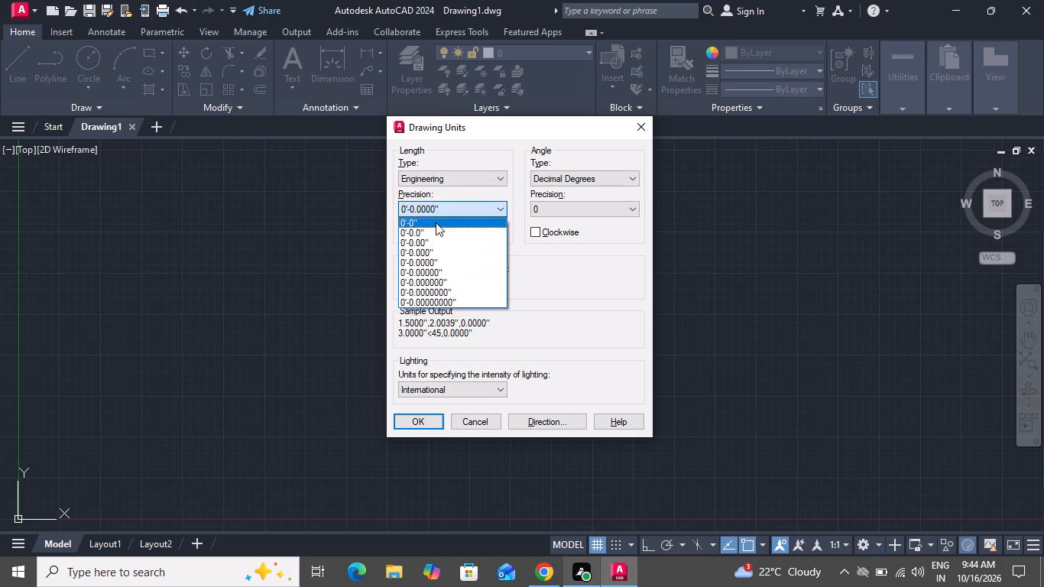
click(433, 226)
click(415, 422)
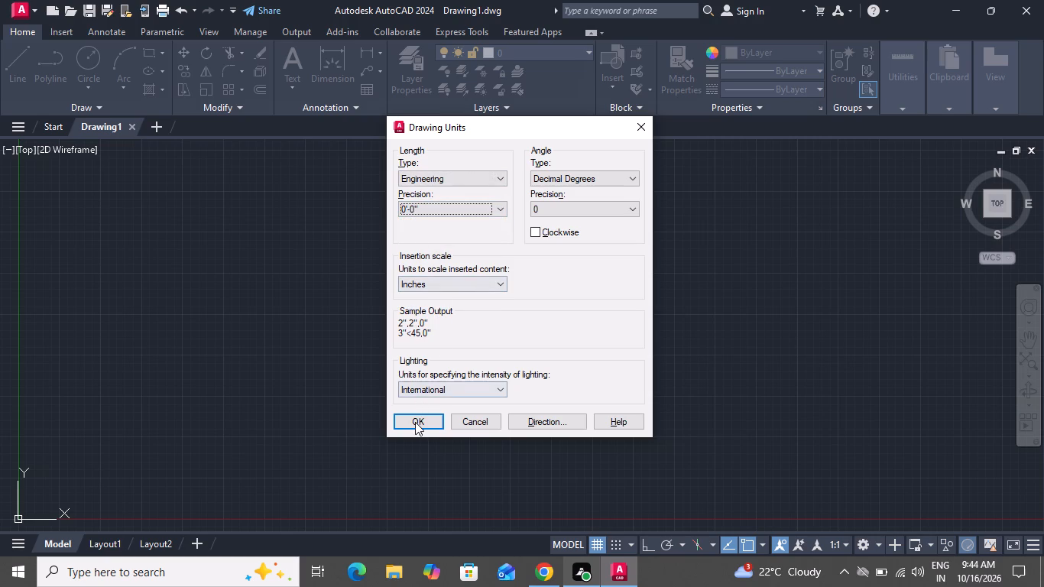
Set the Standard dimension style's primary units to Engineering with 0'-0" precision and make the style current.
text(d)
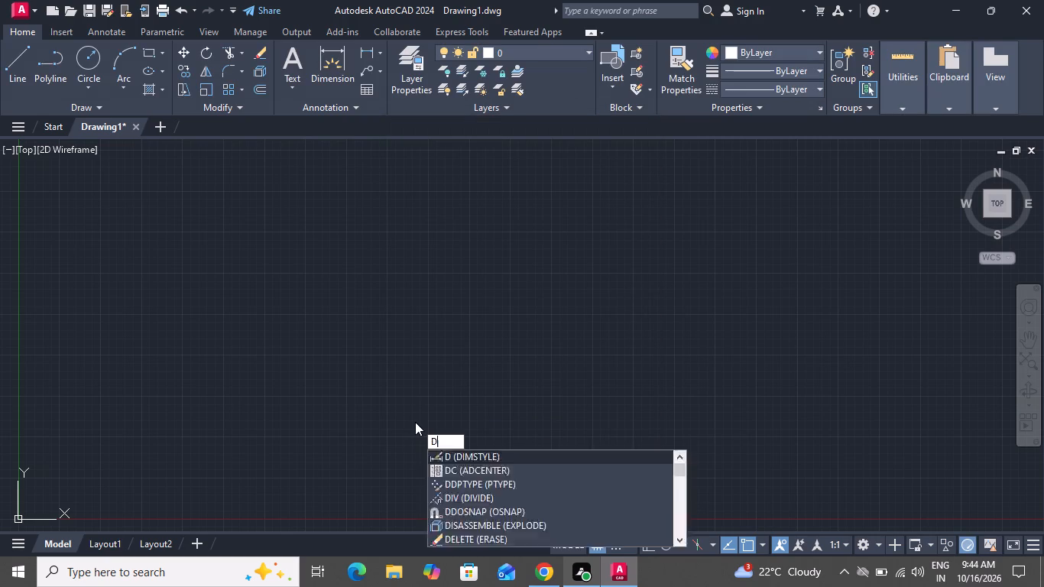
key(space)
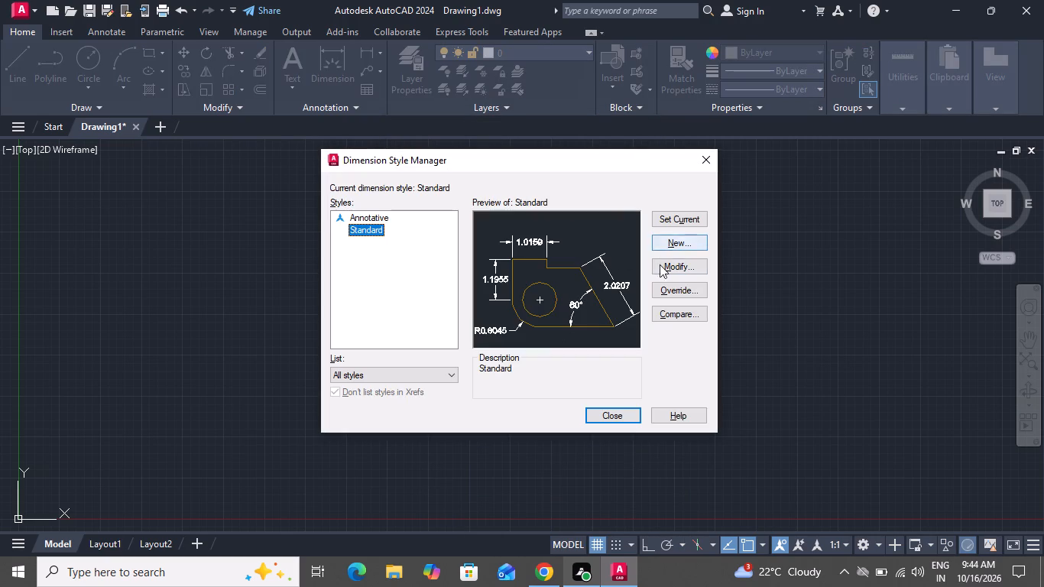
click(662, 269)
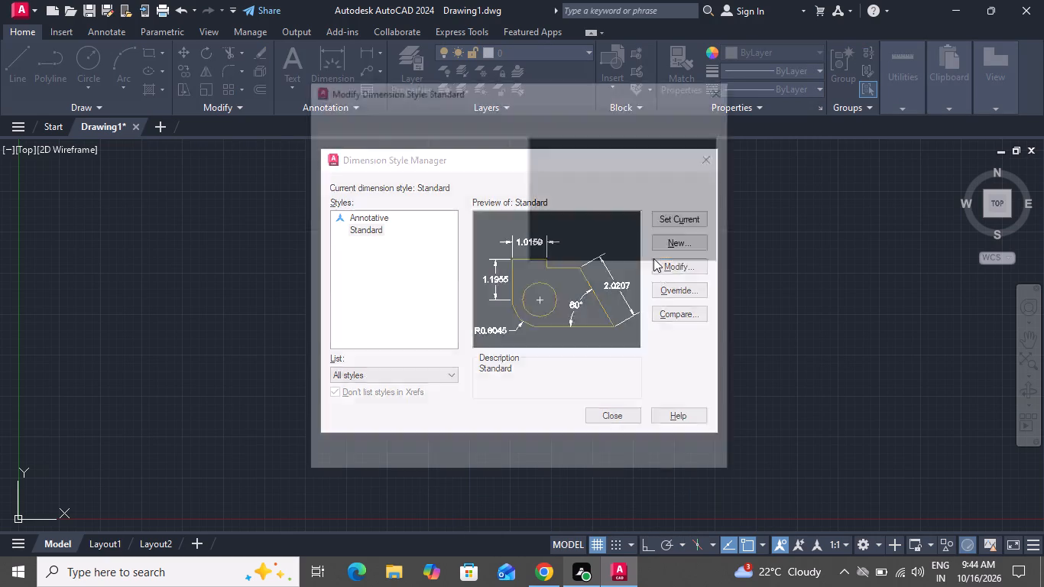
click(468, 150)
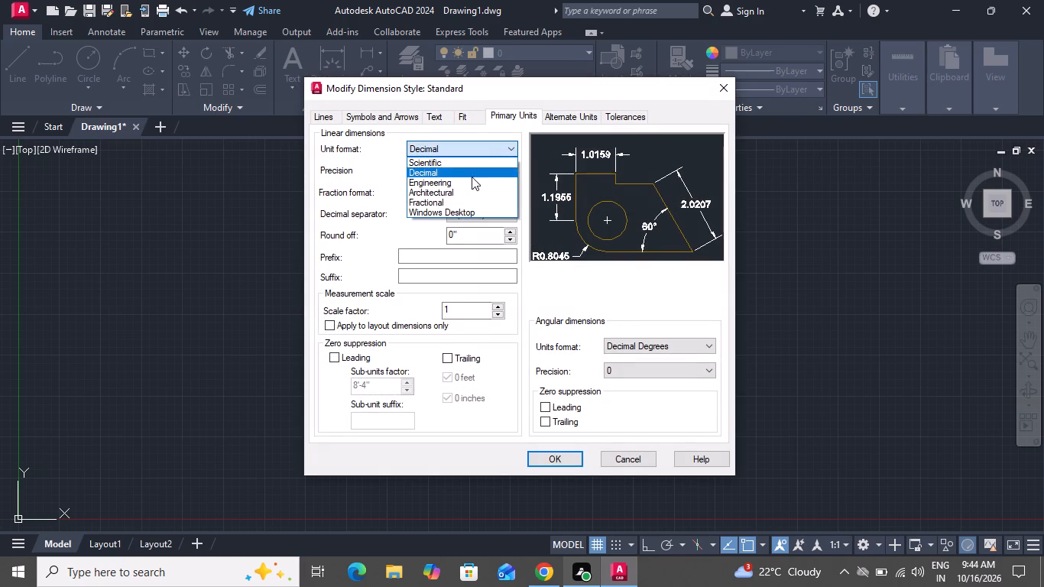
click(472, 194)
click(481, 141)
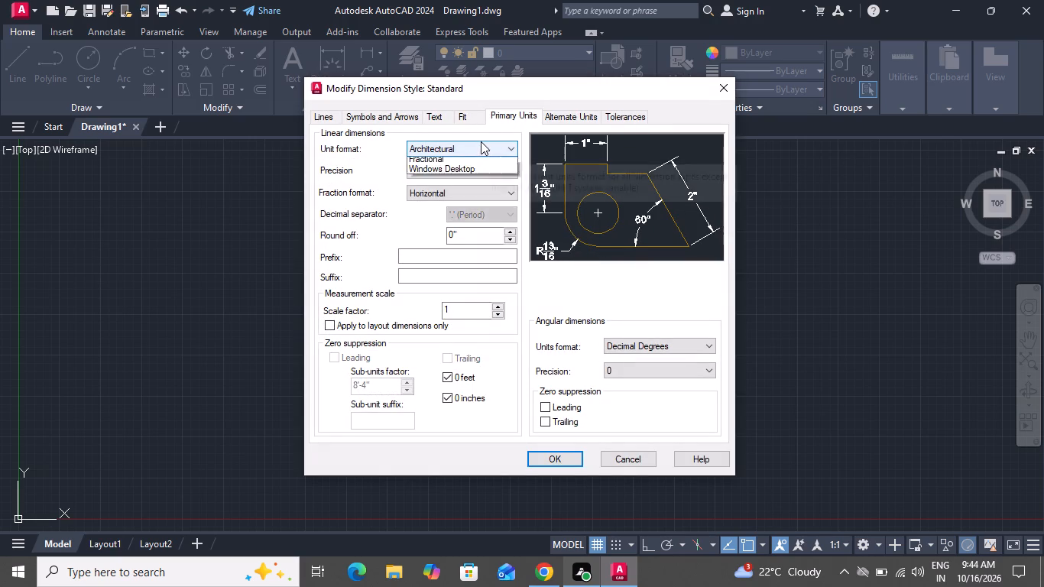
click(477, 184)
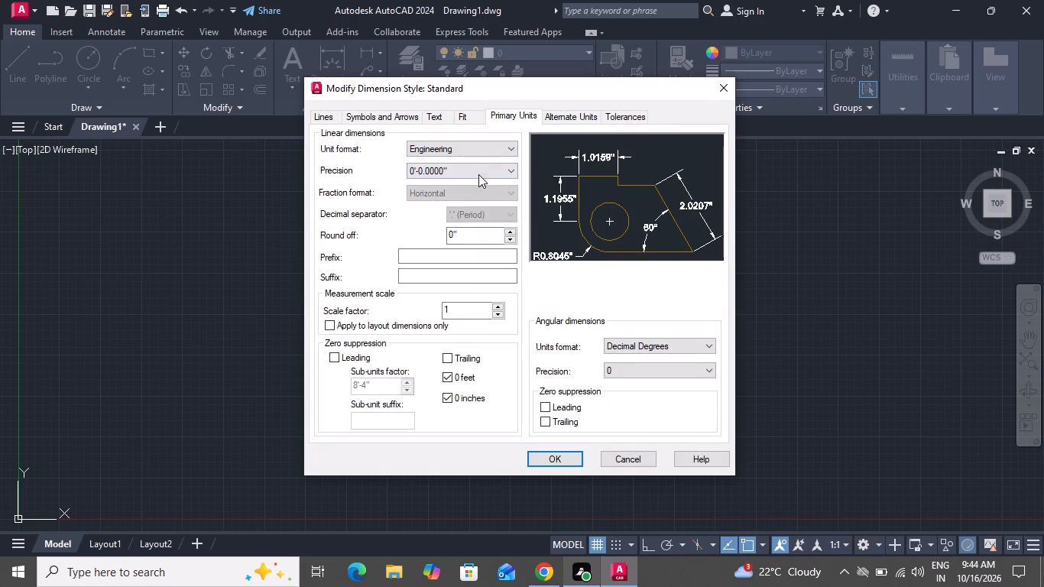
click(480, 169)
click(478, 182)
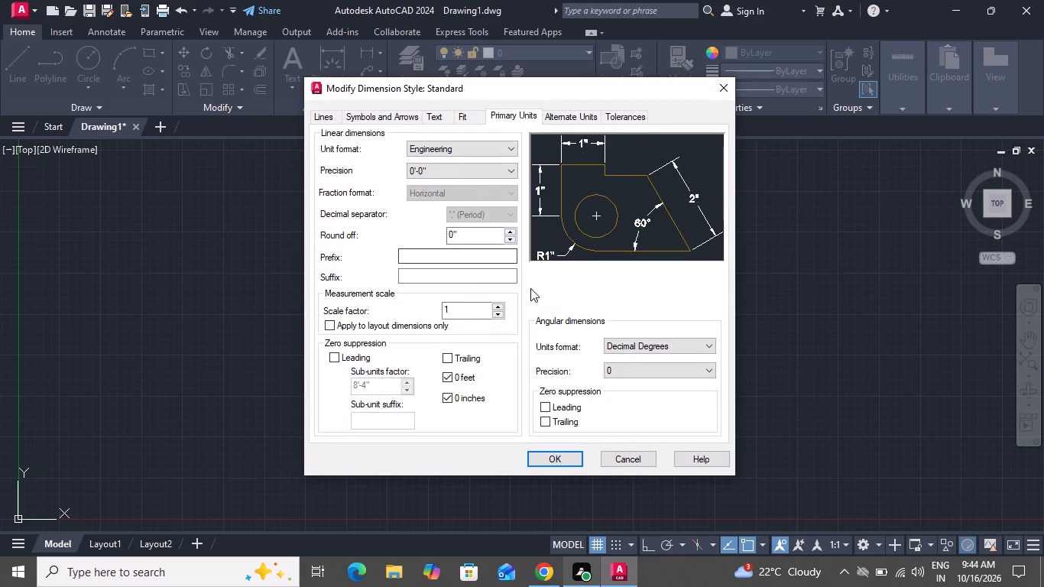
click(569, 458)
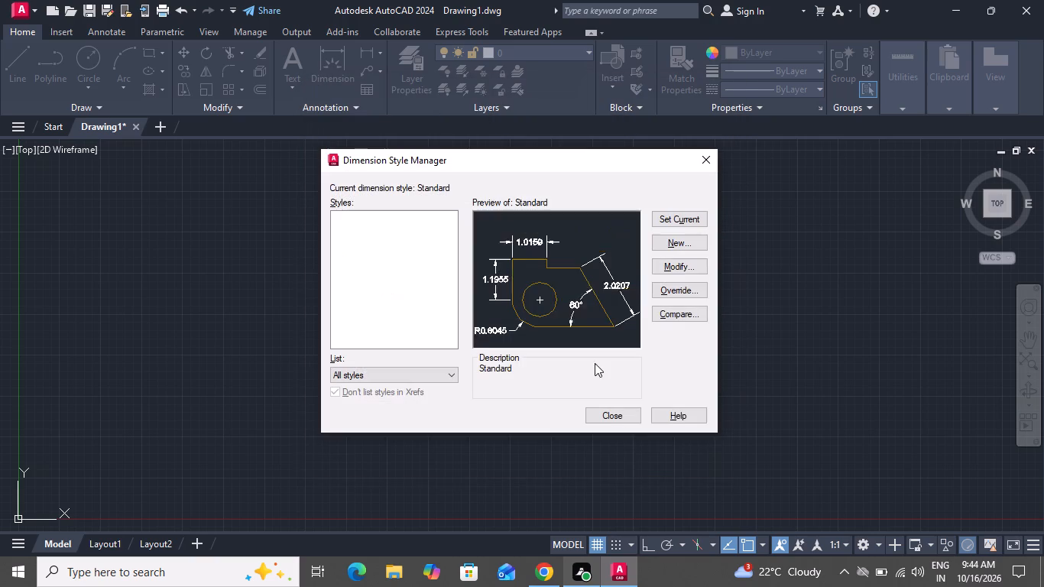
click(673, 220)
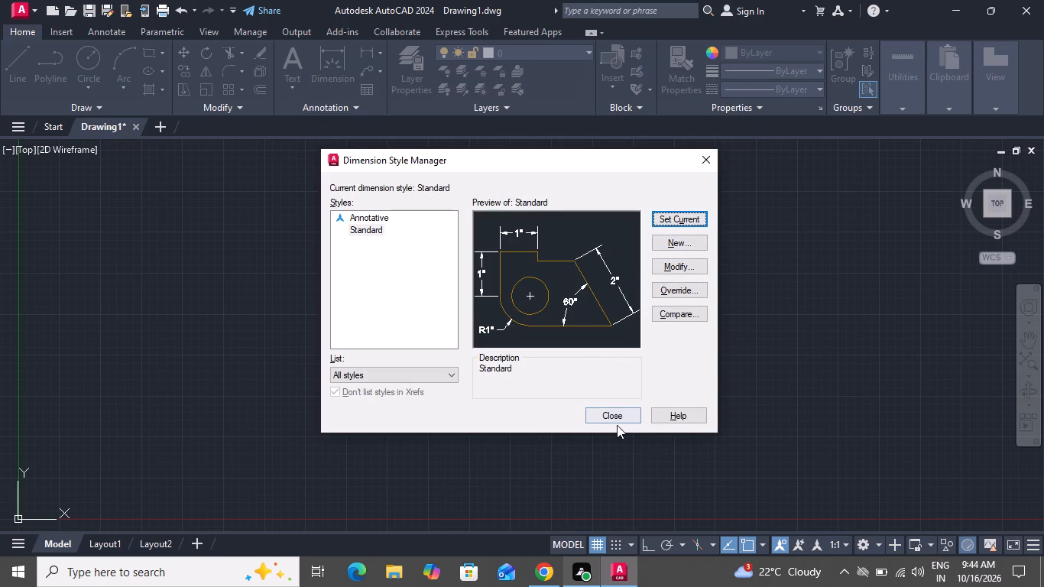
click(615, 417)
Turn on Ortho mode and begin a line from a point in the empty drawing area.
click(8, 58)
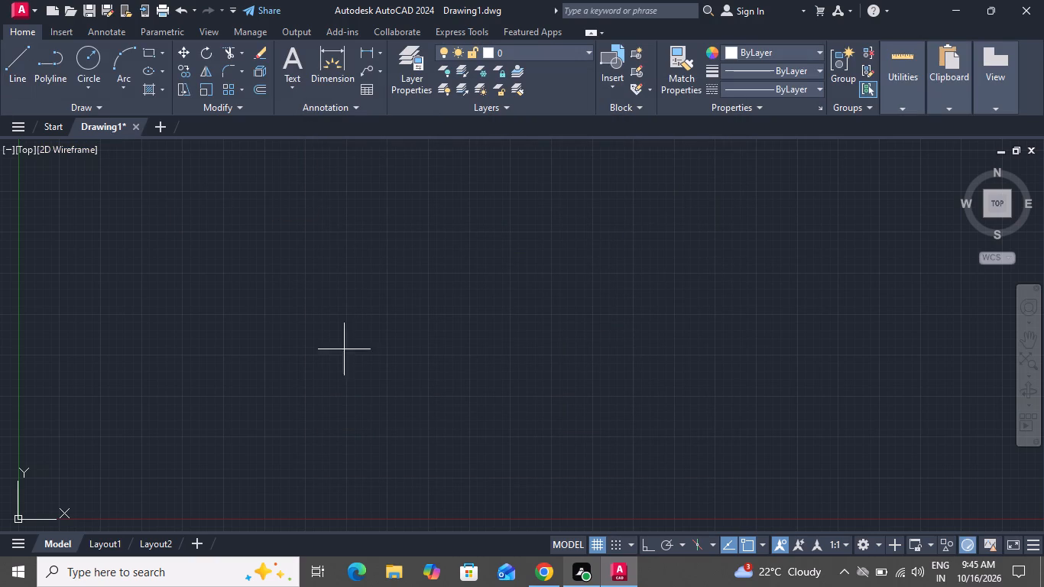
click(643, 546)
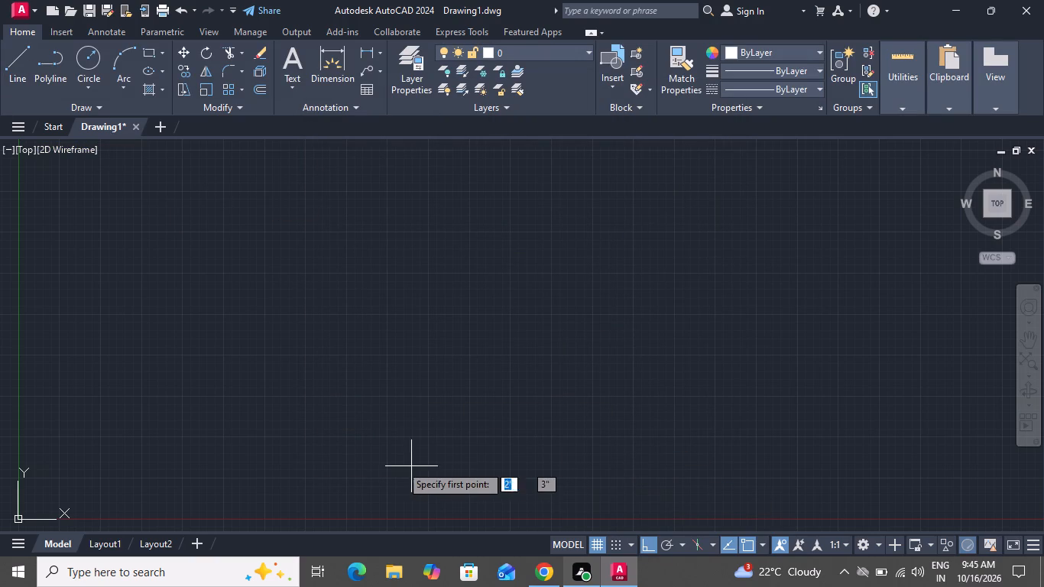
click(399, 458)
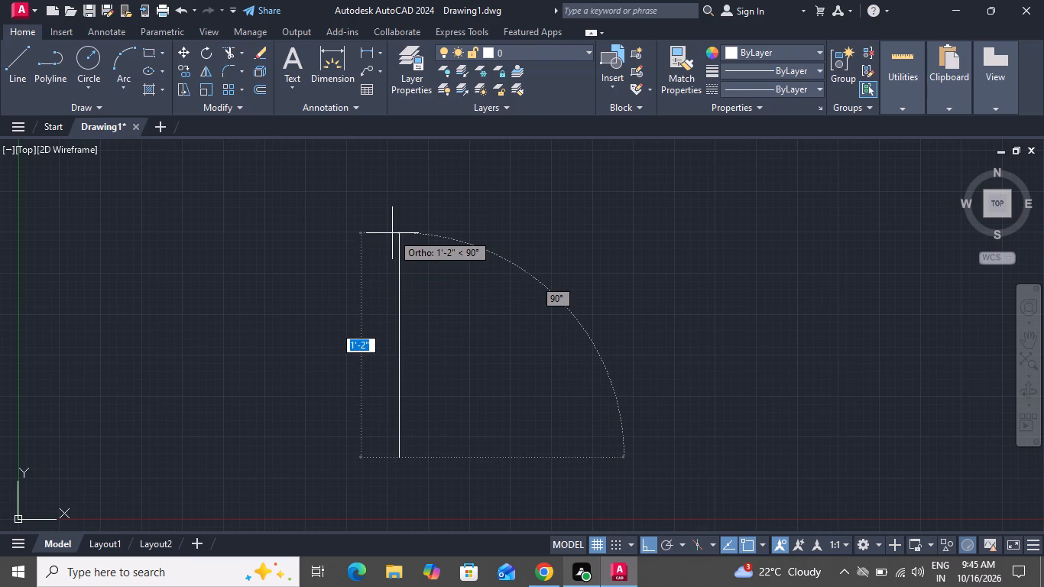
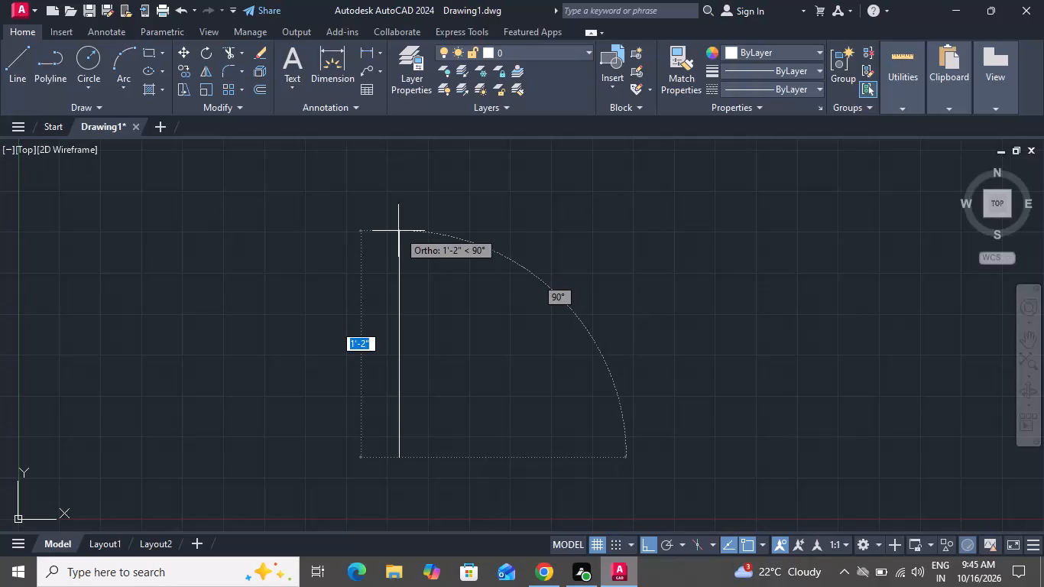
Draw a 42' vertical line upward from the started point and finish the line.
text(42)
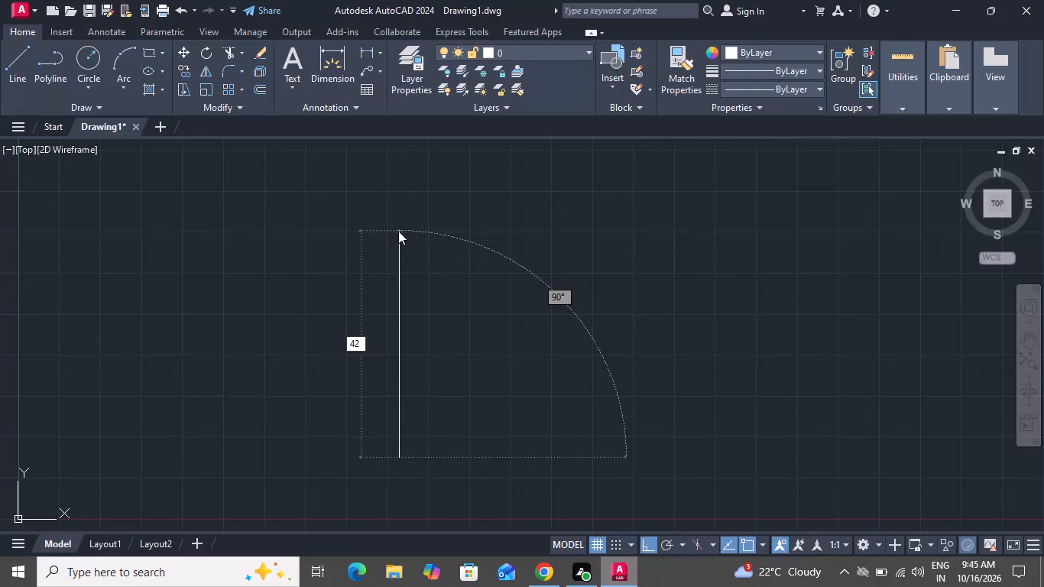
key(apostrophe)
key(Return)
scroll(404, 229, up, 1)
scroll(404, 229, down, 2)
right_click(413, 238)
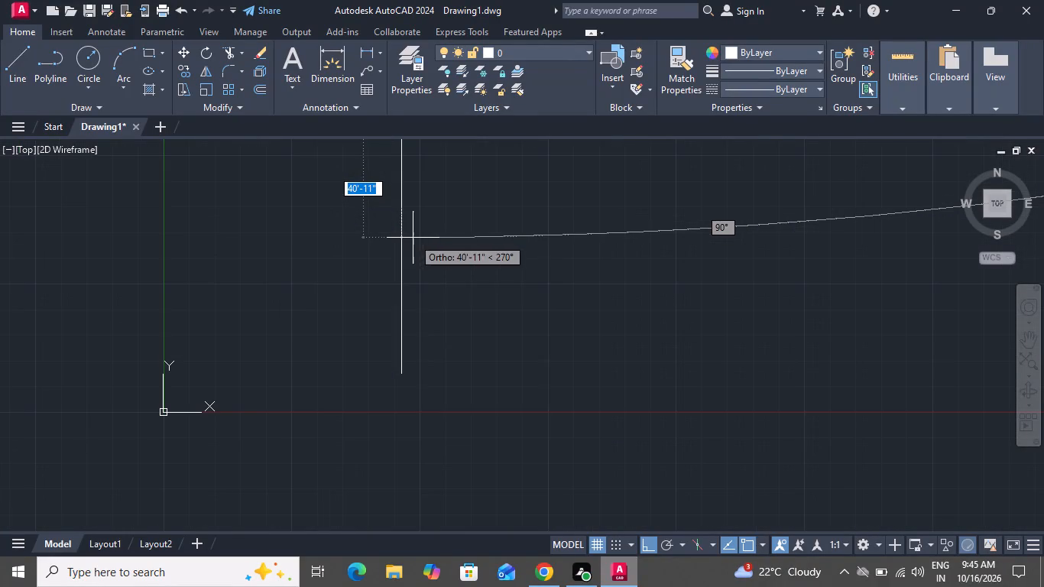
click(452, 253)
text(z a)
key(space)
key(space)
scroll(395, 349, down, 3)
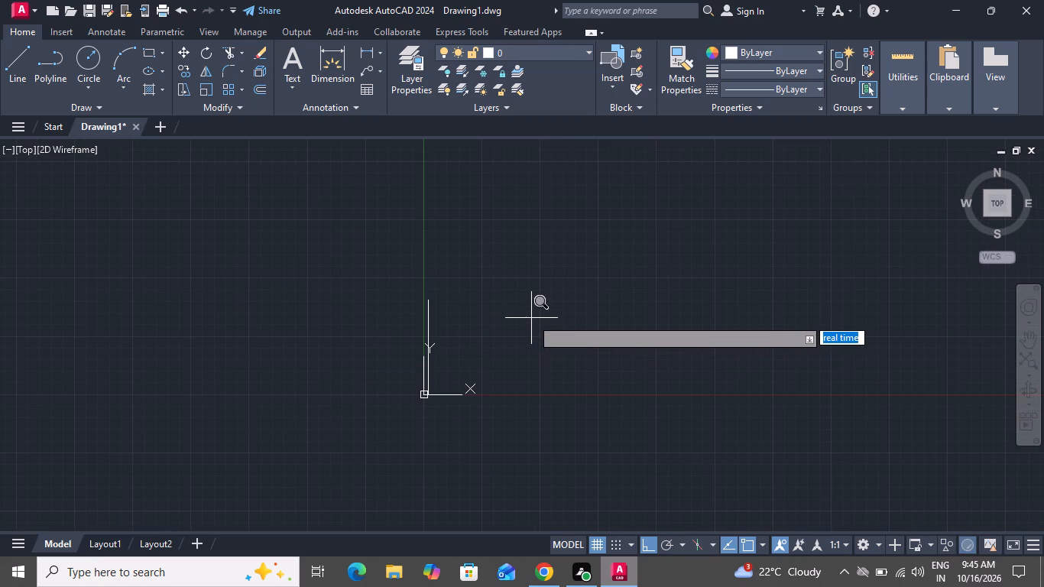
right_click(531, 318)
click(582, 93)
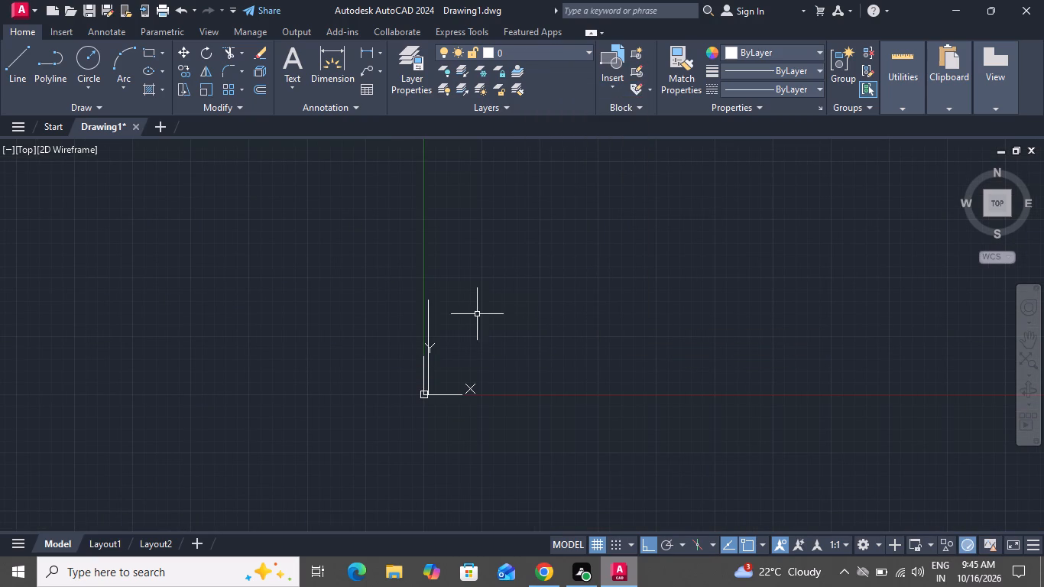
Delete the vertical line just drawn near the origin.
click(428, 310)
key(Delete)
Draw a new line 42' straight up from the empty drawing area and continue it 25' to the right.
scroll(812, 232, up, 1)
scroll(814, 232, down, 1)
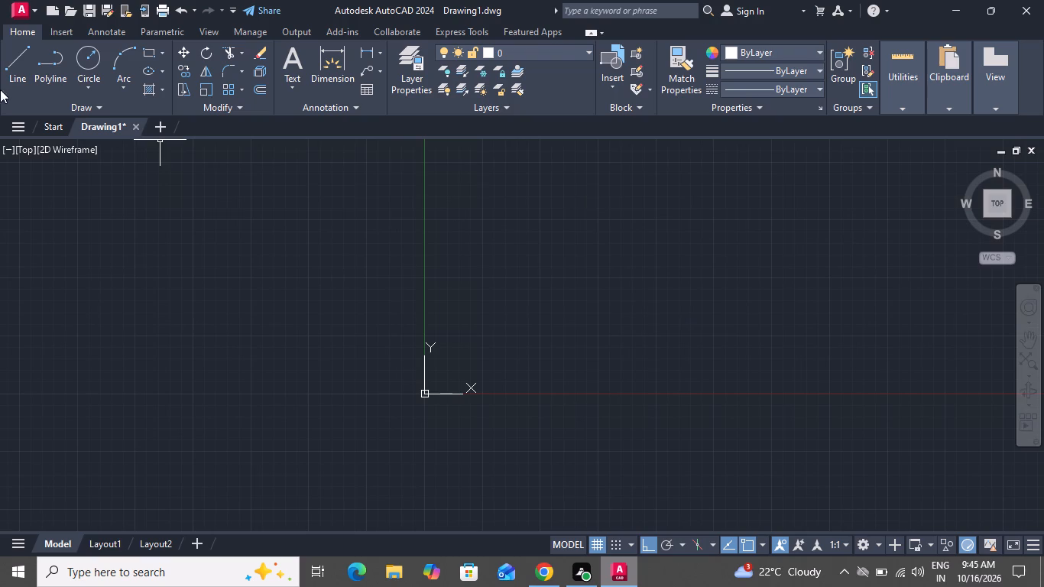
scroll(991, 326, up, 4)
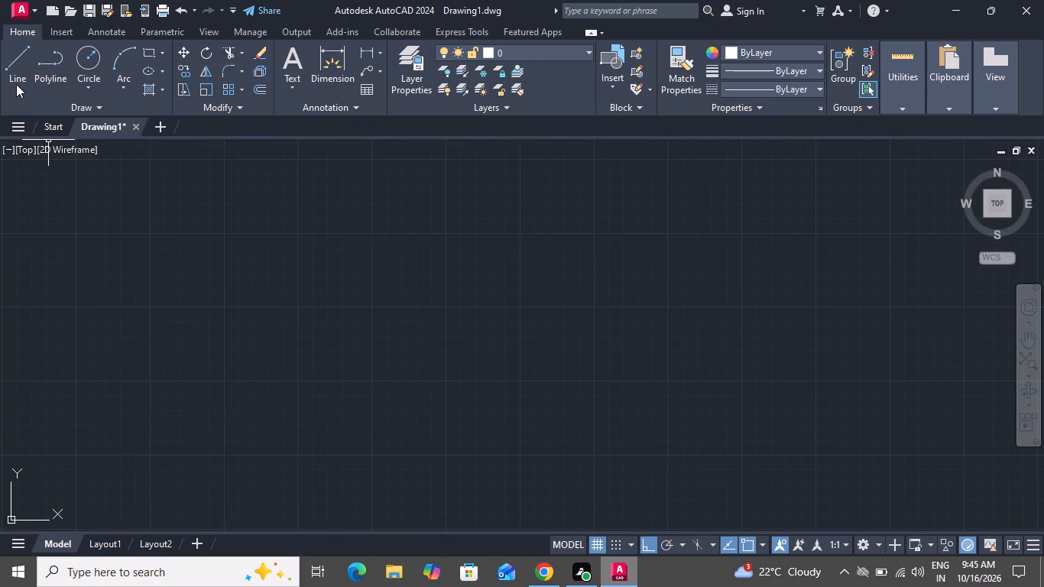
click(16, 84)
drag(300, 458, 296, 450)
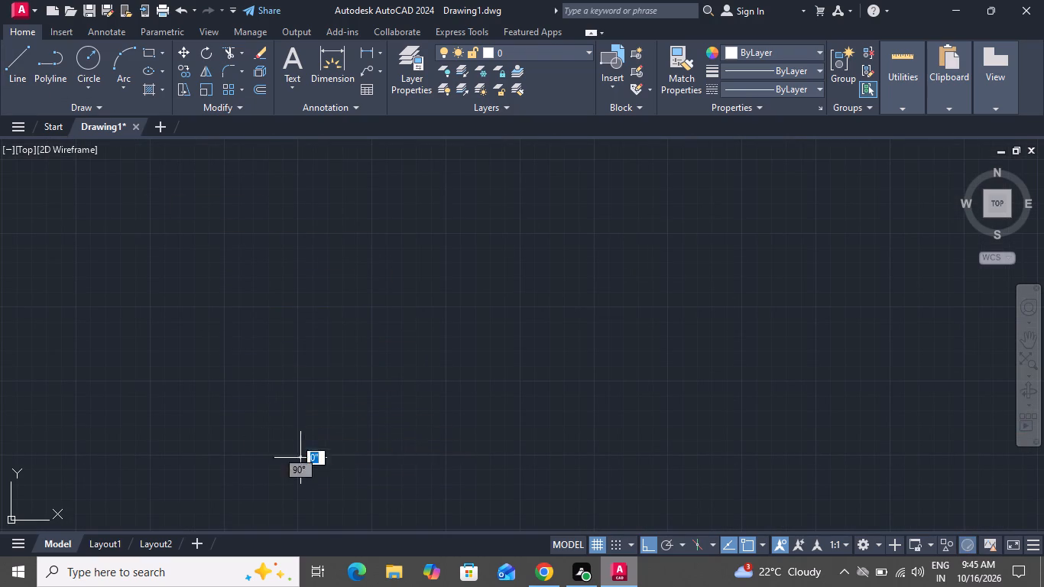
text(42)
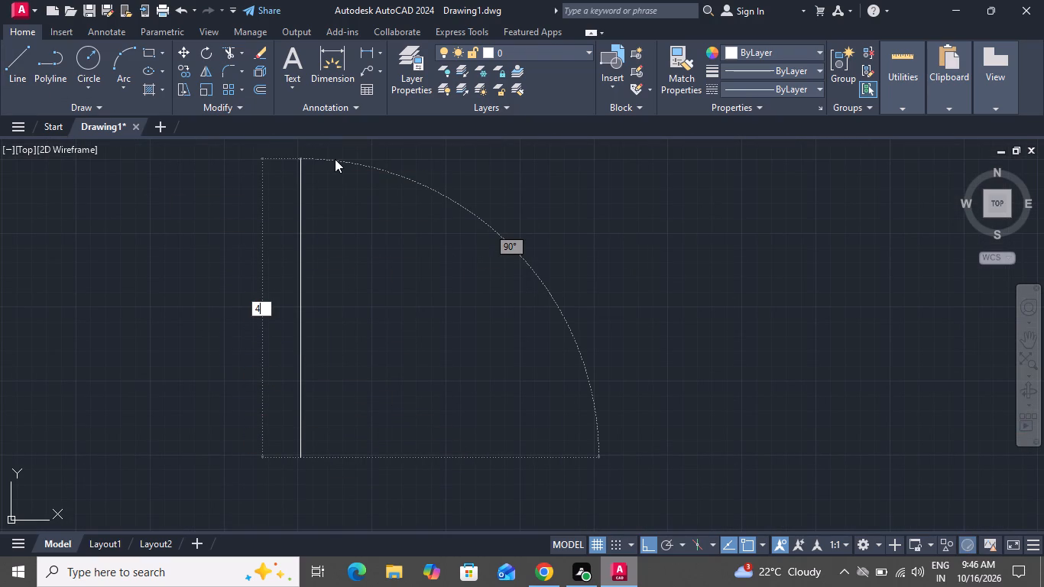
key(apostrophe)
key(Return)
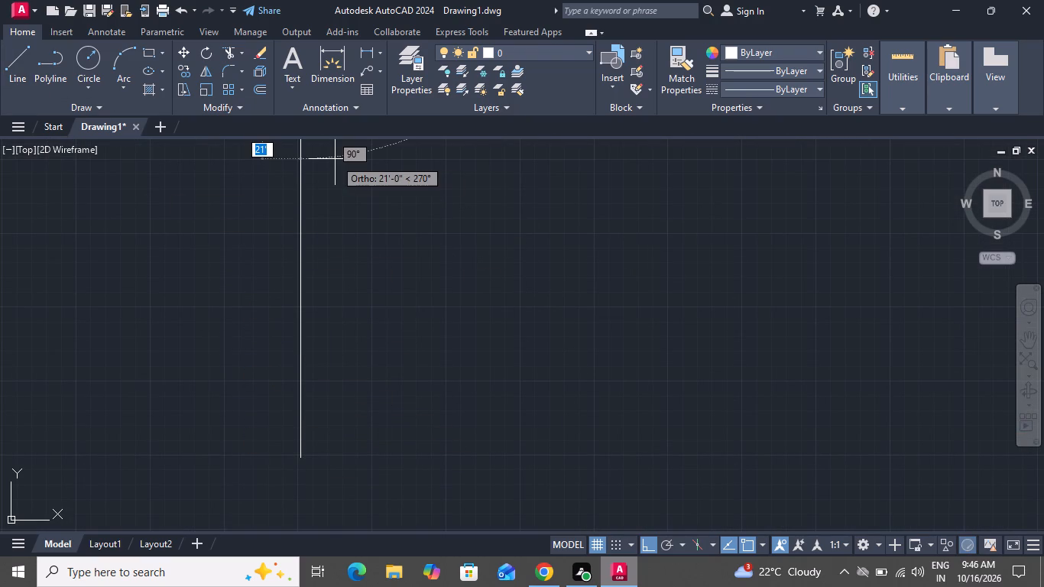
scroll(313, 206, down, 2)
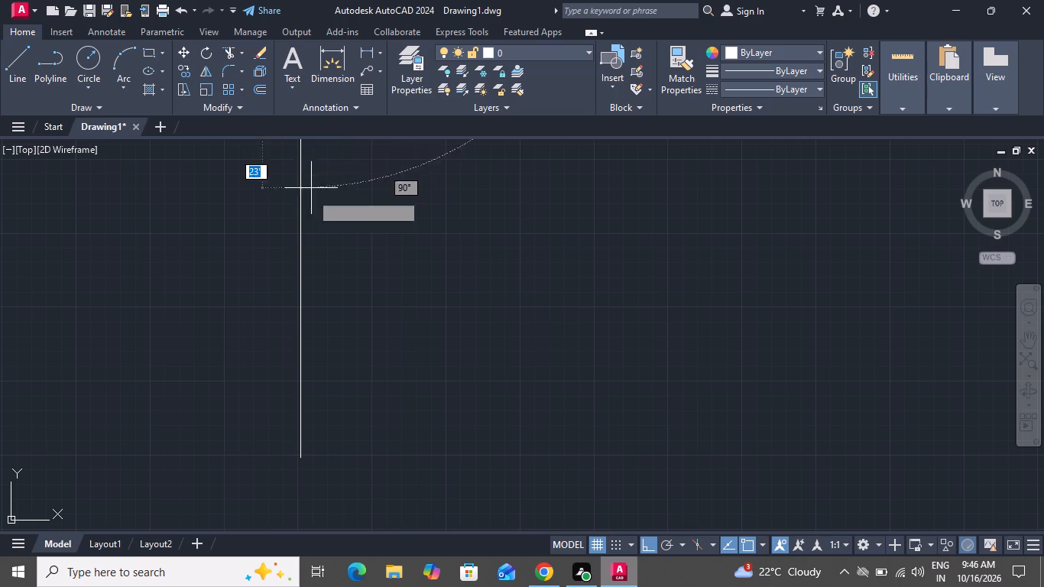
scroll(313, 209, down, 1)
scroll(304, 315, down, 2)
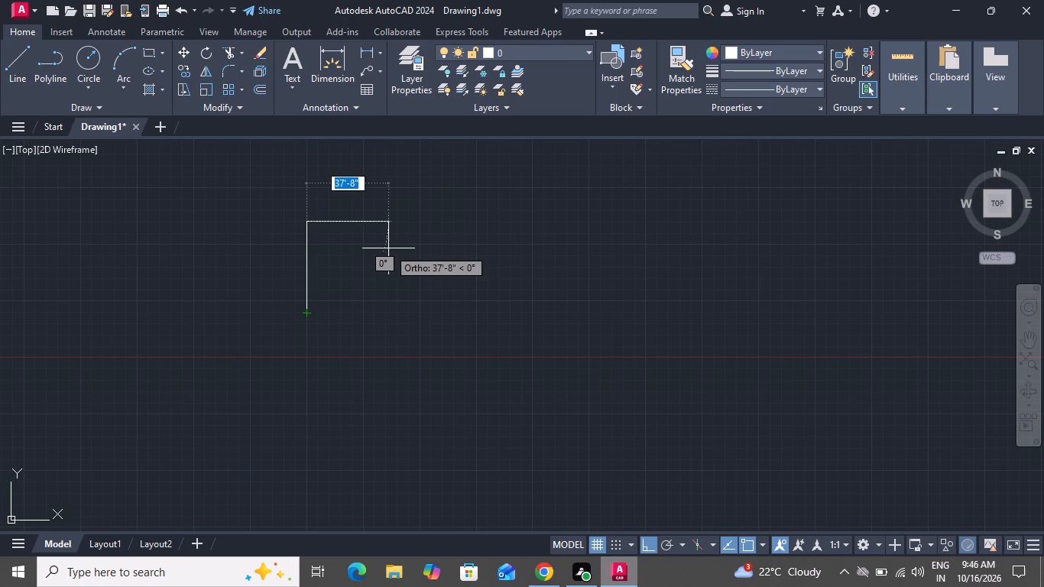
key(2)
key(5)
key(apostrophe)
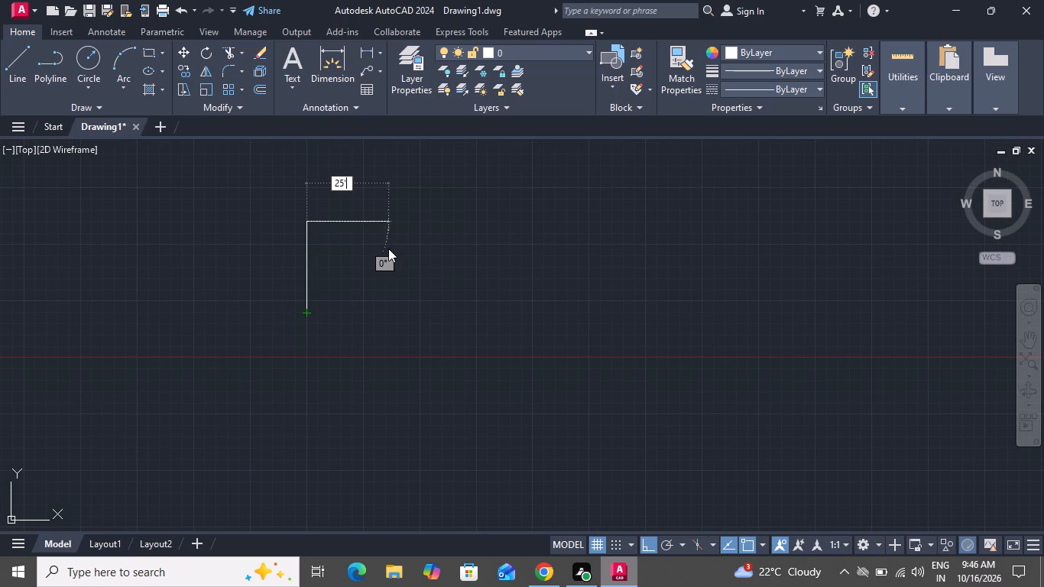
key(Return)
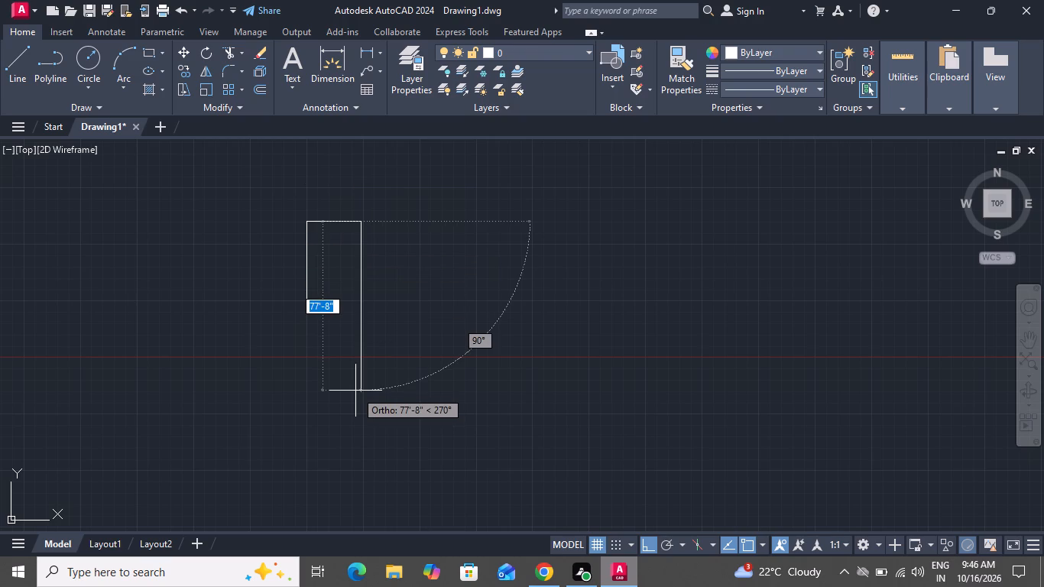
Continue the outline 42' downward and add a bottom line about 37' to the left, extending past the first vertical line.
text(42)
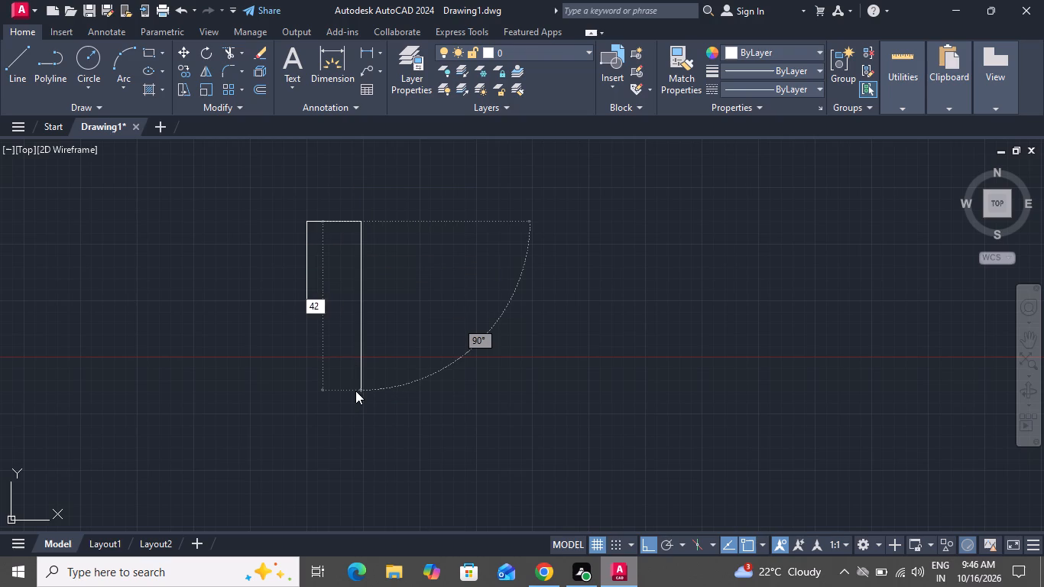
key(apostrophe)
key(Return)
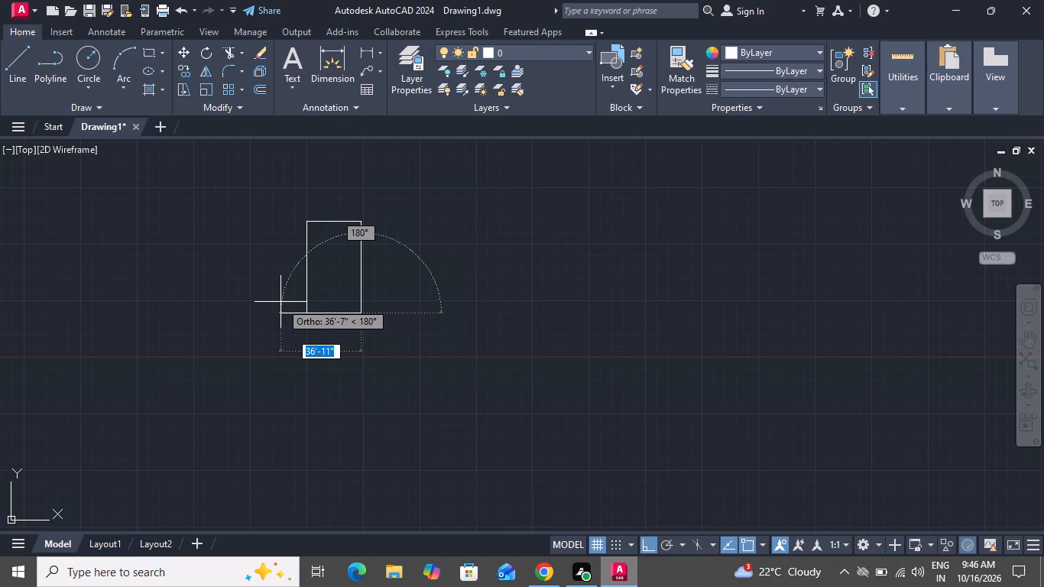
key(2)
key(5)
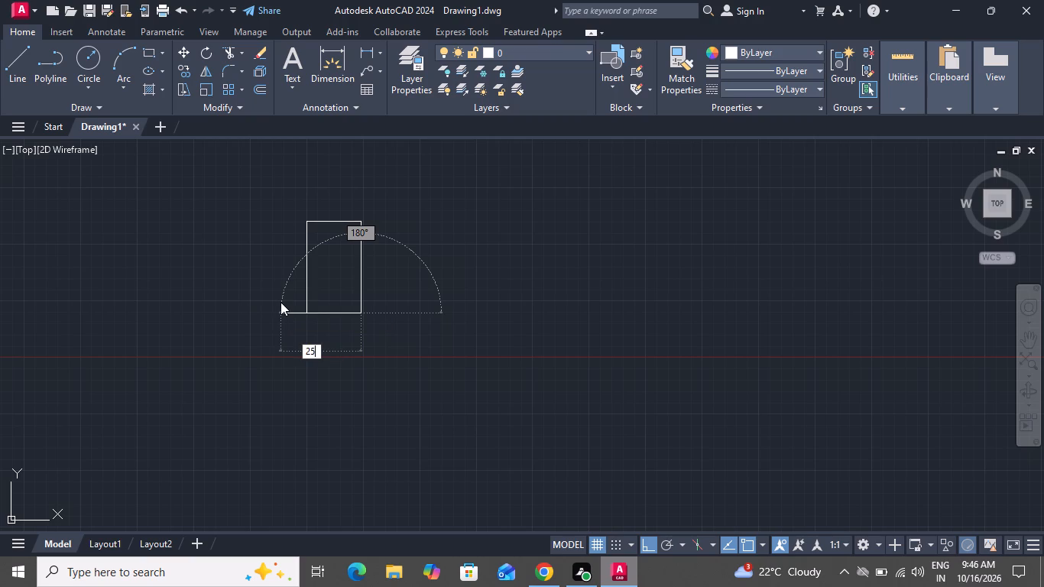
click(280, 302)
key(apostrophe)
key(Return)
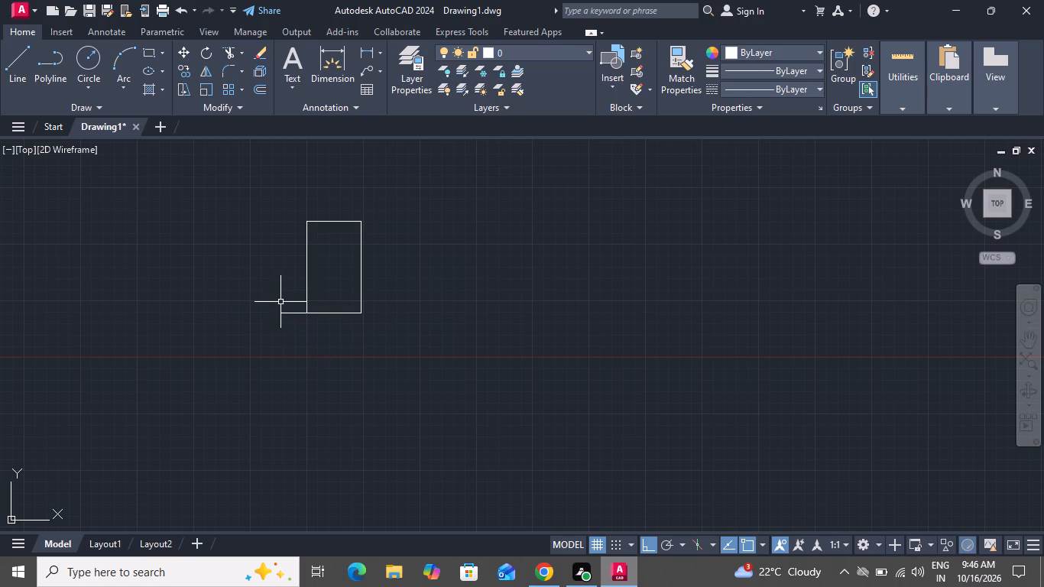
right_click(280, 302)
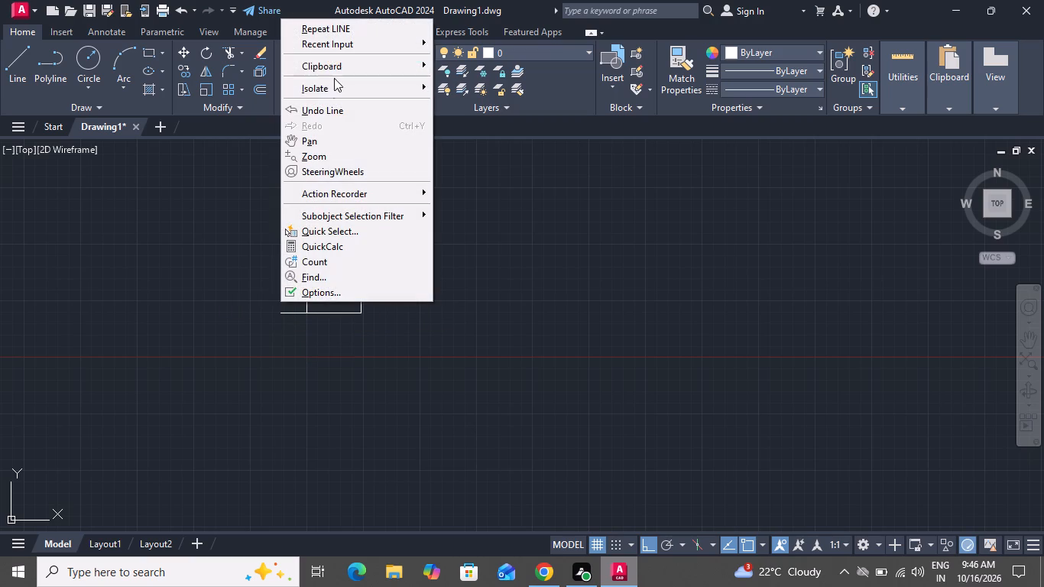
click(338, 343)
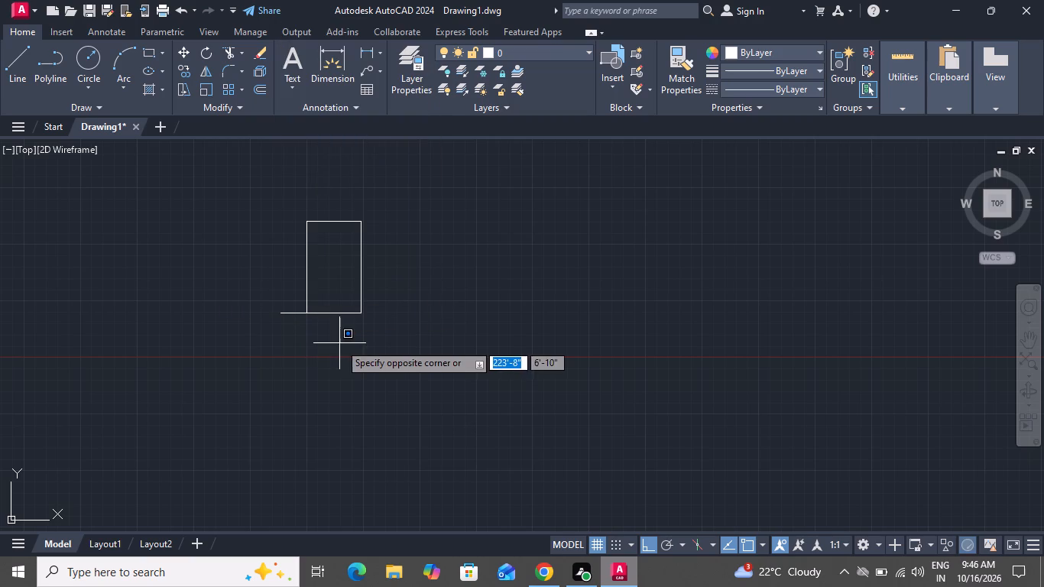
click(278, 328)
Trim the part of the bottom line that overhangs the rectangle's lower-left corner.
click(229, 50)
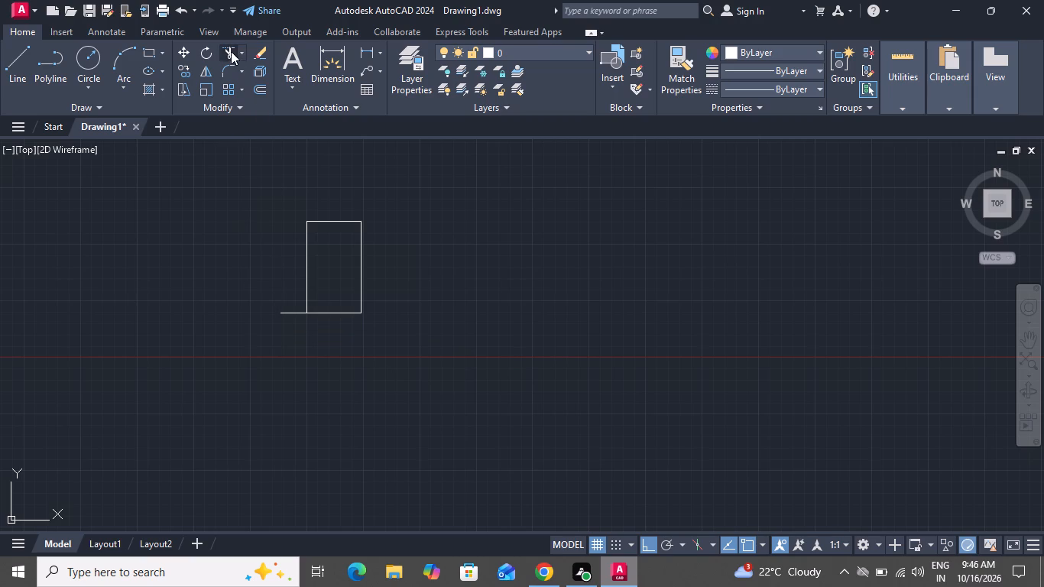
scroll(287, 330, up, 2)
click(296, 310)
drag(294, 218, 295, 225)
scroll(310, 327, down, 1)
right_click(420, 225)
click(448, 249)
Offset the top, right, left and bottom sides of the rectangle 9" inward to form the wall thickness.
scroll(387, 117, up, 3)
scroll(391, 158, down, 1)
scroll(391, 158, up, 1)
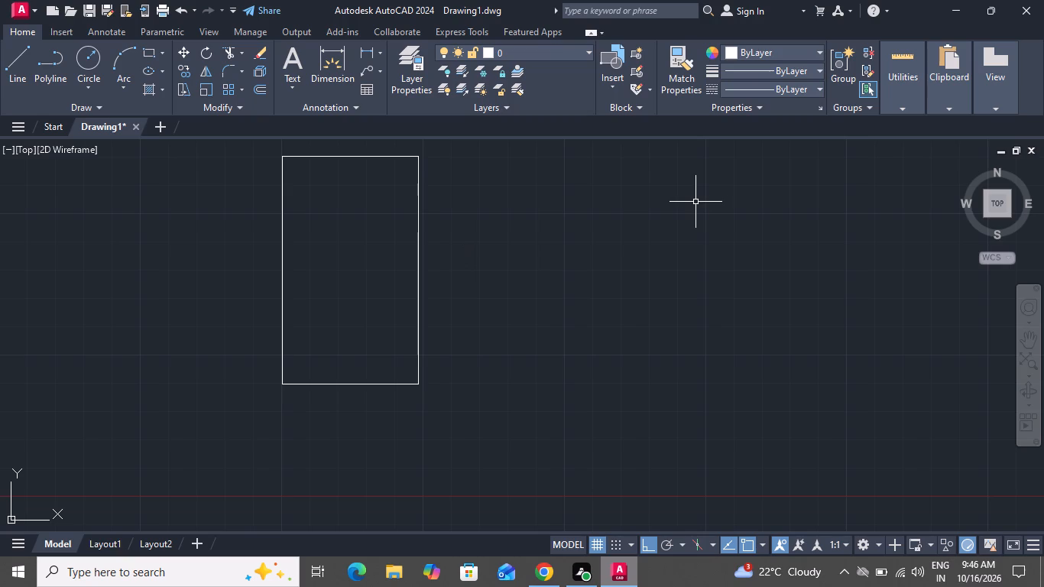
text(o)
key(space)
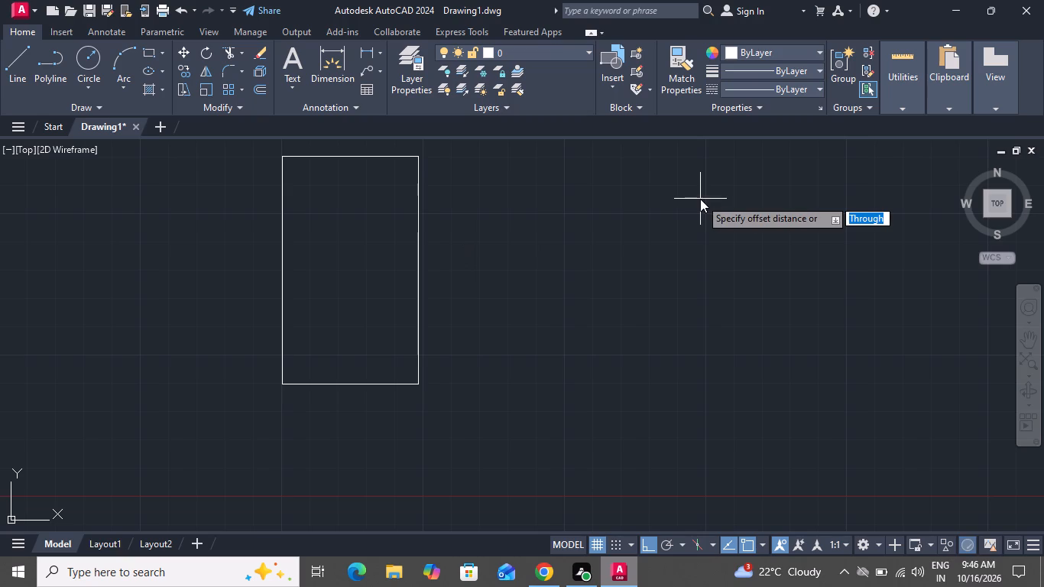
key(9)
key(shift+quotedbl)
key(Return)
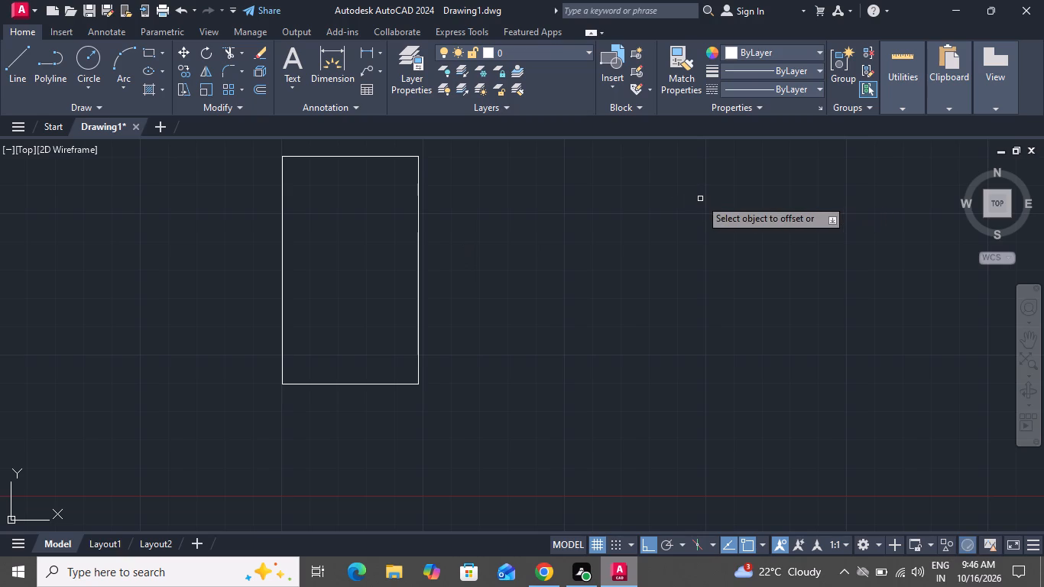
click(343, 156)
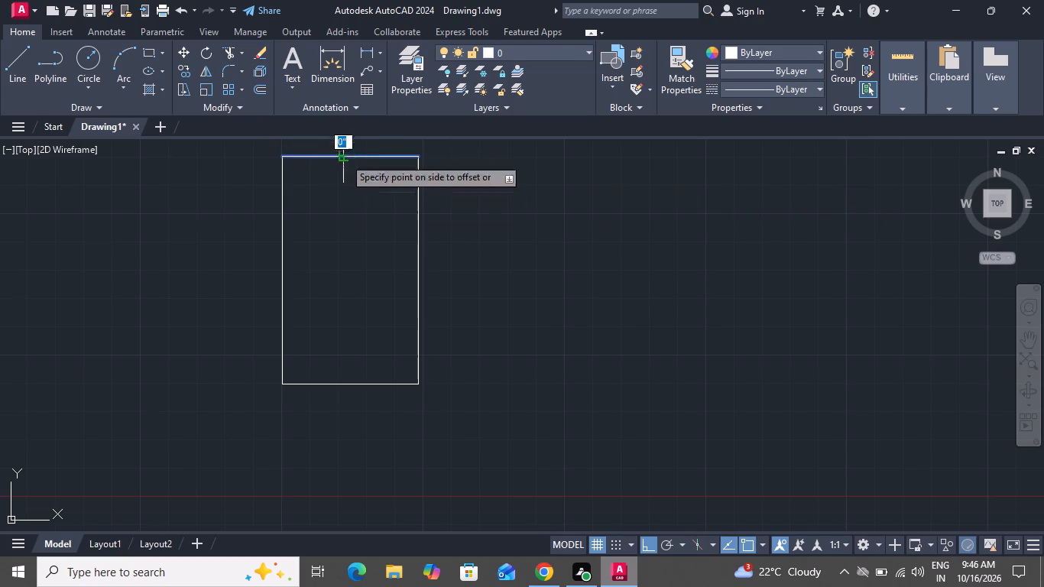
click(350, 206)
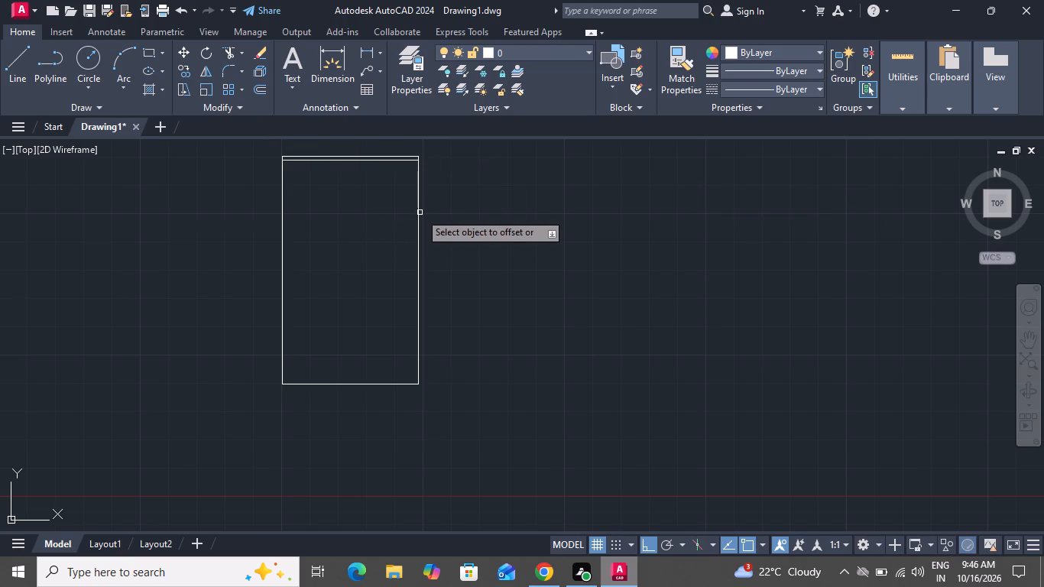
click(420, 212)
click(392, 255)
click(283, 321)
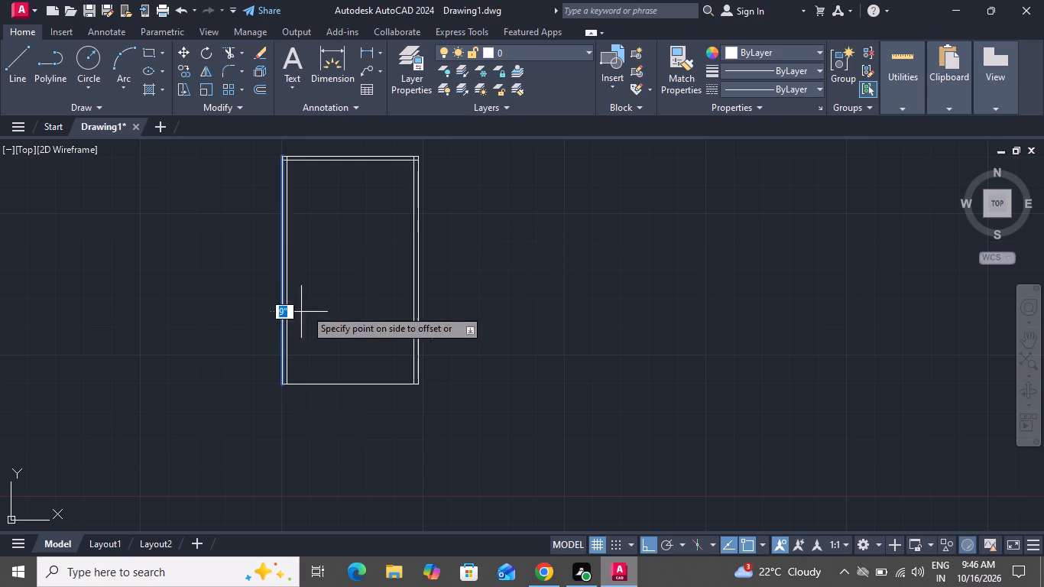
click(310, 306)
click(325, 384)
click(334, 347)
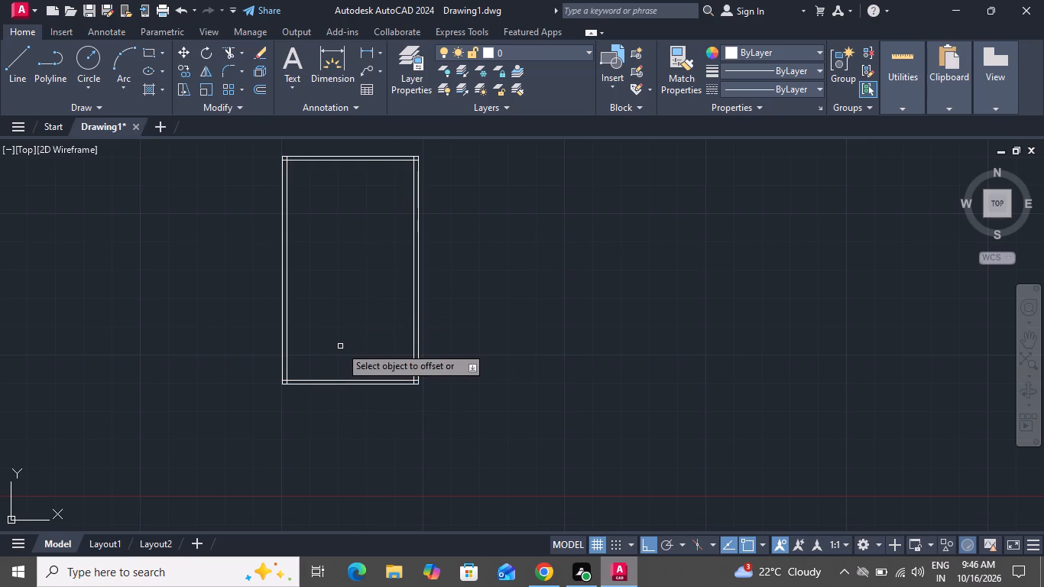
right_click(340, 346)
click(369, 365)
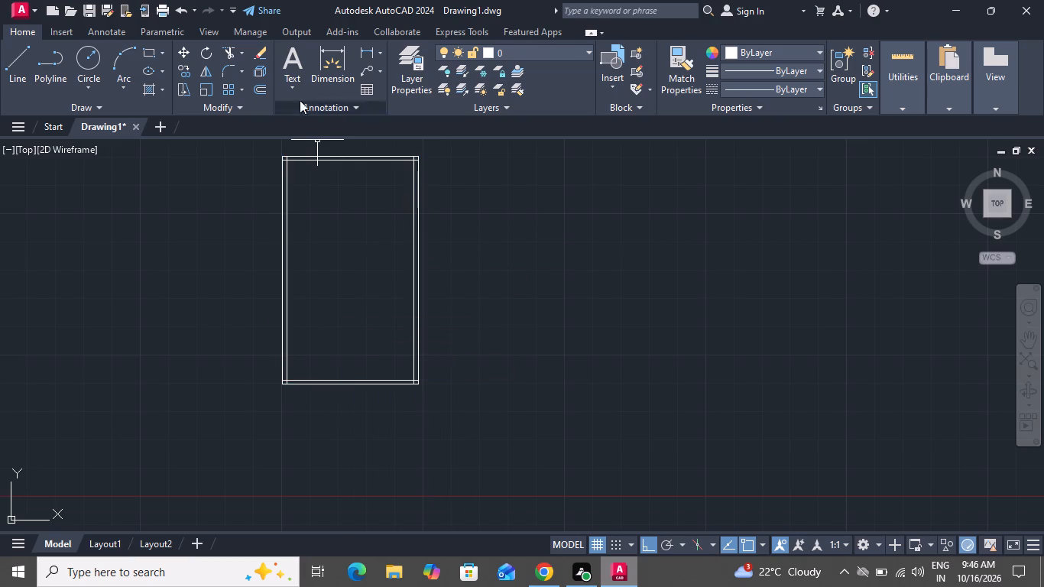
Trim the overlapping inner line ends at the top-left corner of the double-line outline.
click(231, 55)
scroll(278, 126, down, 1)
scroll(280, 158, up, 1)
scroll(283, 169, down, 1)
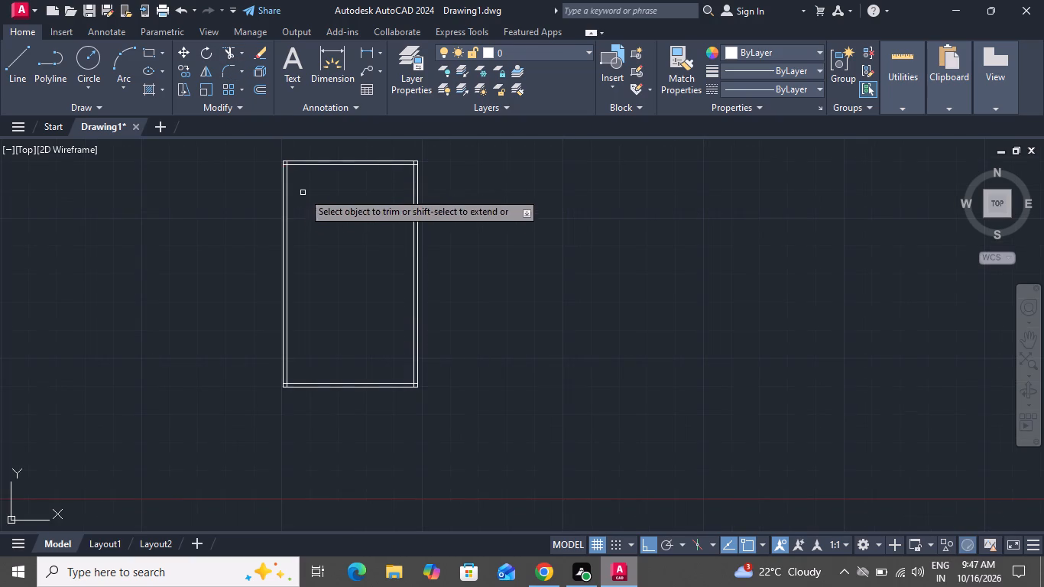
scroll(263, 159, up, 3)
scroll(332, 177, down, 1)
scroll(335, 175, up, 1)
scroll(336, 175, down, 1)
scroll(338, 175, up, 1)
scroll(344, 174, down, 1)
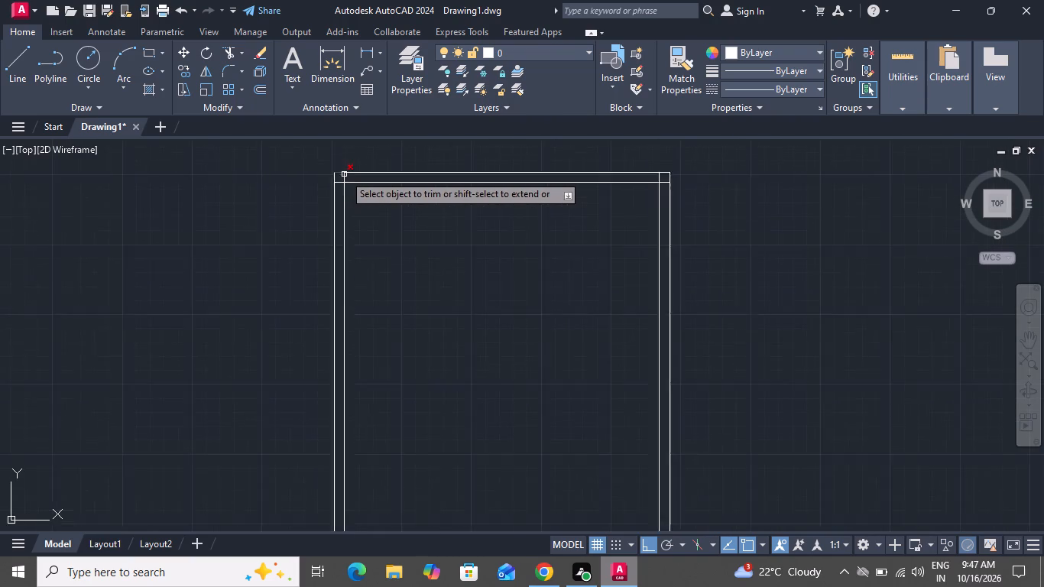
scroll(344, 174, up, 3)
scroll(344, 174, down, 1)
click(353, 190)
scroll(342, 191, down, 1)
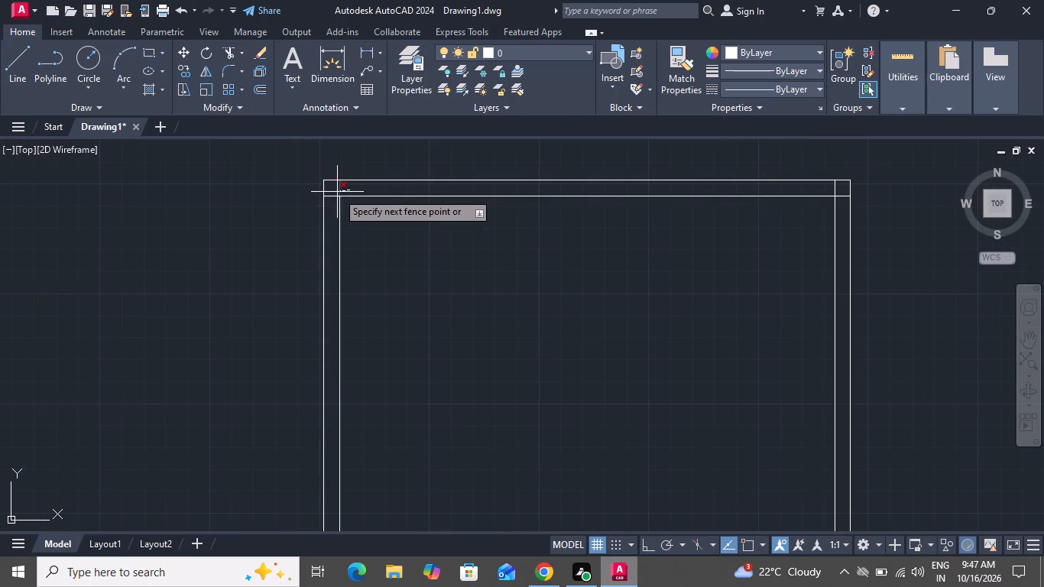
click(332, 188)
click(332, 207)
click(332, 192)
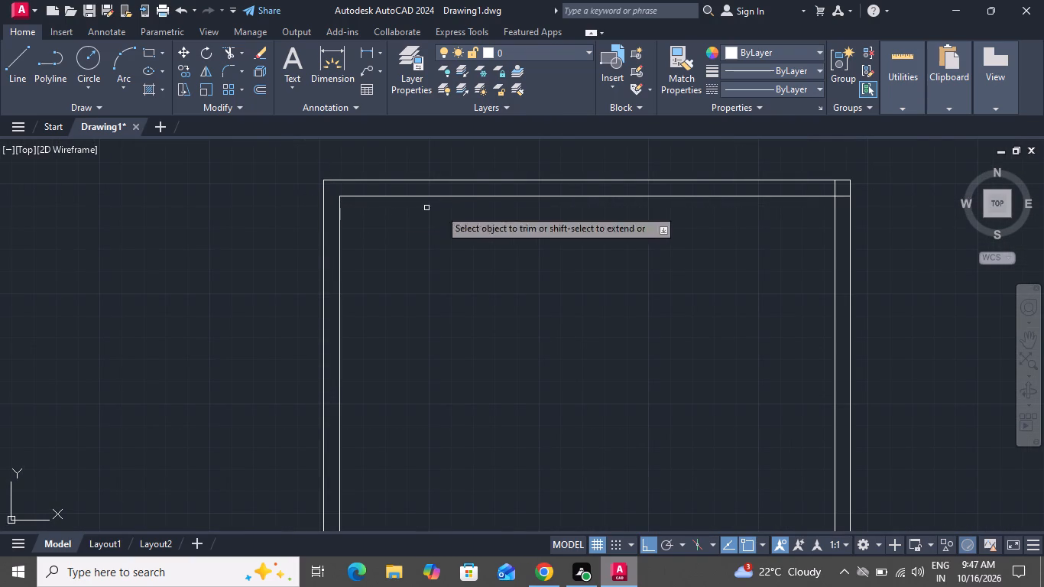
Trim the overlapping inner line ends at the top-right corner of the double-line outline.
scroll(908, 198, up, 2)
scroll(714, 164, down, 1)
scroll(714, 164, up, 1)
click(733, 184)
click(699, 182)
click(720, 169)
click(741, 246)
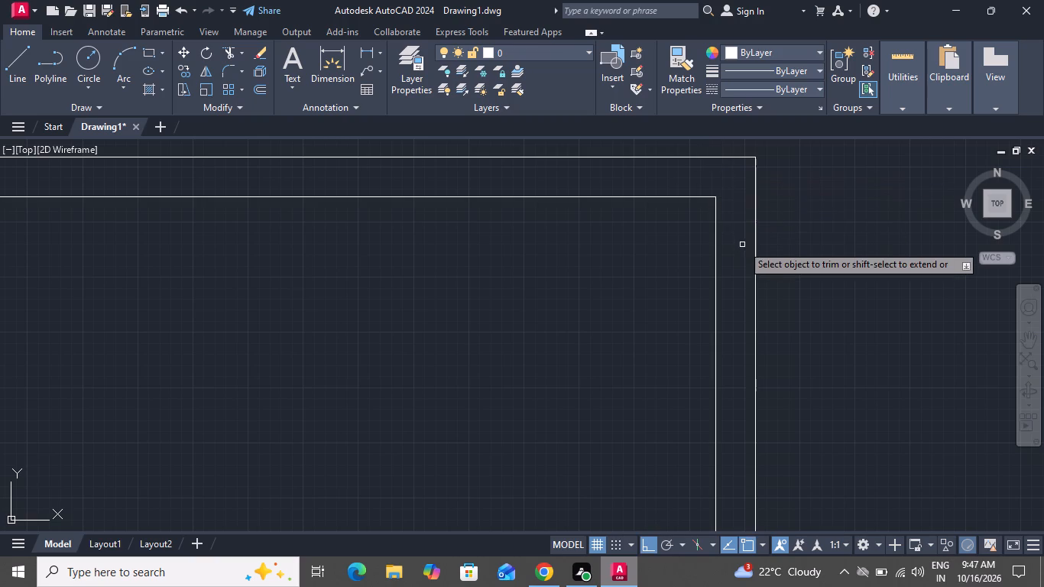
scroll(743, 245, down, 3)
scroll(744, 245, up, 1)
scroll(738, 248, down, 3)
scroll(741, 248, up, 1)
scroll(742, 247, down, 1)
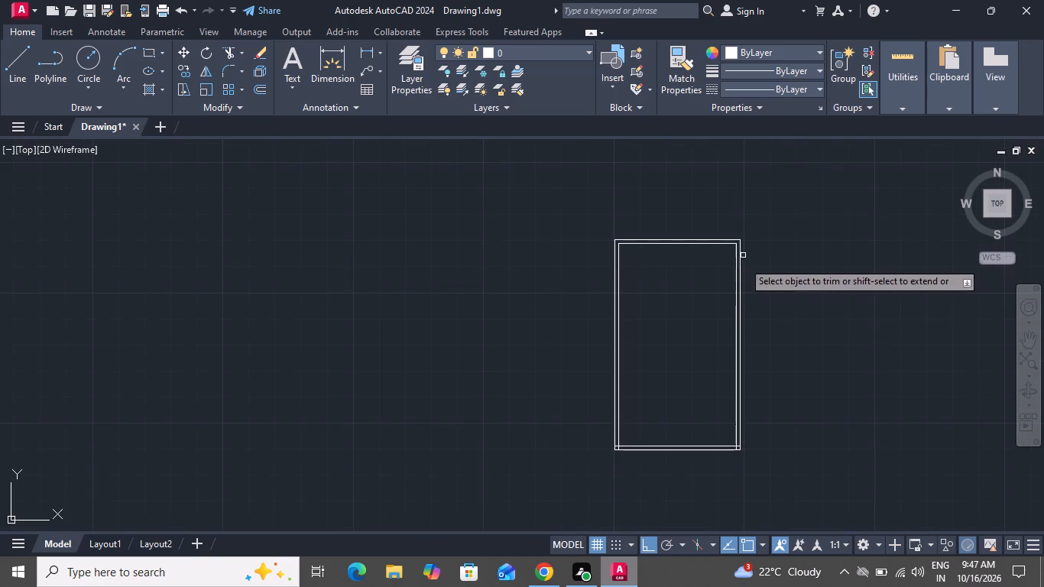
Trim the overlapping inner line ends at the bottom-right corner of the double-line outline.
scroll(736, 469, up, 3)
scroll(728, 400, up, 3)
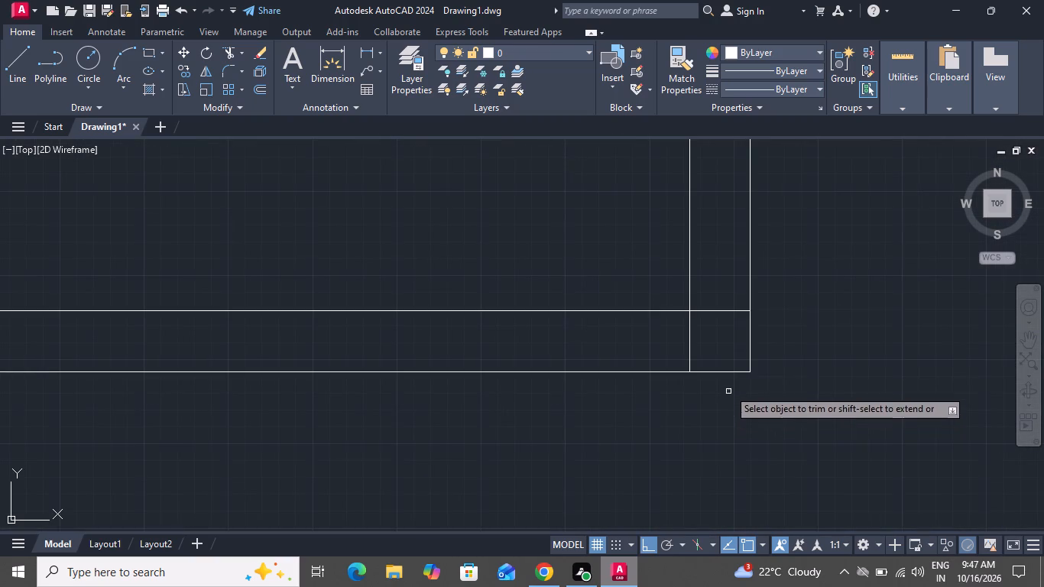
click(728, 293)
click(721, 339)
click(702, 344)
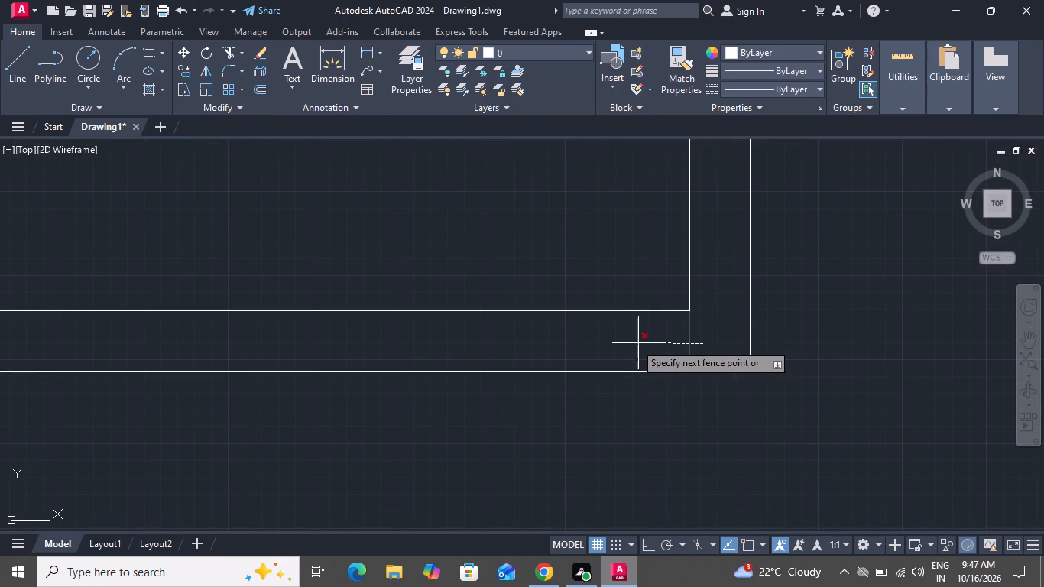
click(620, 343)
Trim the overlapping inner line ends at the bottom-left corner of the double-line outline and finish trimming.
scroll(763, 380, down, 4)
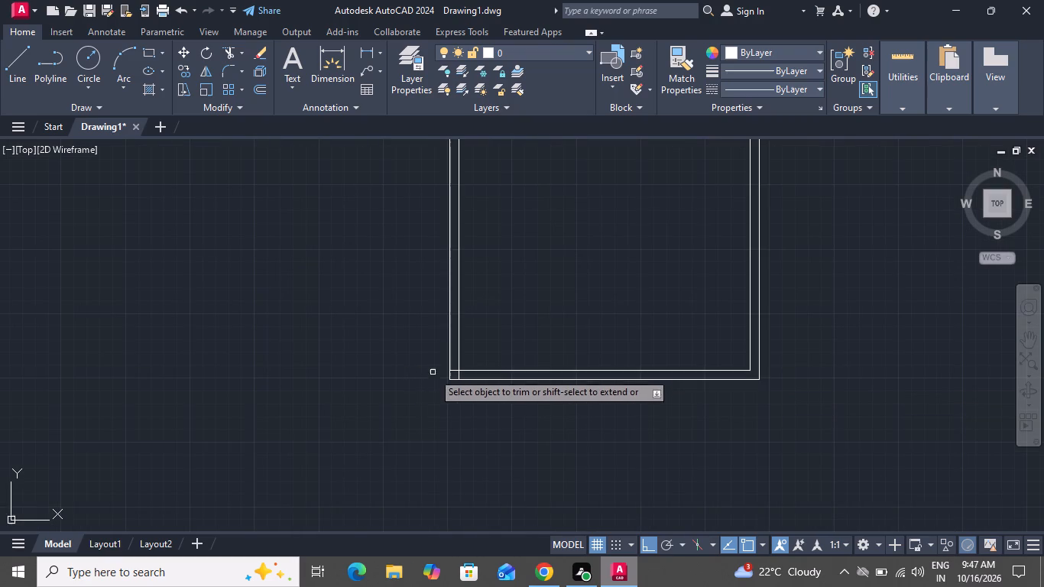
scroll(445, 365, up, 1)
scroll(445, 365, down, 1)
scroll(445, 365, up, 1)
scroll(445, 365, down, 1)
scroll(447, 376, up, 3)
scroll(451, 376, down, 1)
click(456, 359)
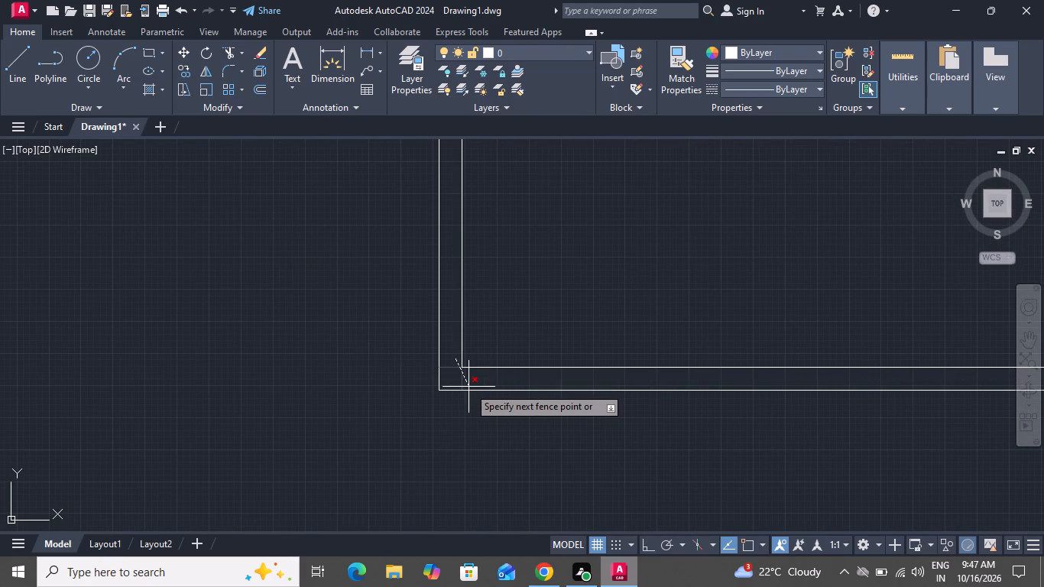
click(469, 387)
right_click(450, 420)
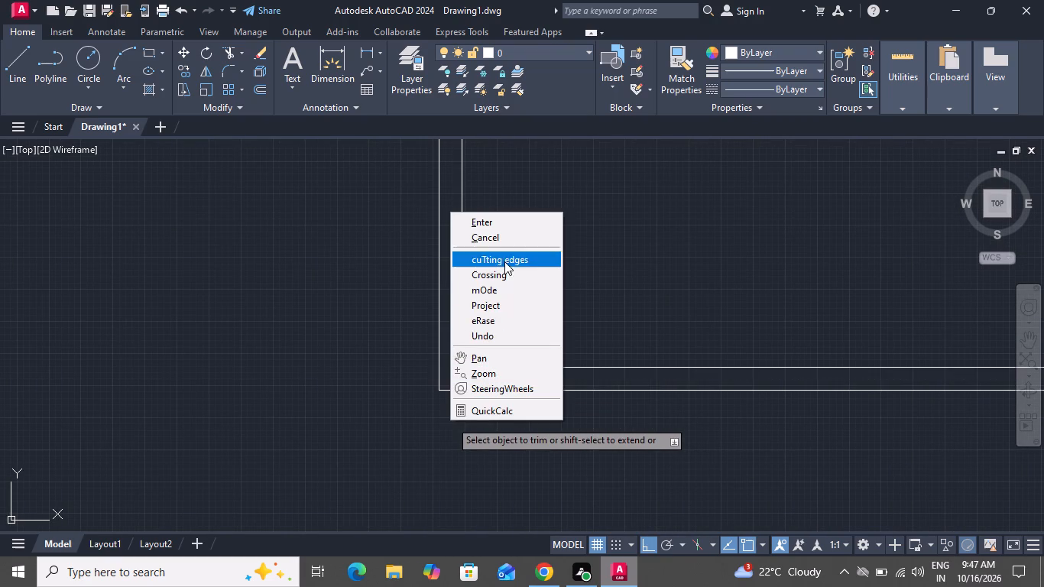
click(506, 240)
Offset the left wall's inner line 12' to the right, using the Through option, as a vertical partition line.
scroll(498, 275, up, 1)
scroll(498, 275, down, 1)
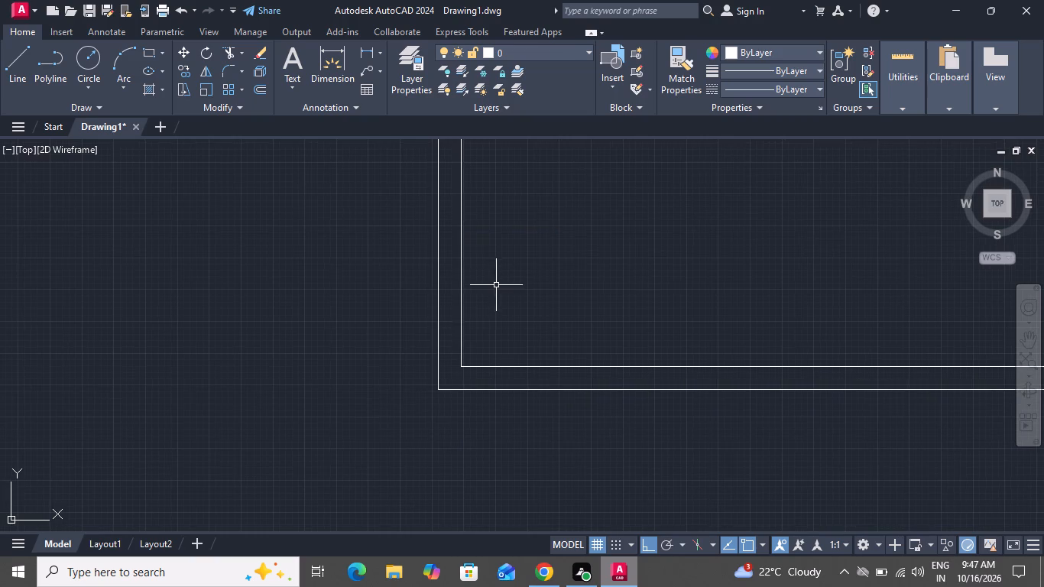
scroll(489, 299, down, 4)
scroll(481, 318, up, 1)
scroll(481, 320, down, 5)
scroll(551, 290, up, 3)
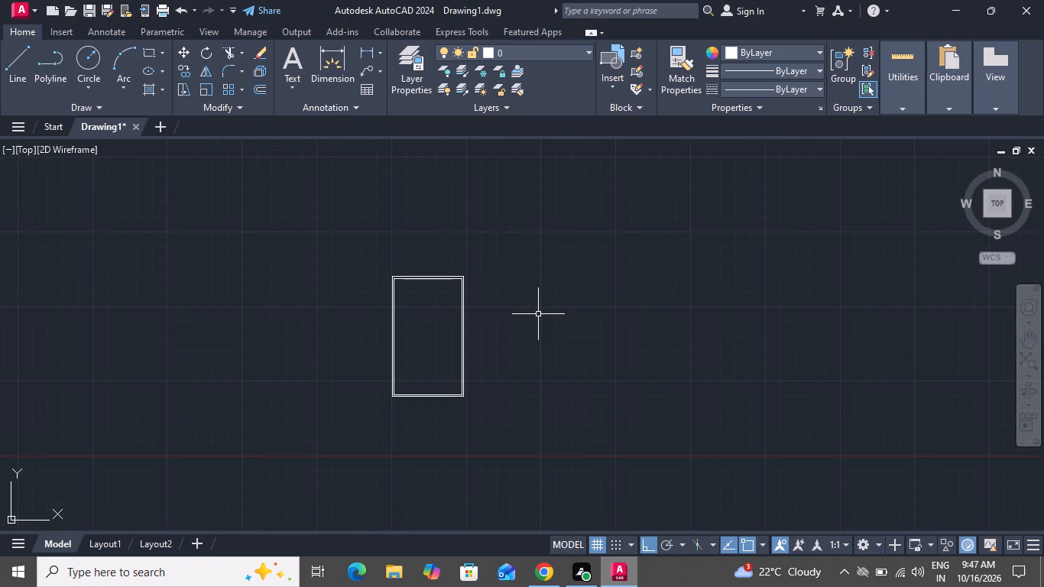
scroll(537, 315, up, 2)
text(o t)
key(space)
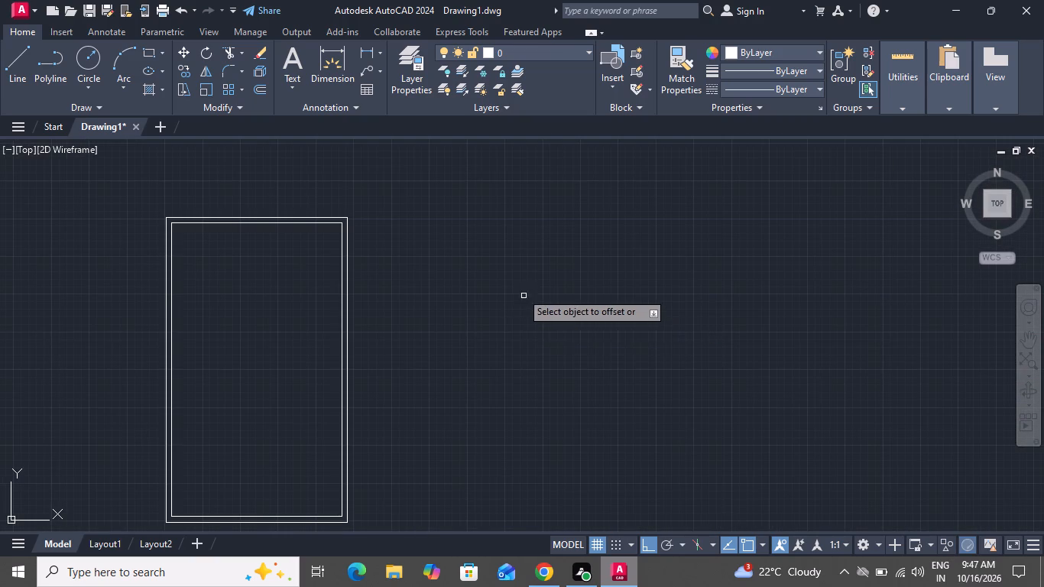
scroll(165, 261, up, 2)
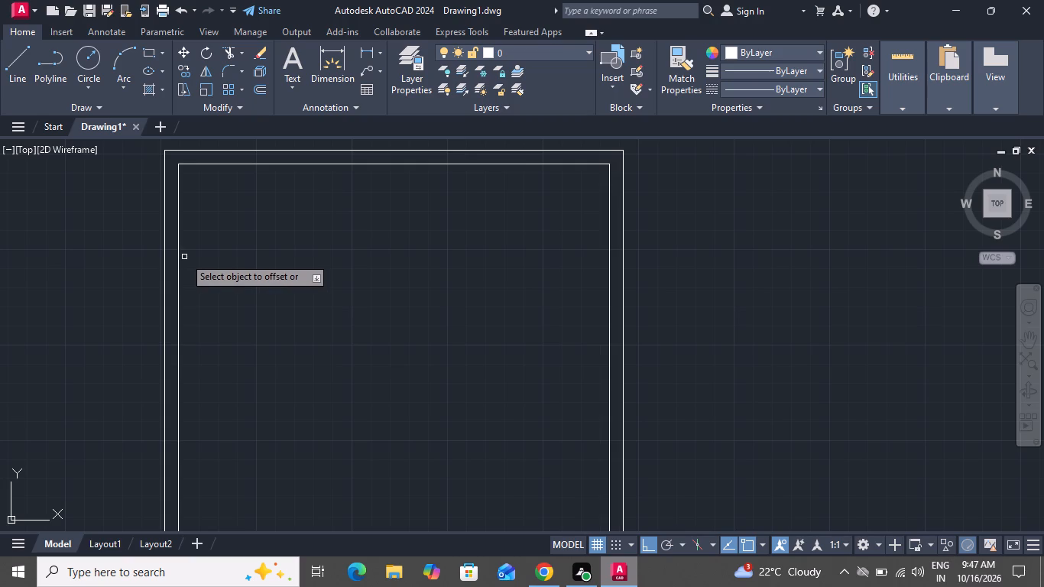
click(179, 263)
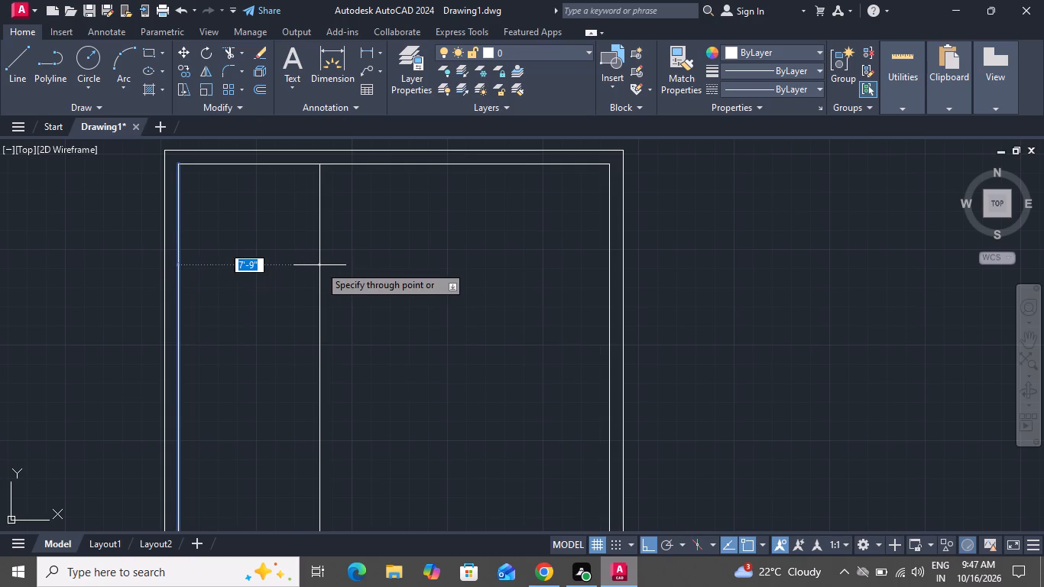
text(12)
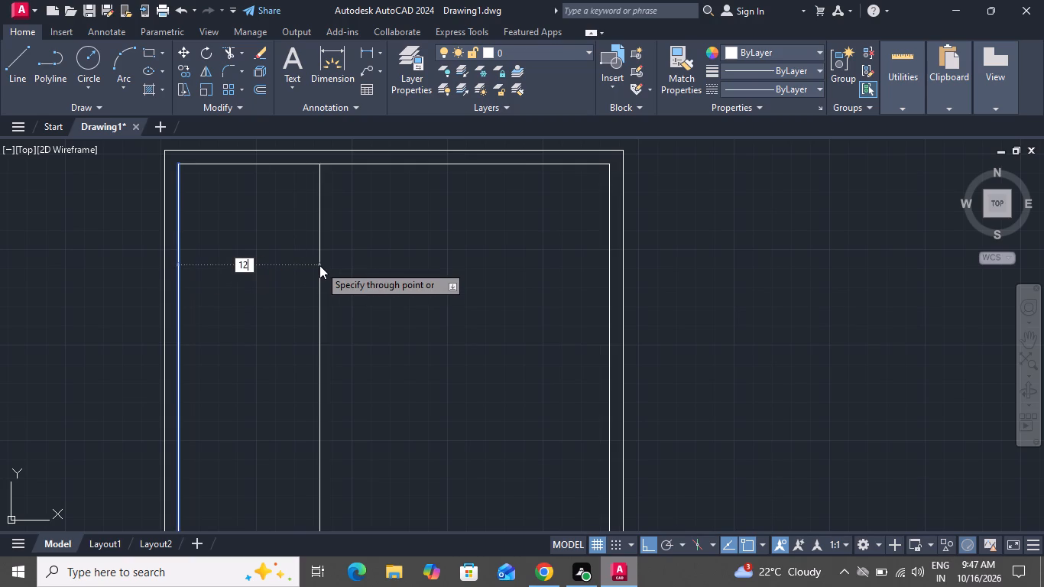
key(apostrophe)
key(Return)
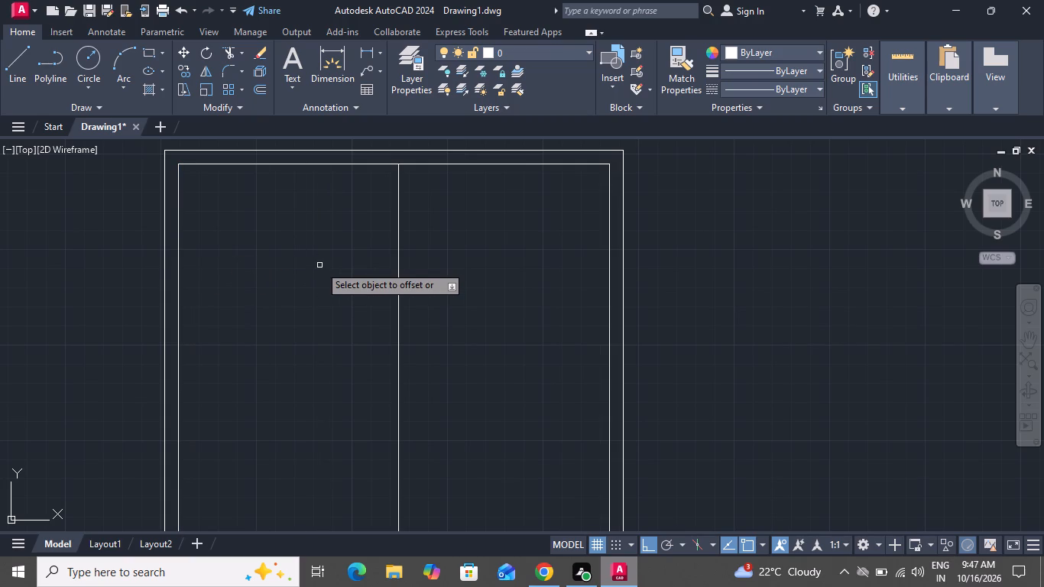
Offset the top wall's inner line 12' downward as a horizontal partition line.
drag(294, 163, 294, 171)
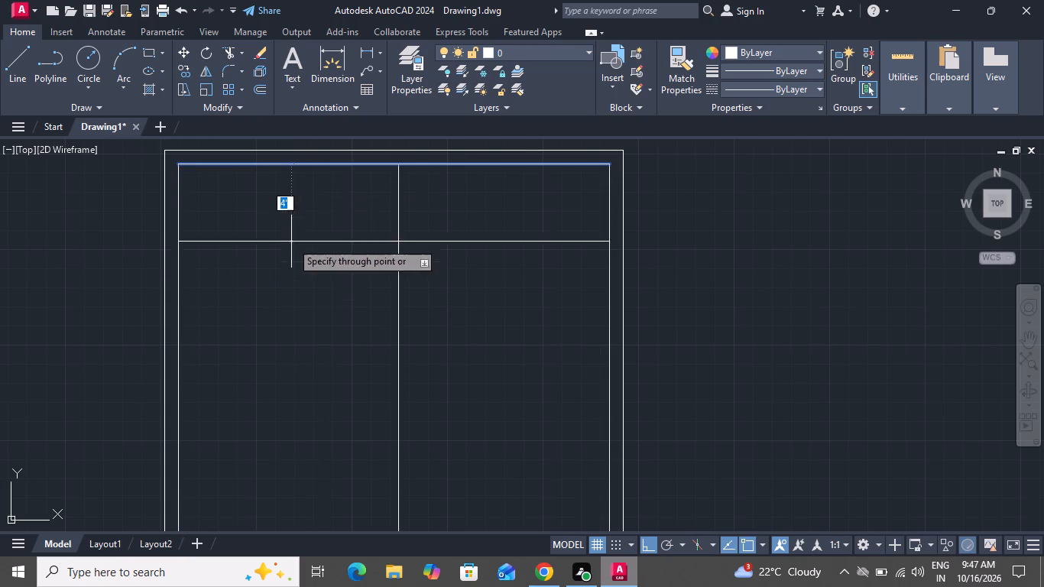
text(12)
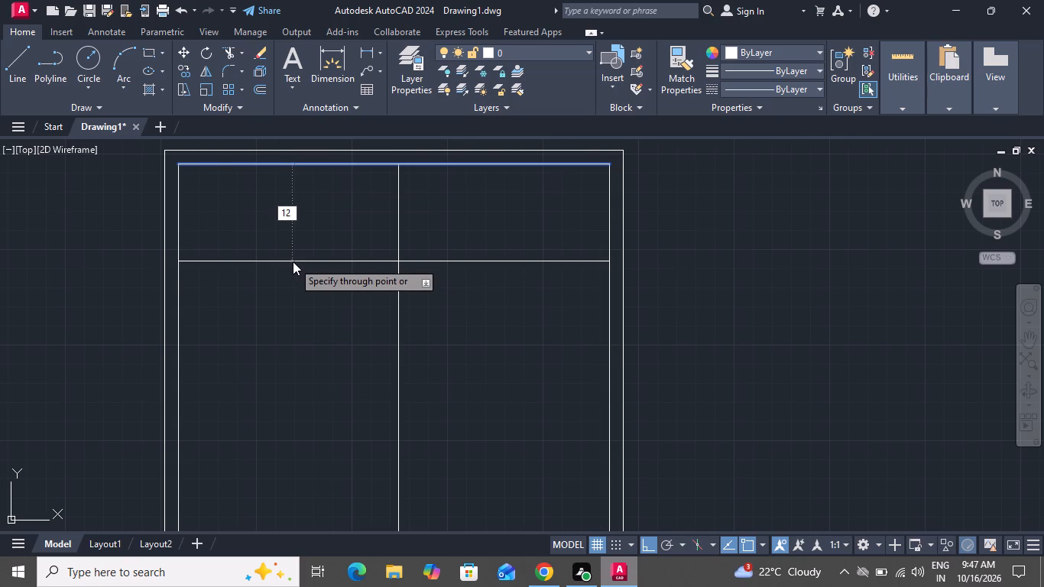
key(apostrophe)
key(Return)
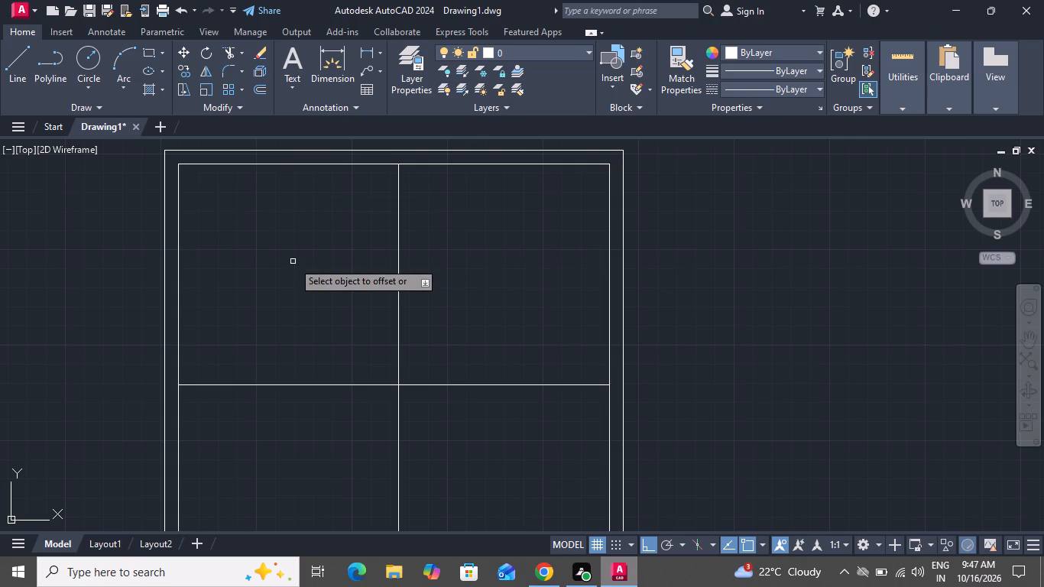
Offset the interior vertical partition line toward the right wall.
click(398, 268)
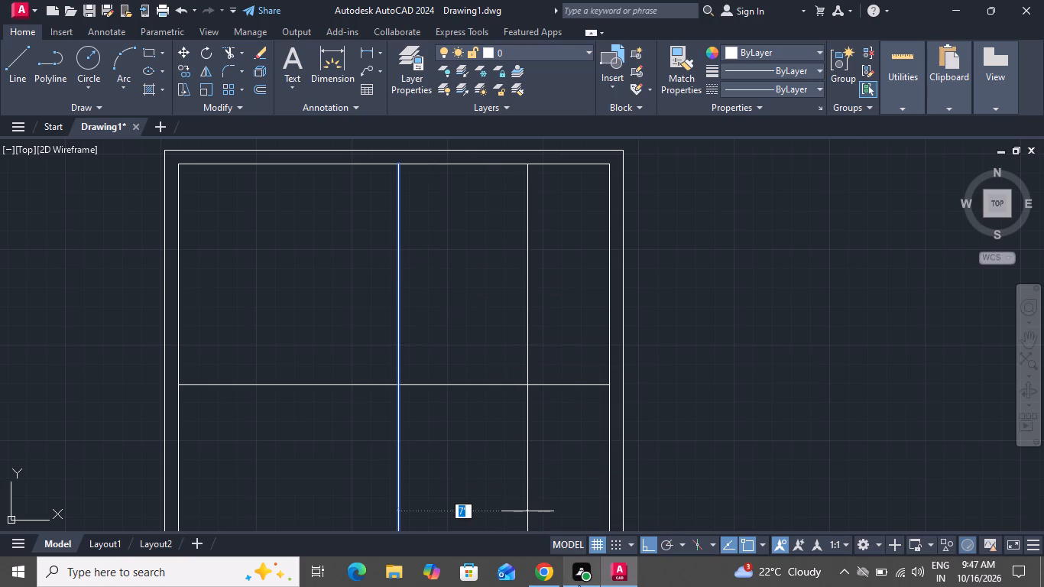
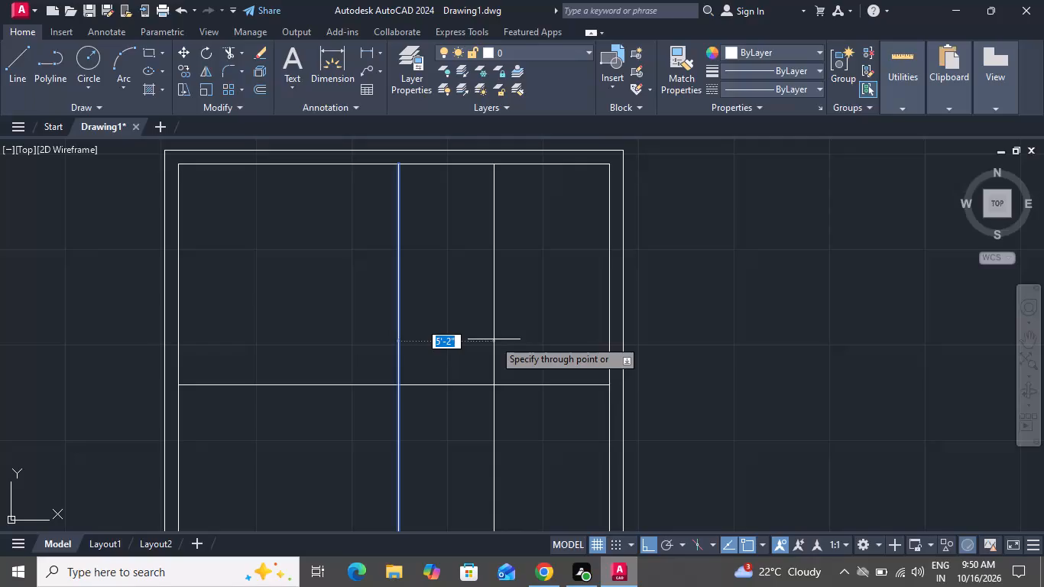
Complete the offset of the interior vertical partition line 4.5" toward the right wall.
key(4)
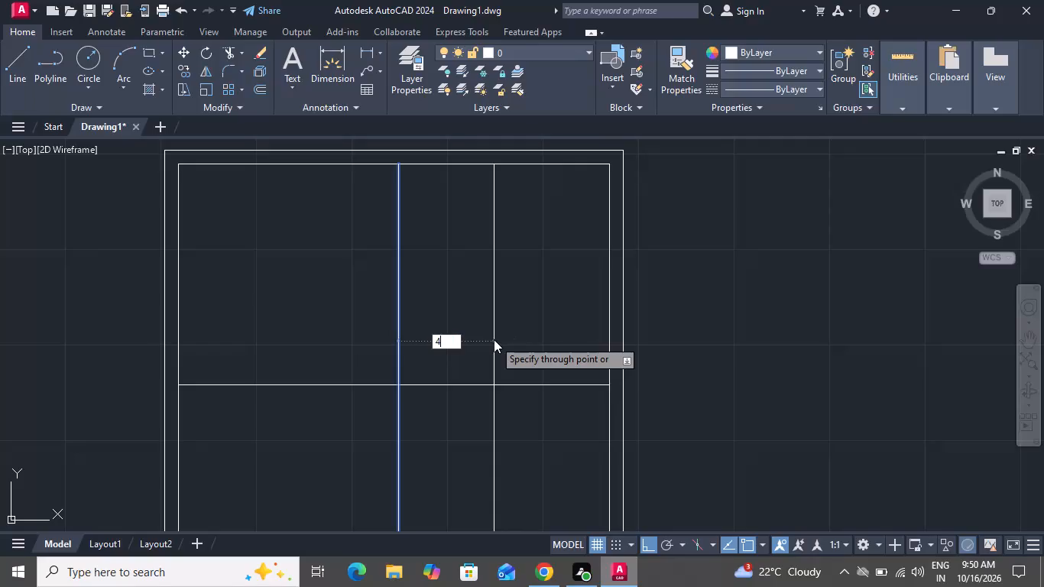
key(period)
key(5)
key(shift+quotedbl)
key(Return)
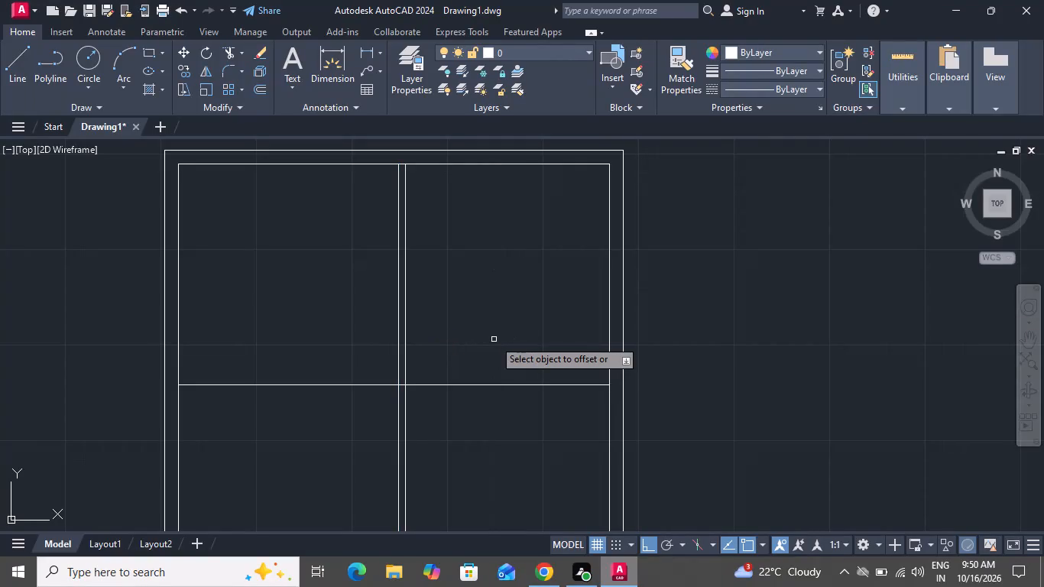
Offset the horizontal partition line 4.5" downward to give it wall thickness, and finish offsetting.
click(352, 385)
key(4)
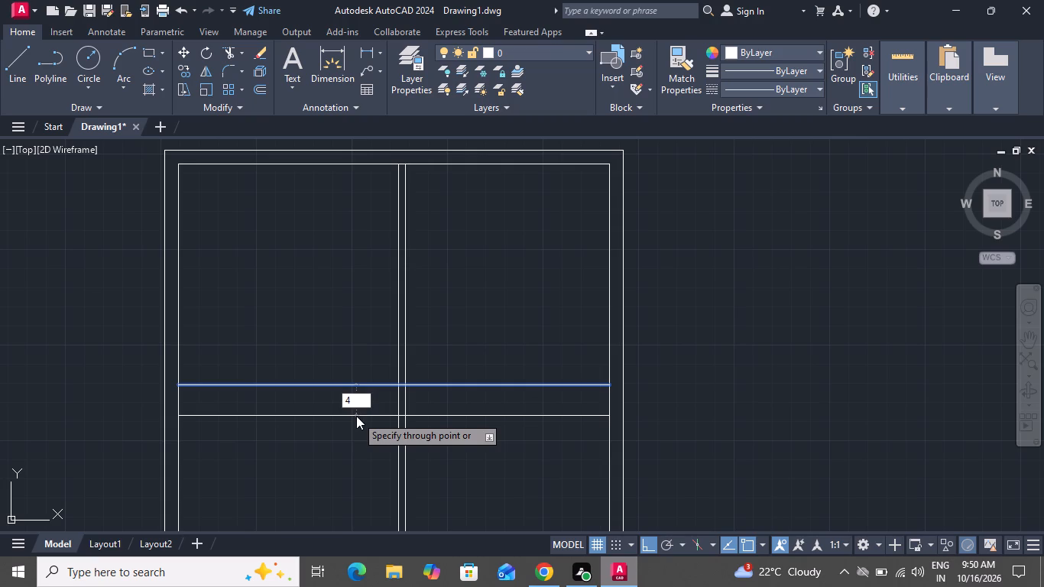
text(.5)
key(shift+quotedbl)
key(Return)
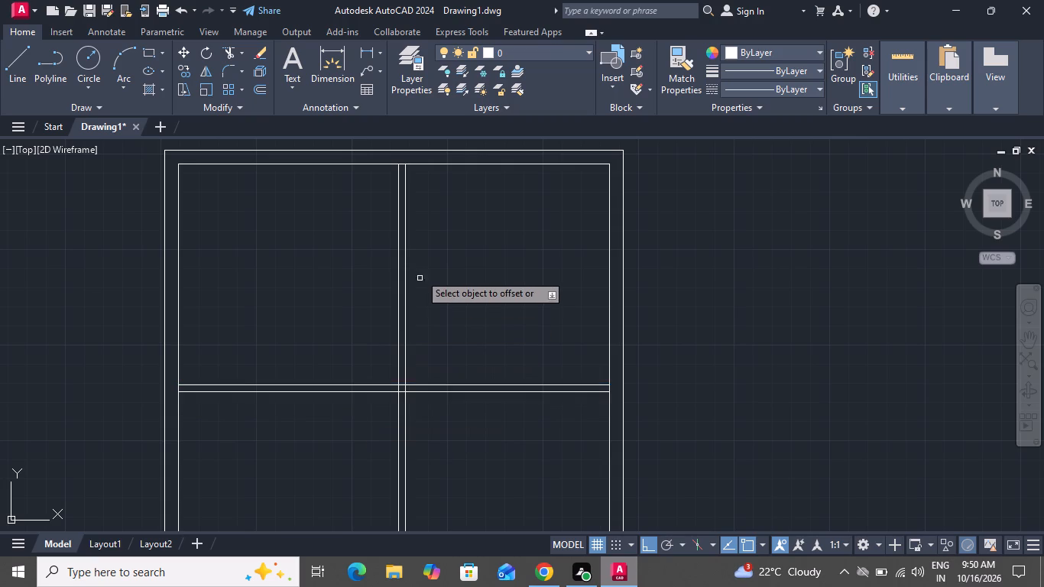
scroll(439, 290, down, 1)
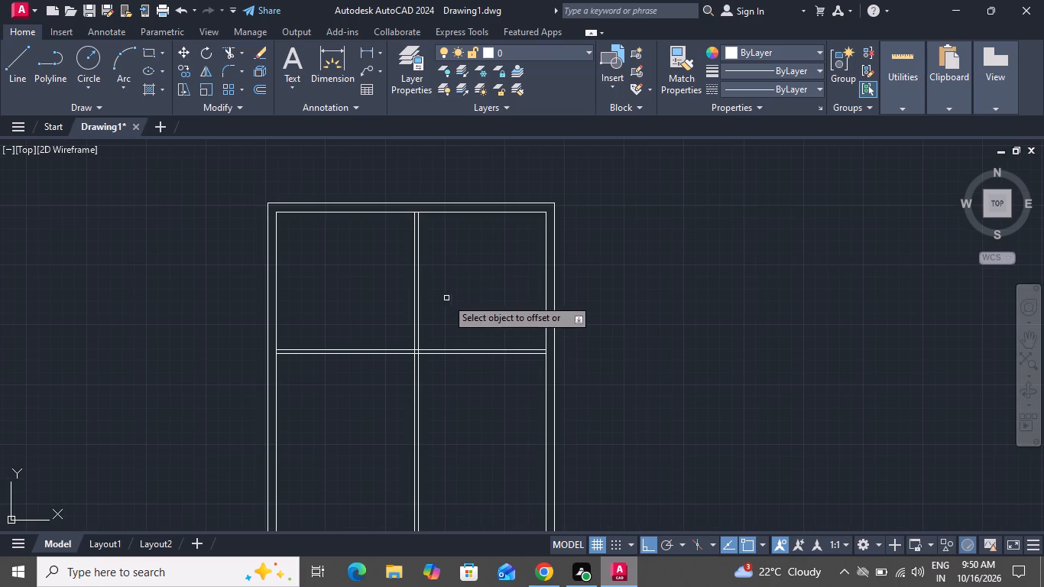
right_click(405, 401)
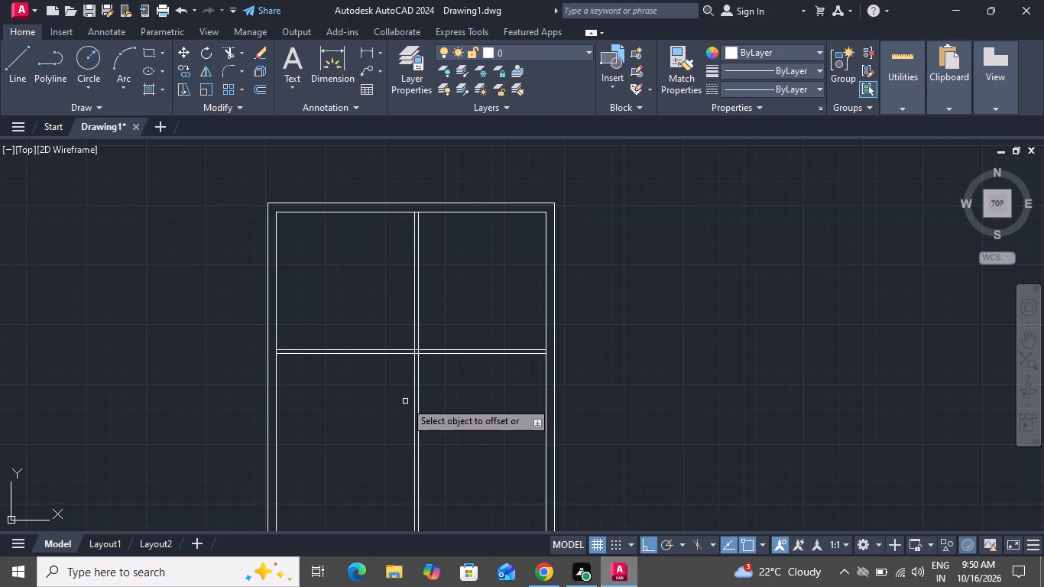
click(432, 262)
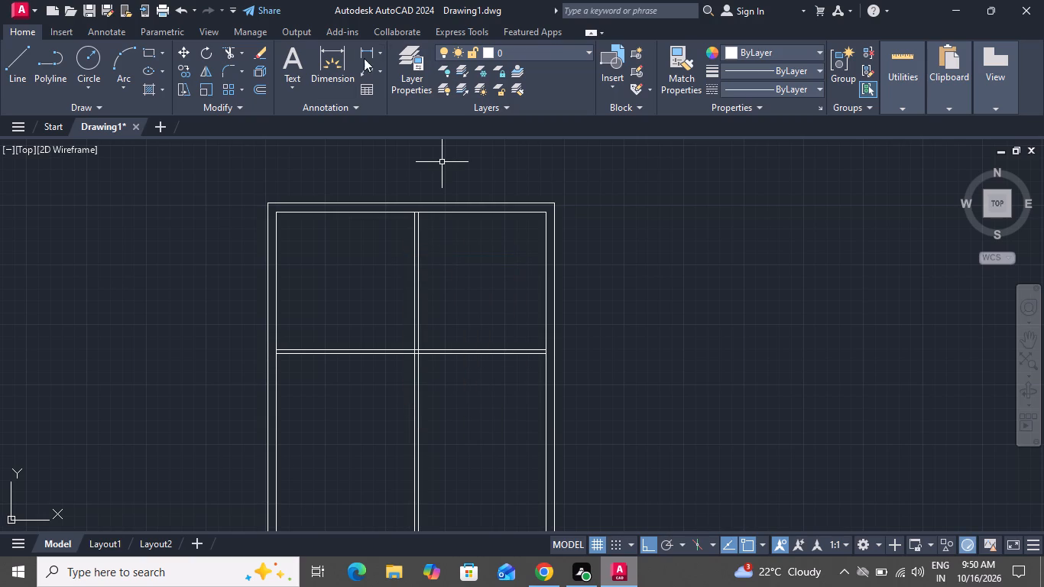
Trim away both vertical partition lines below the horizontal partition.
click(232, 56)
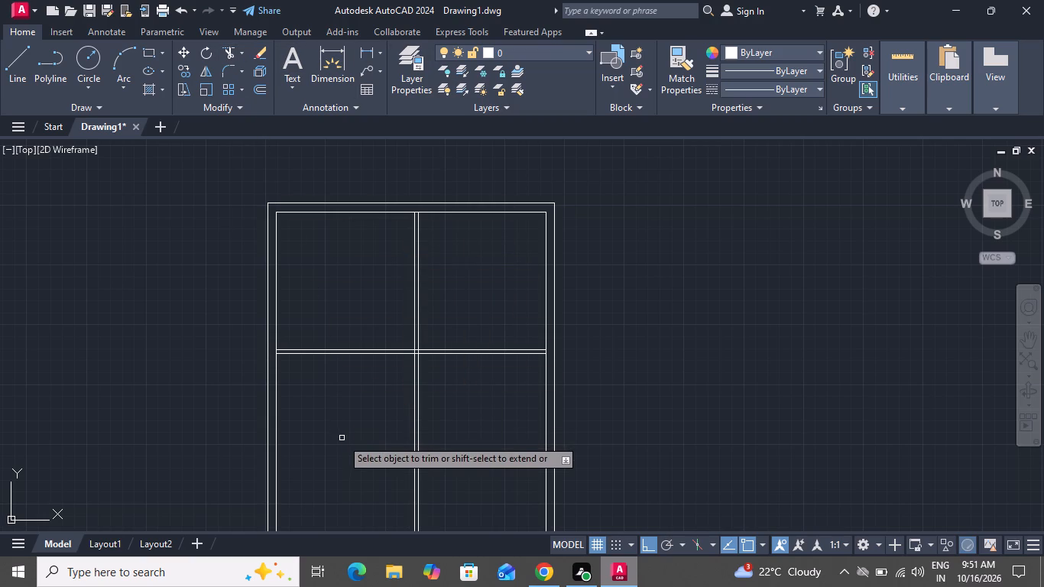
click(358, 446)
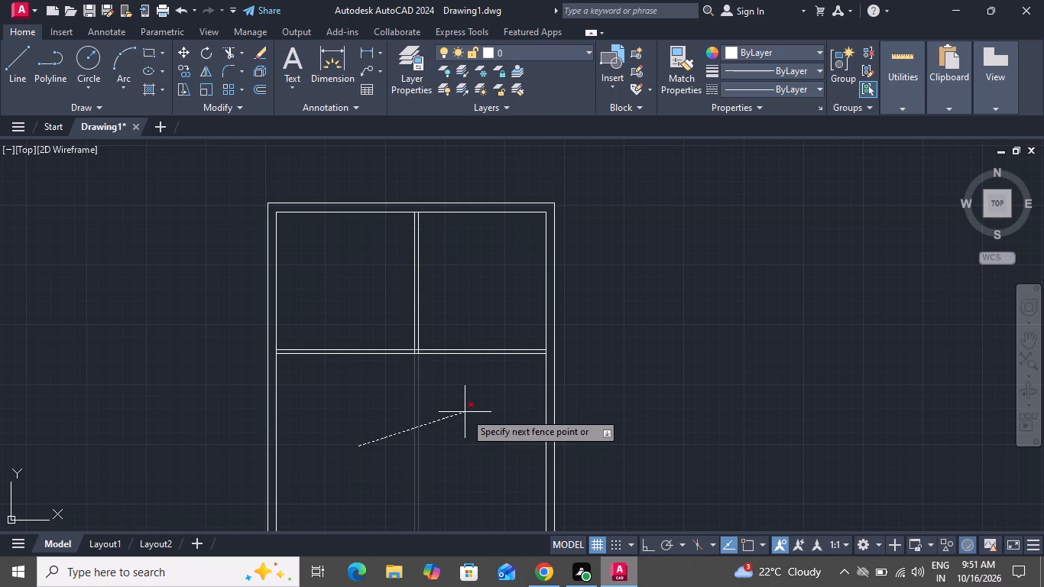
click(465, 412)
Trim the overlapping segments where the vertical partition meets the horizontal partition, leaving an open T-junction.
scroll(405, 343, up, 4)
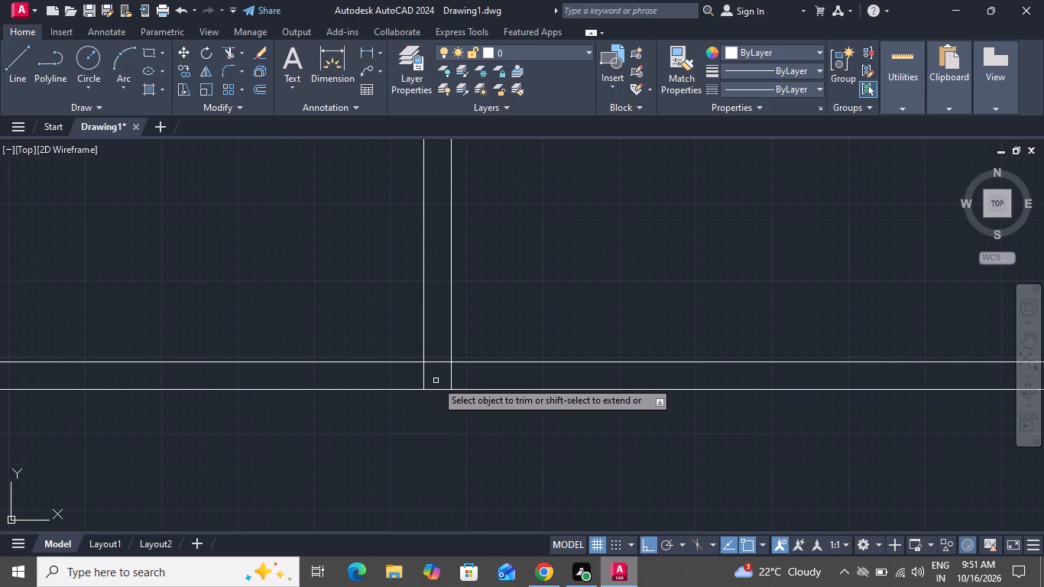
click(437, 379)
click(444, 325)
drag(378, 377, 386, 375)
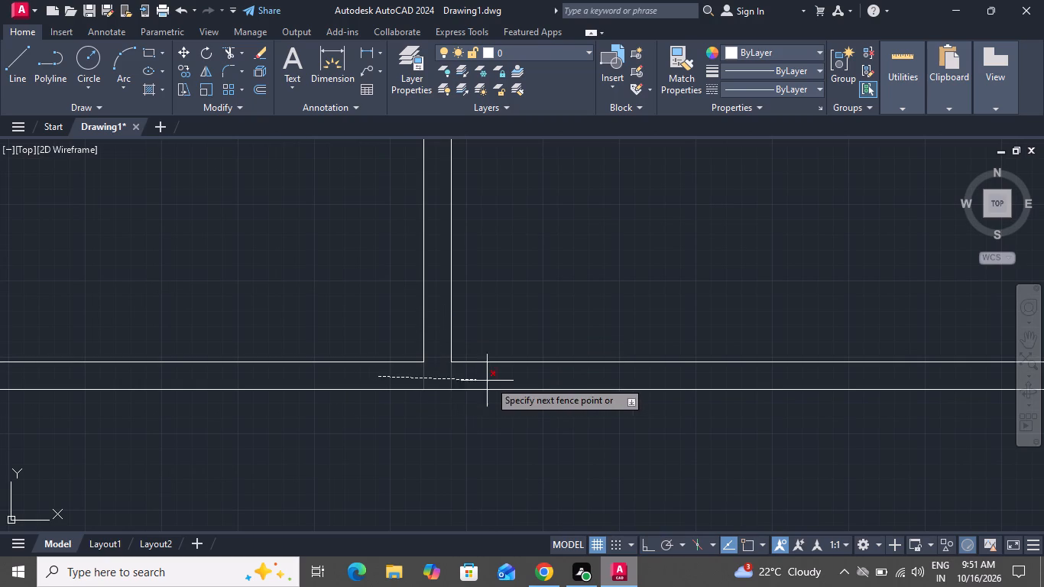
click(494, 381)
Trim the top wall's inner line between the two vertical partition lines.
scroll(516, 443, down, 2)
scroll(517, 448, up, 1)
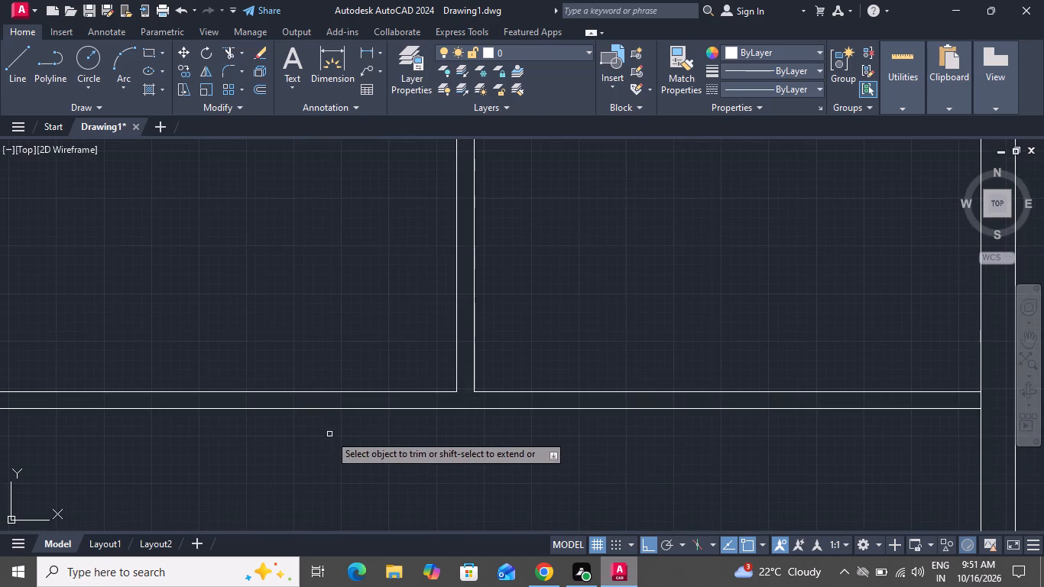
scroll(416, 424, down, 1)
scroll(416, 424, up, 1)
scroll(416, 424, down, 5)
scroll(426, 360, up, 3)
scroll(439, 425, up, 6)
click(465, 447)
click(460, 349)
Trim the right wall's inner line between the two horizontal partition lines.
scroll(469, 326, up, 1)
scroll(469, 326, down, 1)
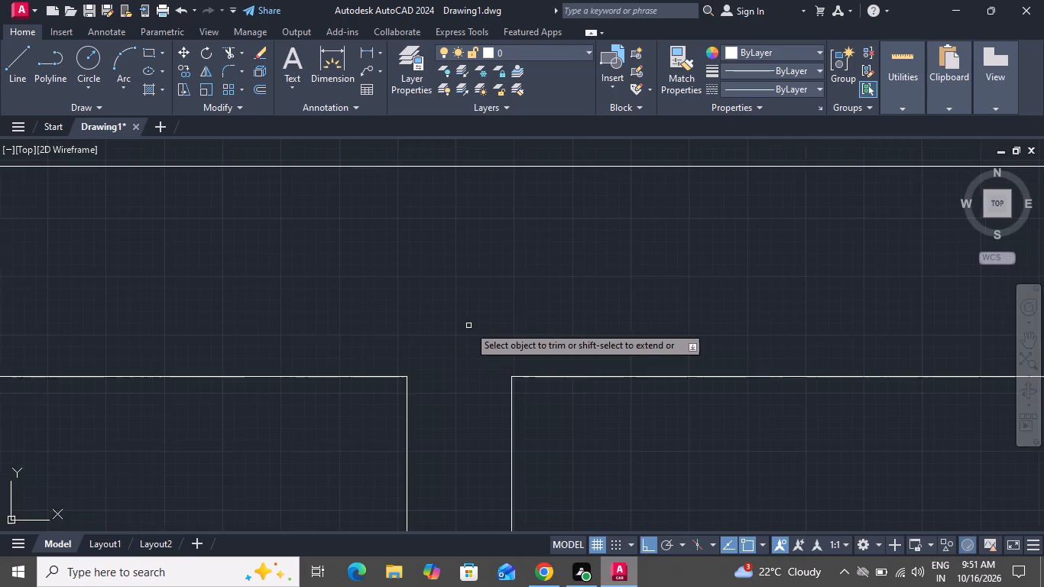
scroll(469, 326, down, 4)
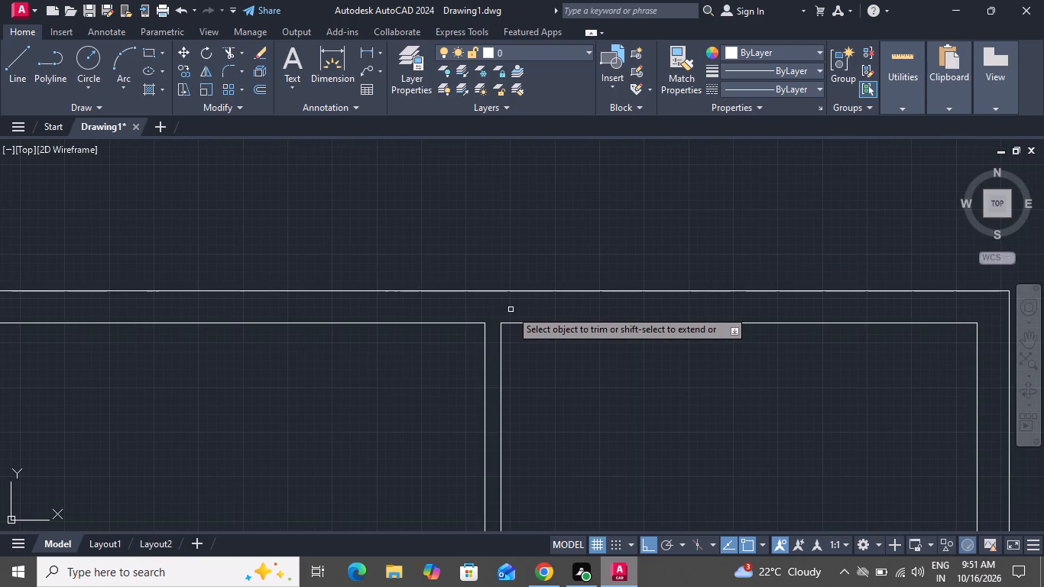
scroll(511, 310, down, 3)
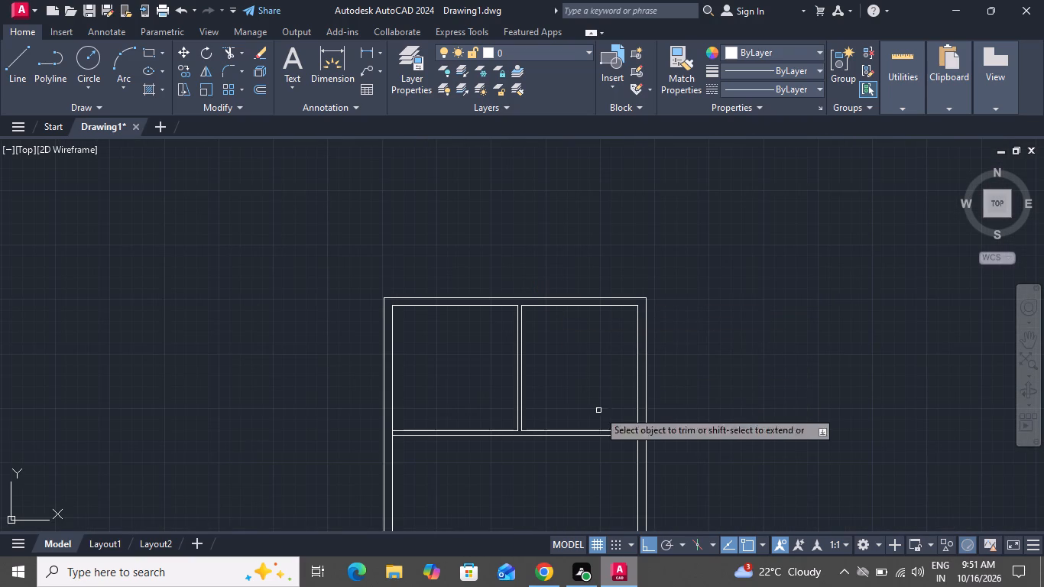
scroll(632, 450, up, 3)
scroll(626, 383, up, 3)
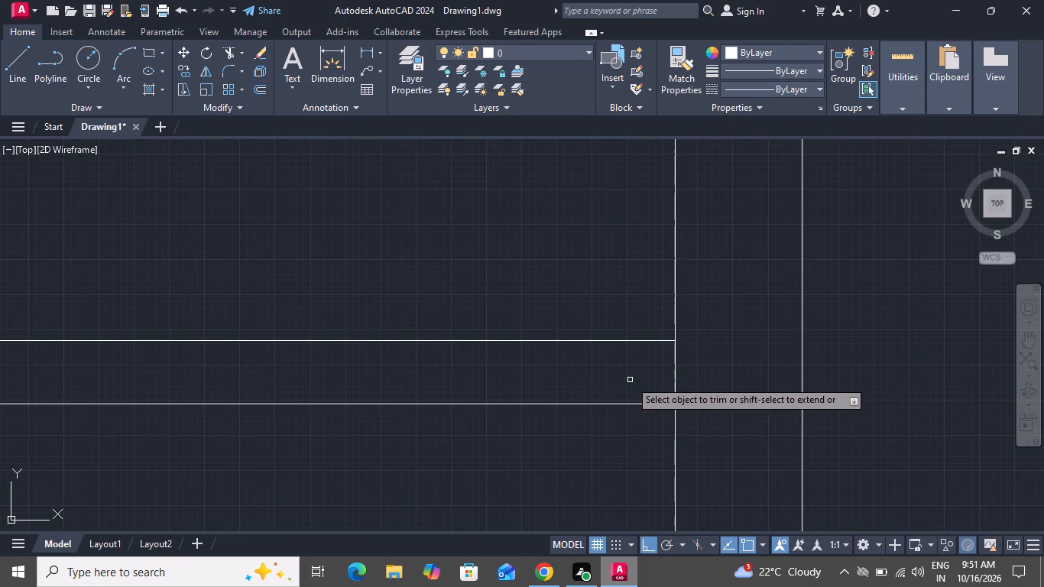
click(630, 380)
click(703, 378)
Trim the left wall's inner line between the two horizontal partition lines and finish trimming.
scroll(724, 395, down, 2)
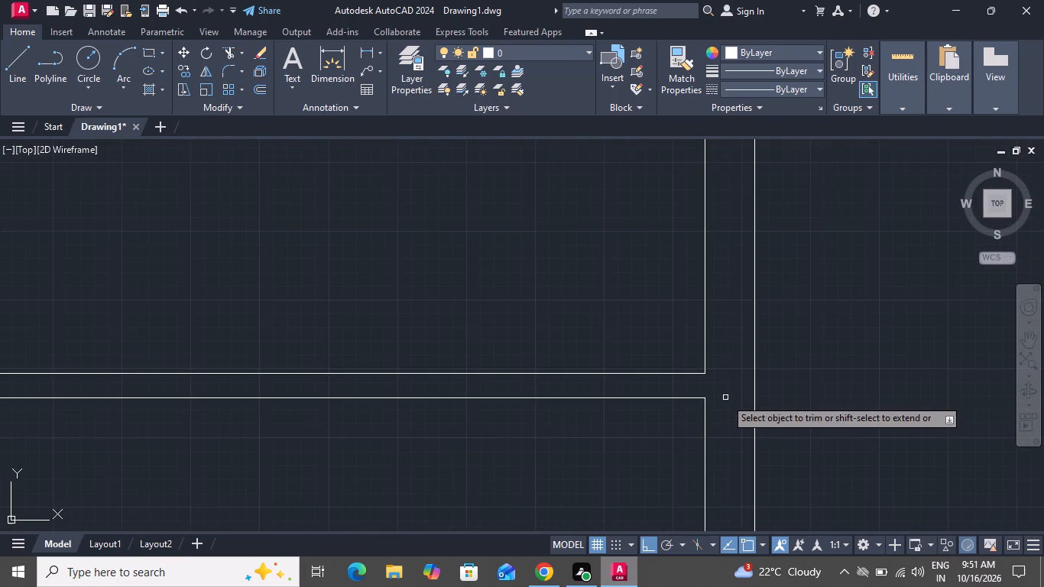
scroll(725, 398, down, 5)
scroll(575, 405, up, 3)
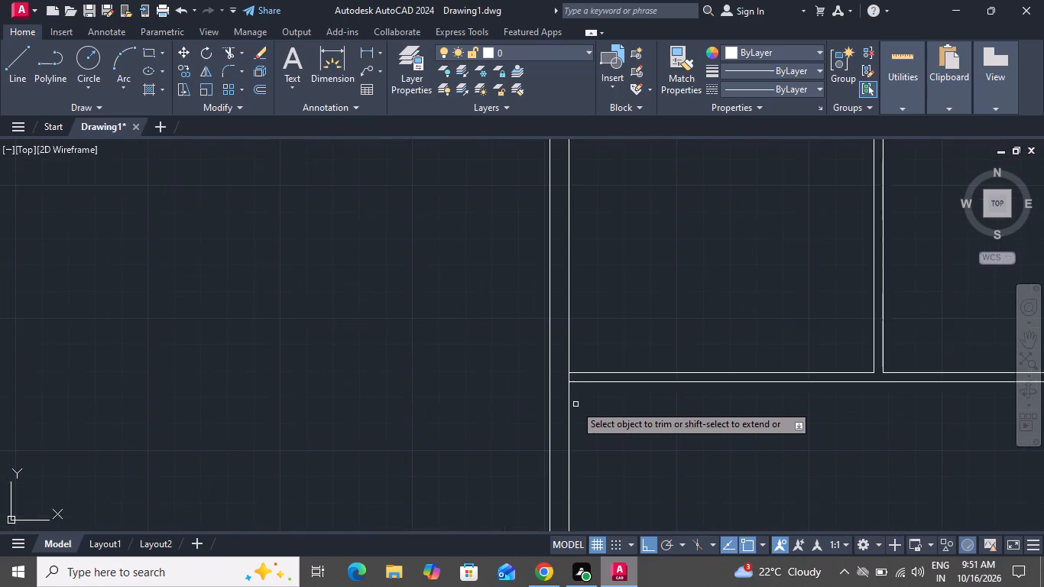
scroll(566, 384, up, 4)
scroll(570, 368, down, 1)
click(573, 357)
click(563, 365)
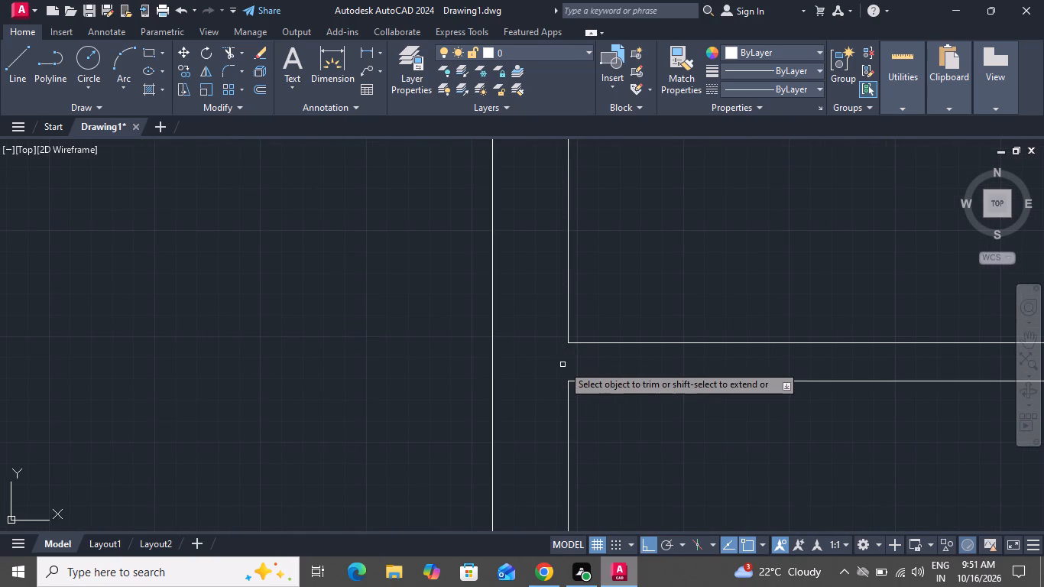
right_click(563, 365)
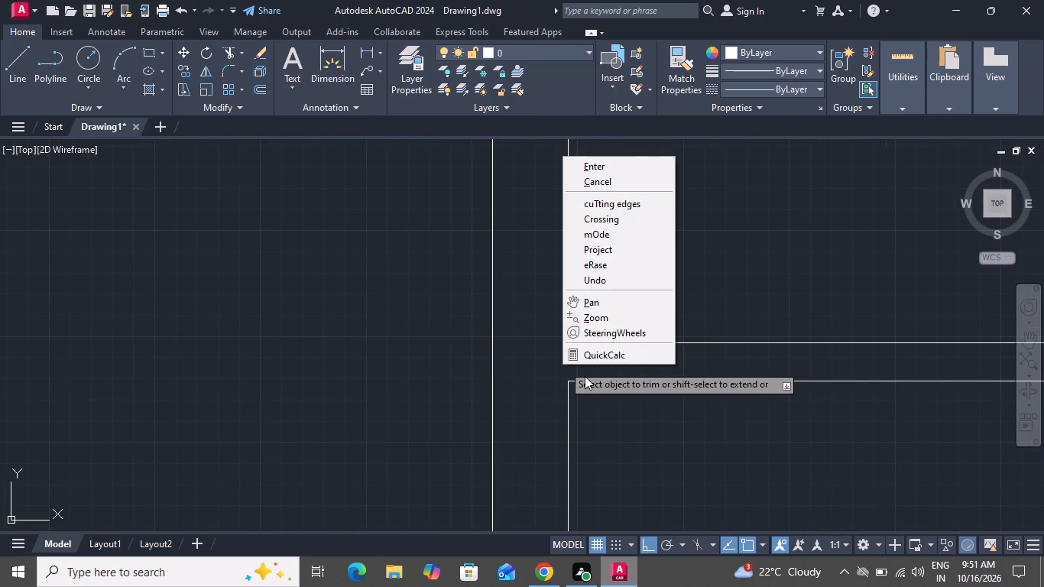
click(595, 184)
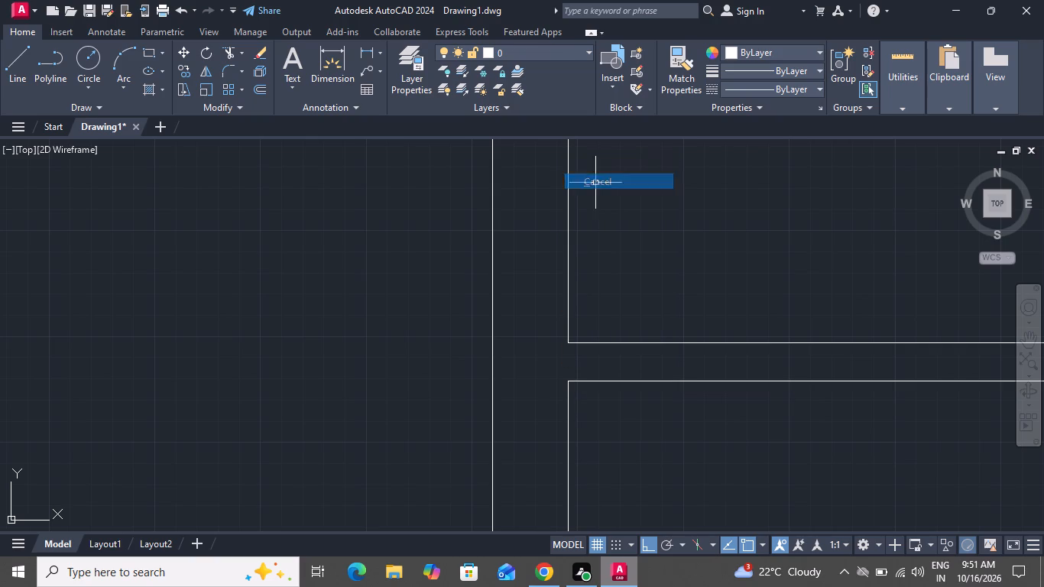
Offset the horizontal partition's lower line 4'6" downward, using the Through option, as a second partition line.
scroll(599, 242, down, 2)
text(o t)
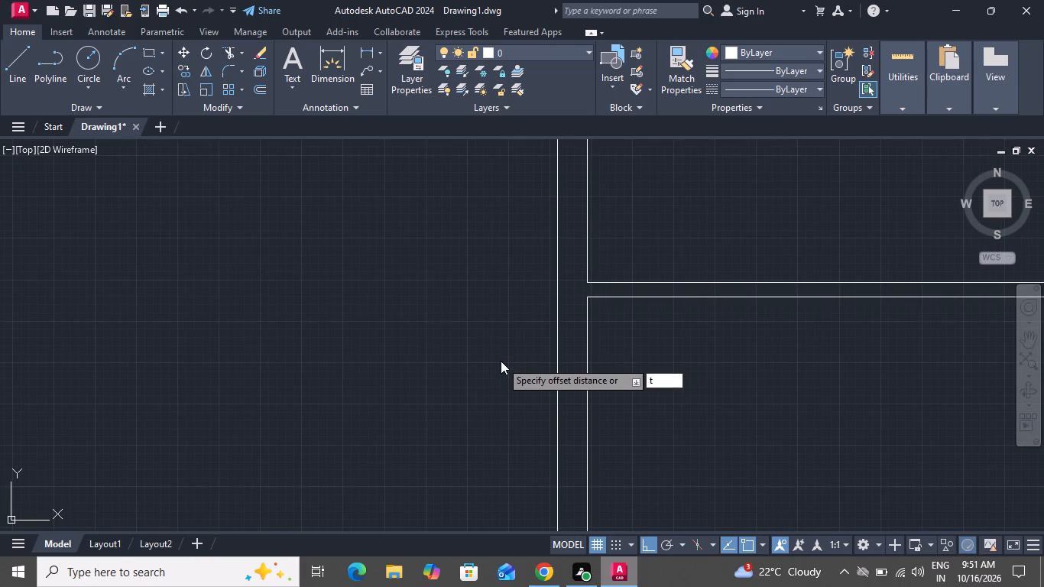
key(space)
scroll(511, 375, down, 1)
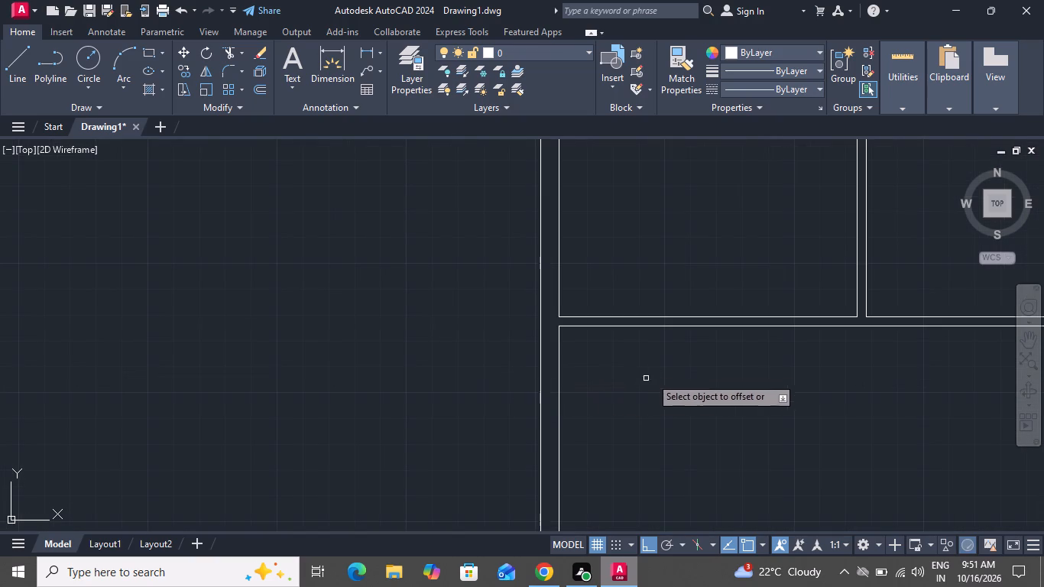
click(666, 326)
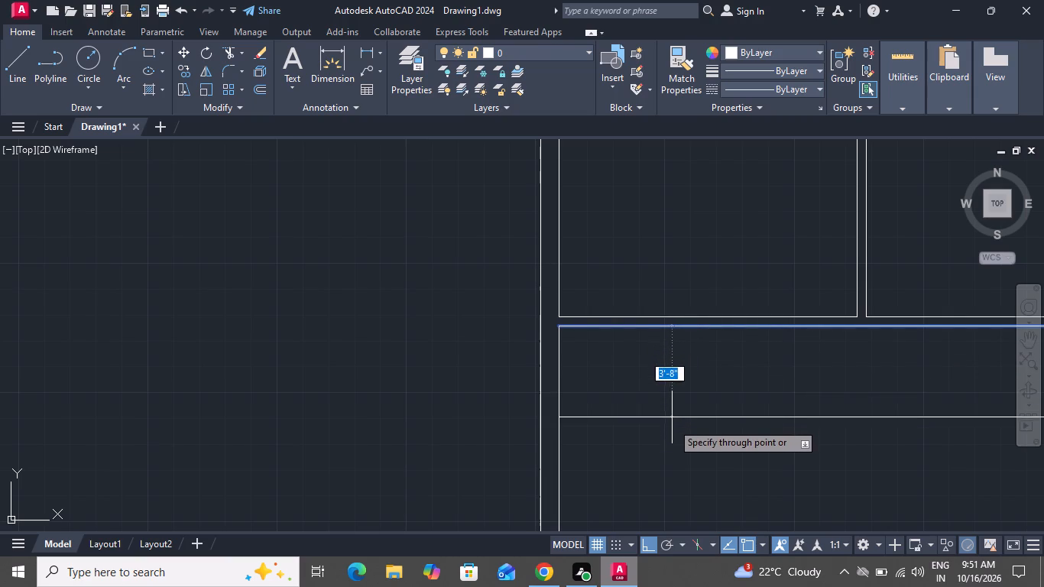
key(4)
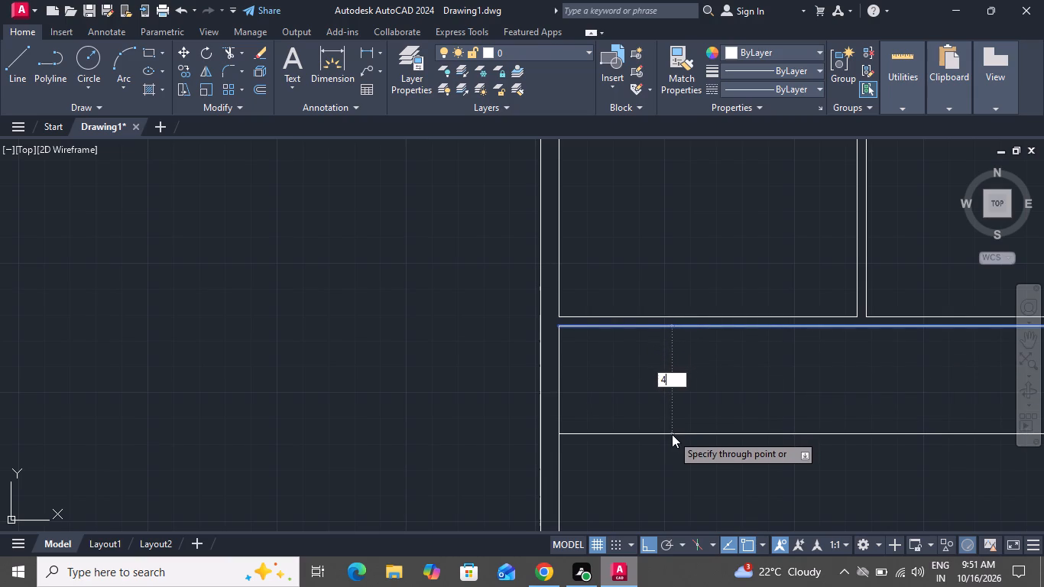
text('6)
key(shift+quotedbl)
key(Return)
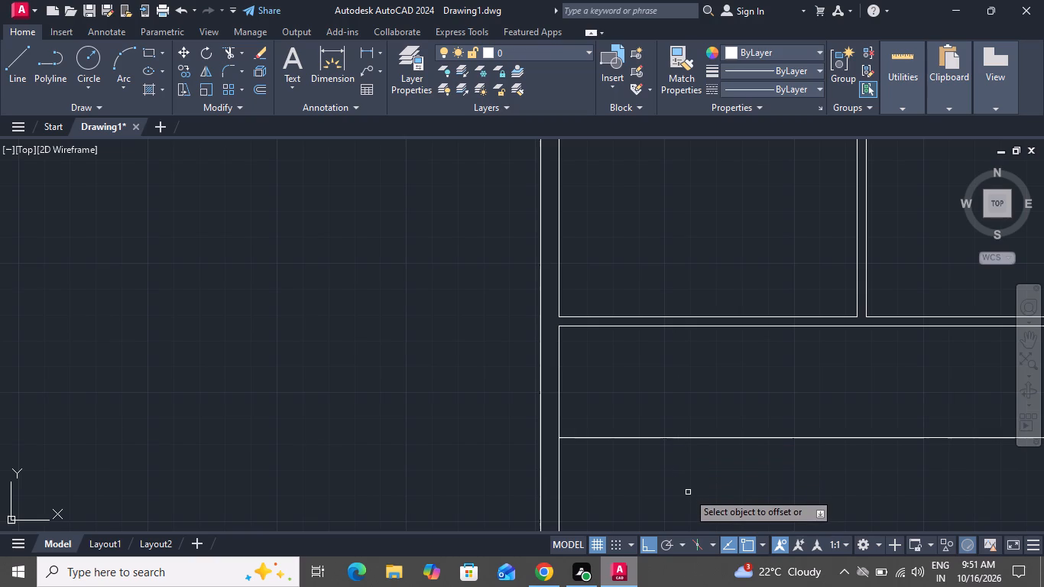
Offset the new horizontal partition line 4.5" downward to give it wall thickness.
click(686, 437)
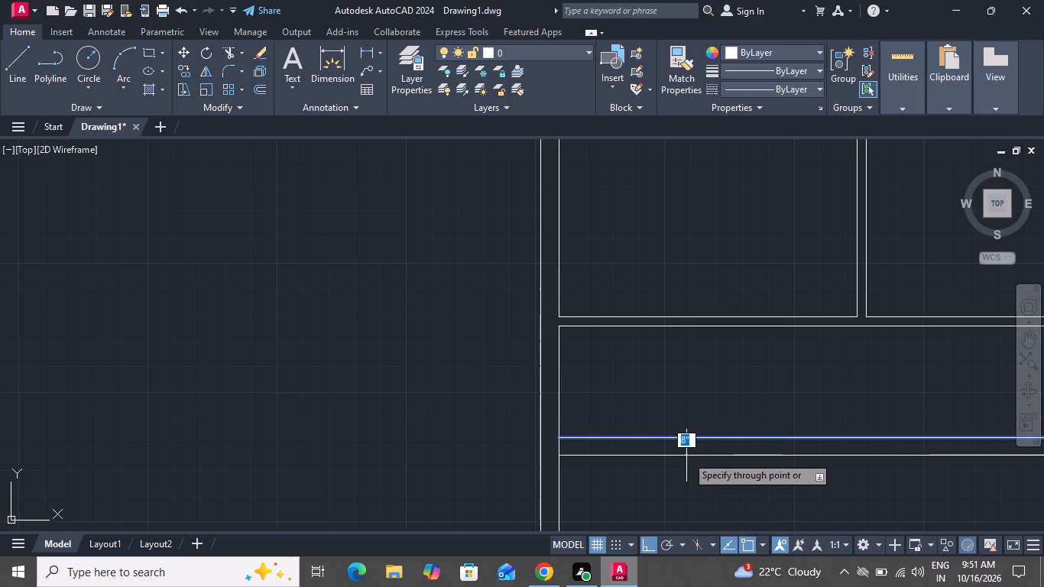
key(4)
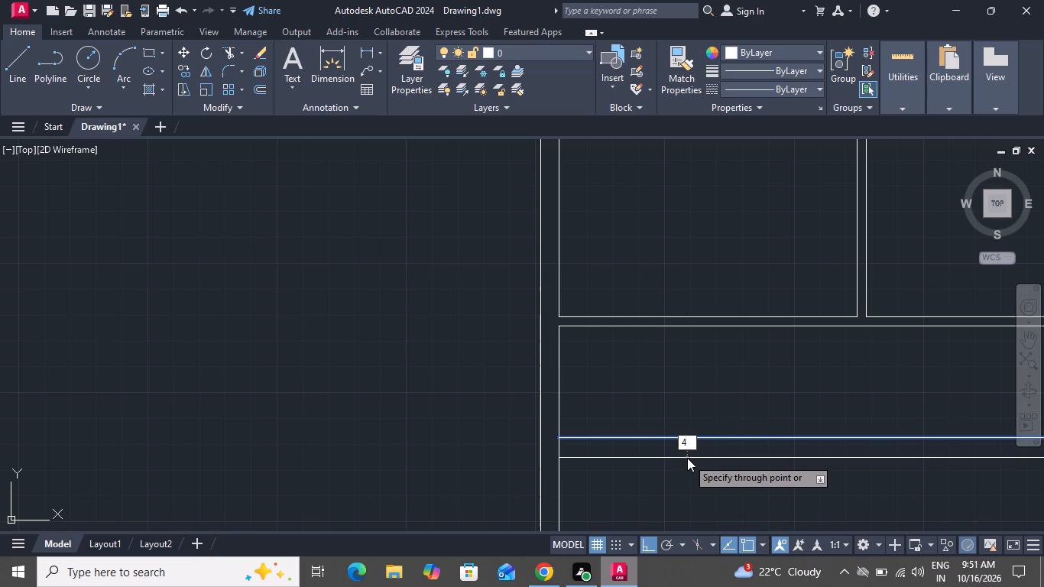
key(period)
key(5)
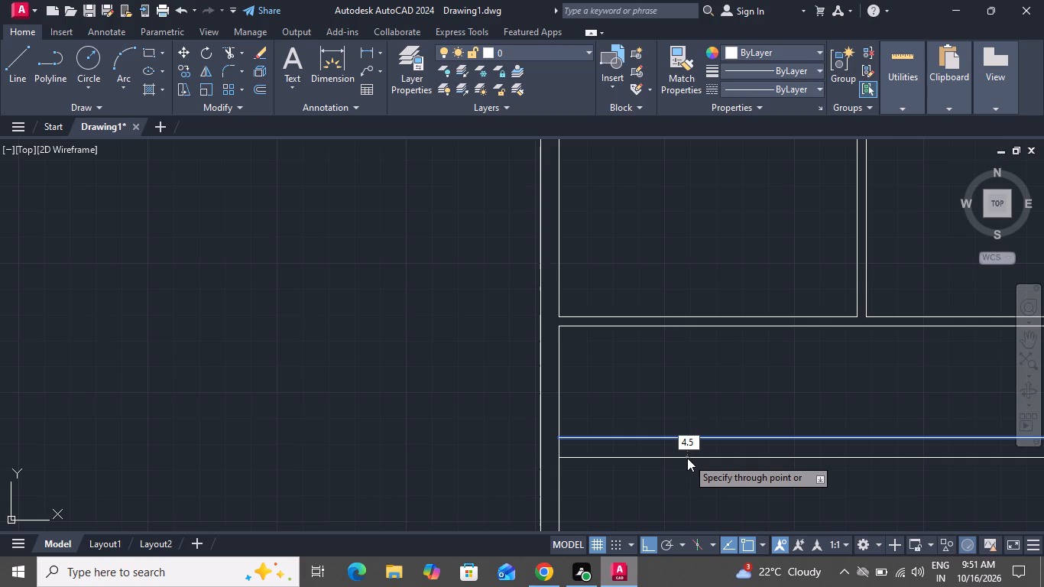
key(shift+quotedbl)
key(Return)
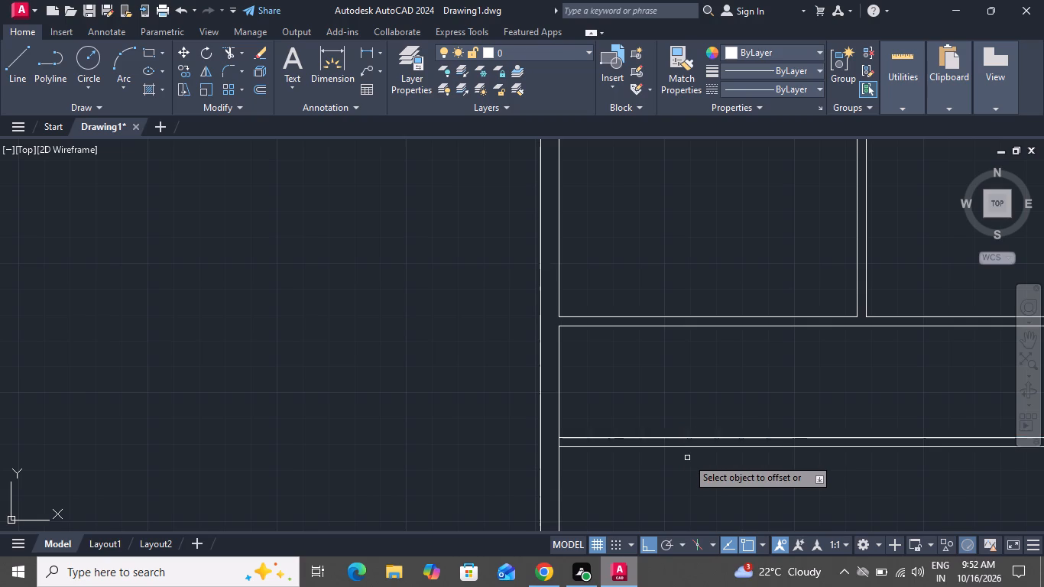
Offset the left wall's inner line below the upper horizontal partition 7' to the right as a vertical partition line.
click(557, 385)
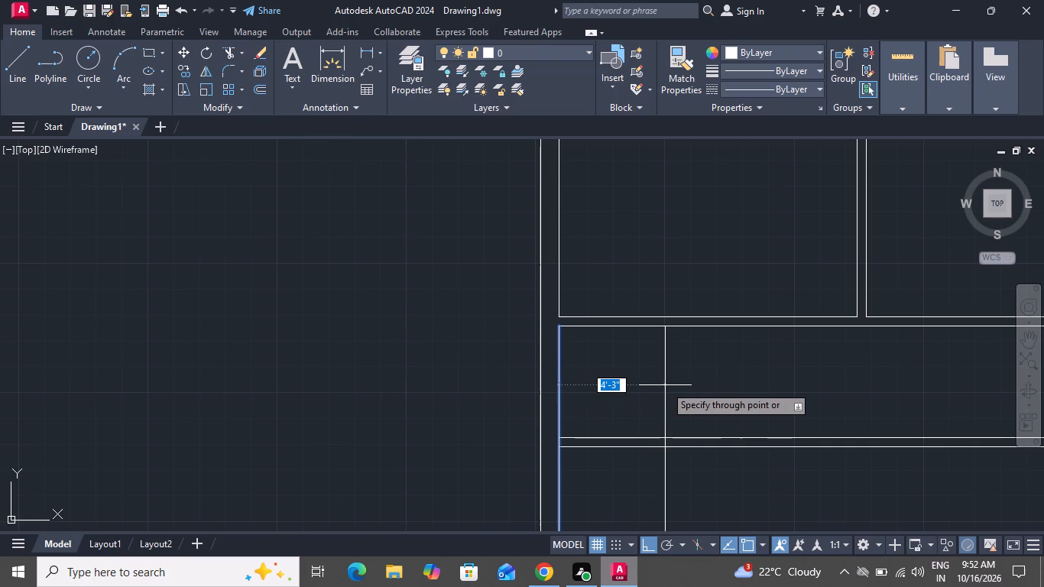
text(7')
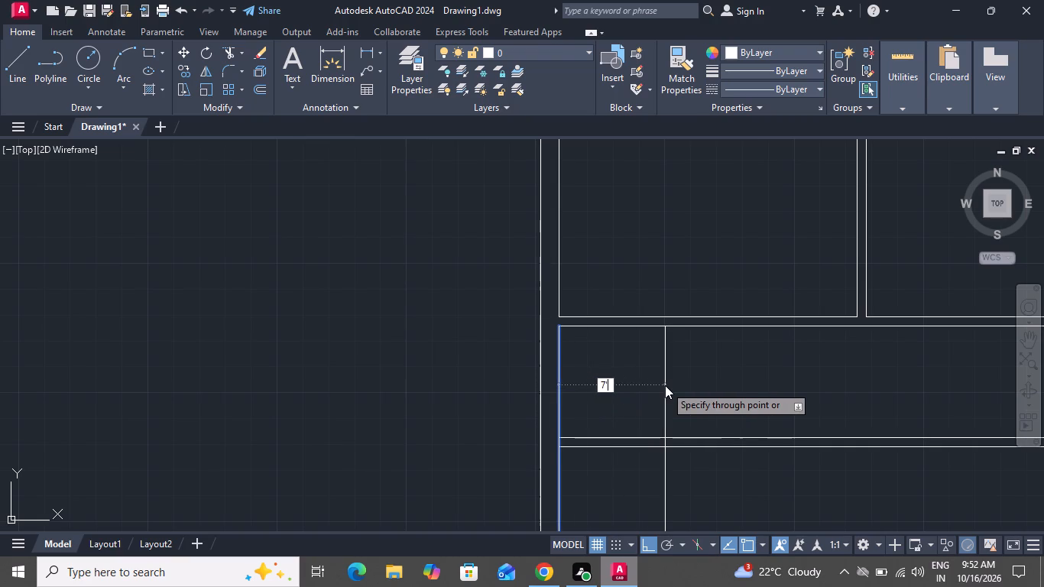
key(Return)
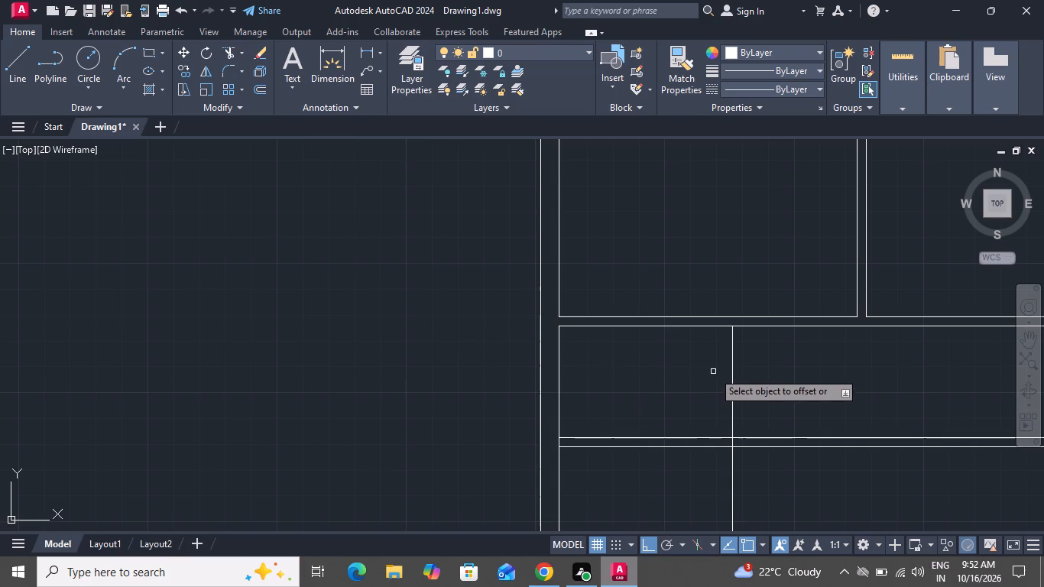
Offset the new vertical partition line 4.5" to the right to give it wall thickness.
click(731, 369)
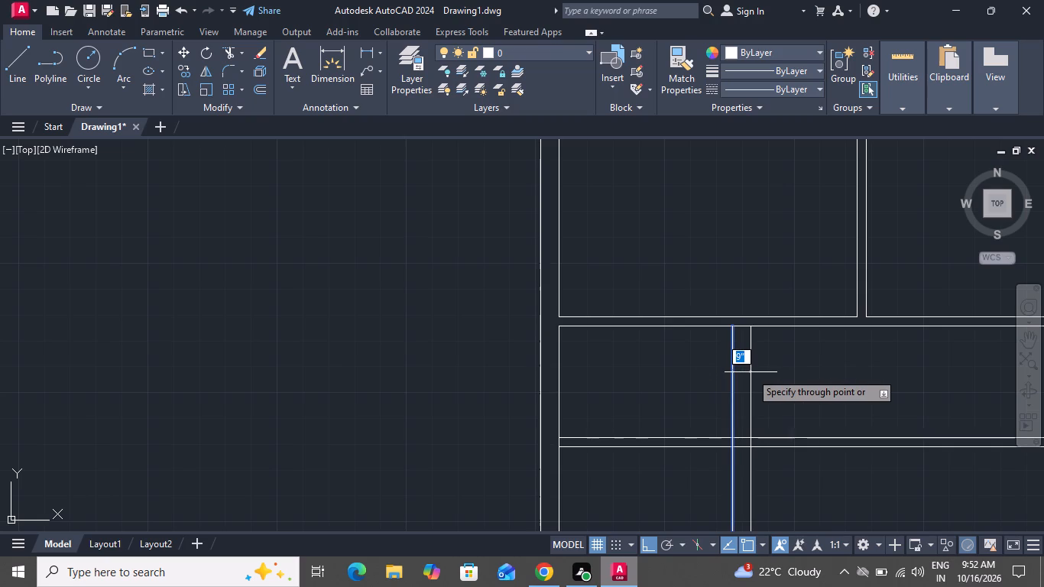
key(4)
text(.5)
key(shift+quotedbl)
key(Return)
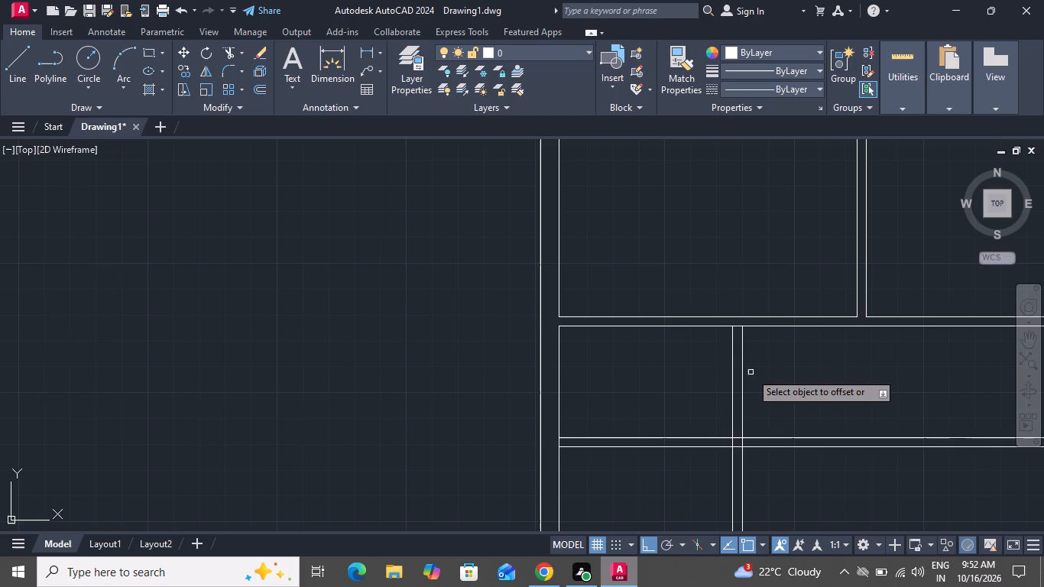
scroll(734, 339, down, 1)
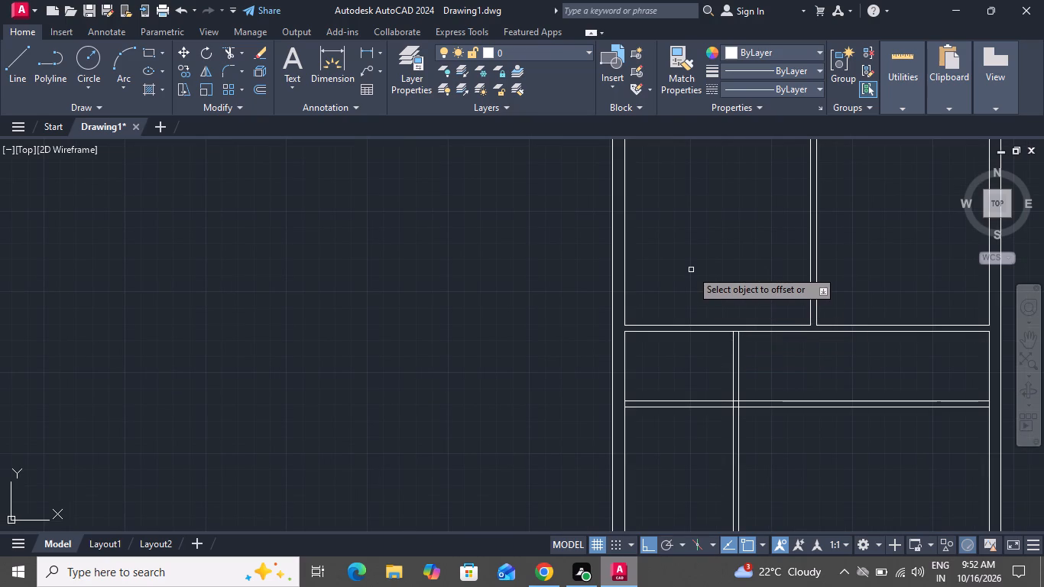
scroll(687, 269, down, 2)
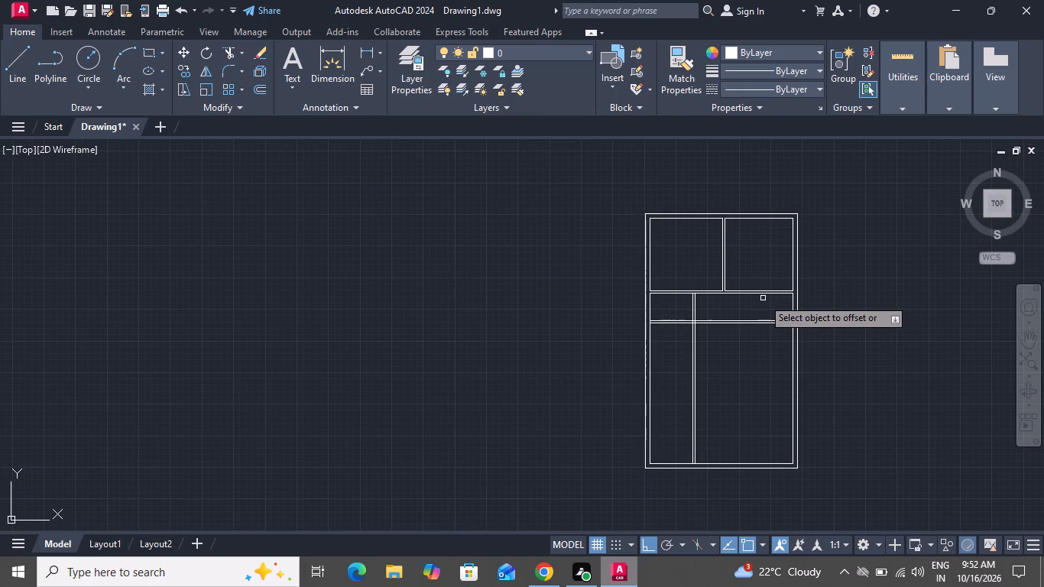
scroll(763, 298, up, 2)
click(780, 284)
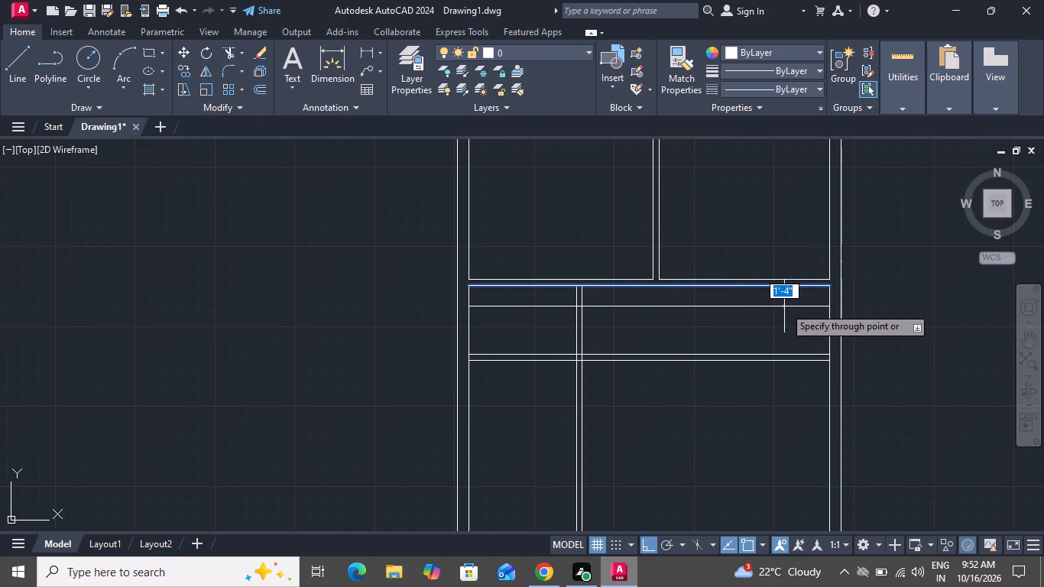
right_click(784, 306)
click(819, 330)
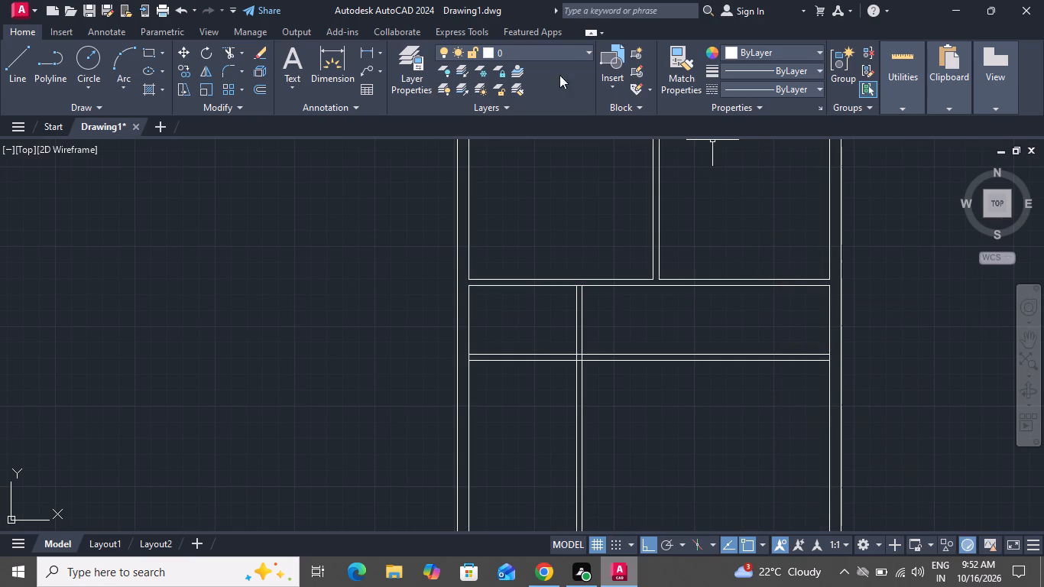
Trim the second horizontal partition's lines right of the new vertical partition and the vertical lines below it, leaving a closed corner room.
click(226, 47)
drag(804, 319, 804, 331)
click(795, 396)
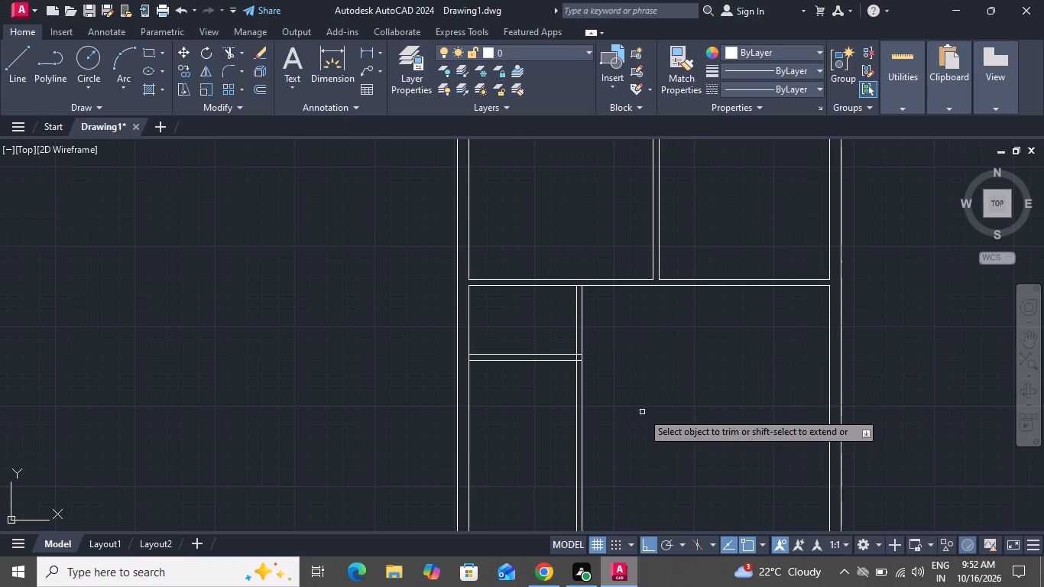
click(640, 411)
click(545, 442)
right_click(611, 397)
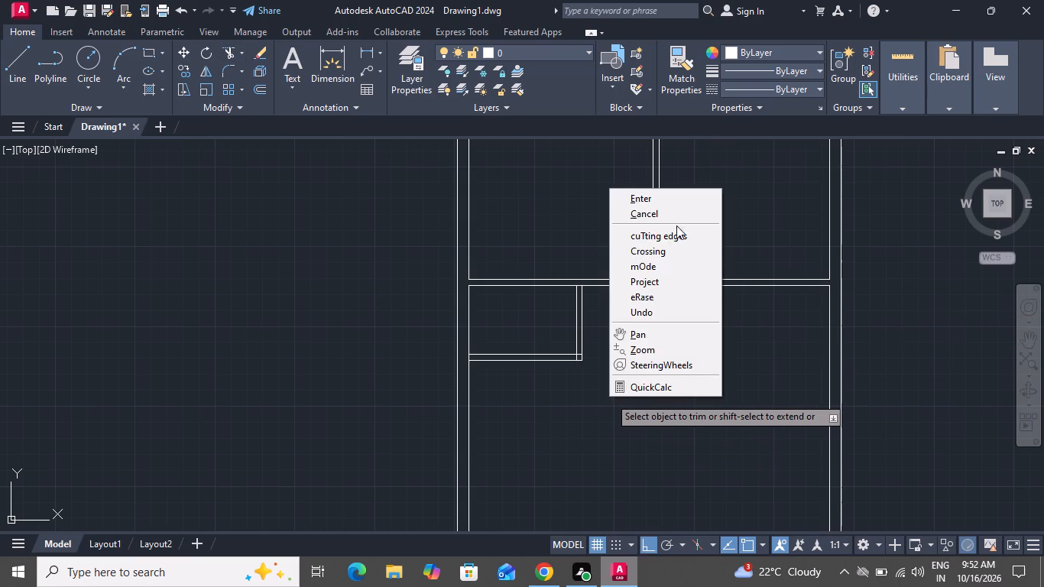
click(673, 212)
Offset the upper horizontal partition's lower line 4'6" downward across the full interior width, using the Through option.
text(o t)
key(space)
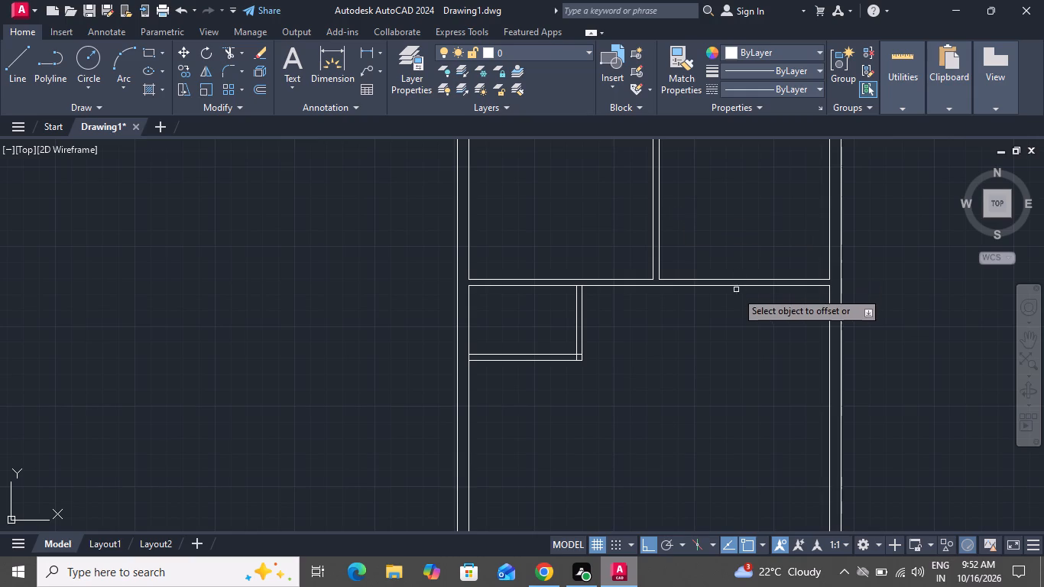
click(741, 287)
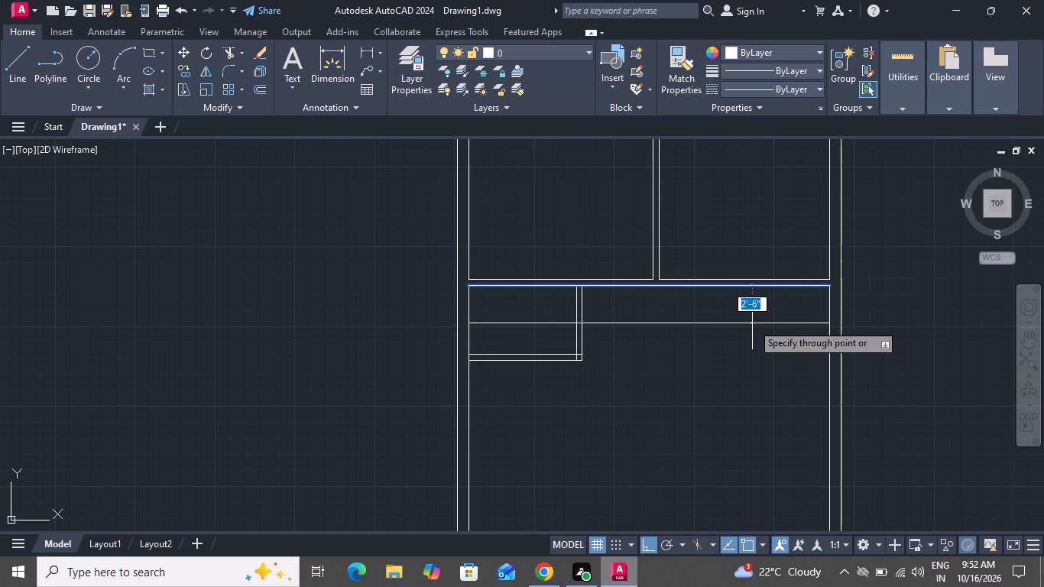
text(4'6)
key(shift+quotedbl)
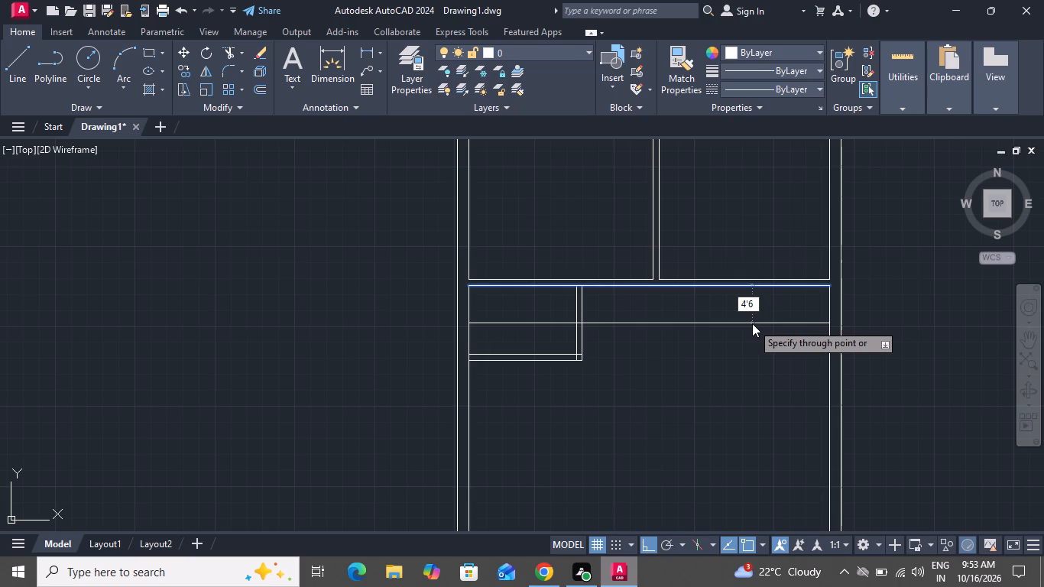
key(Return)
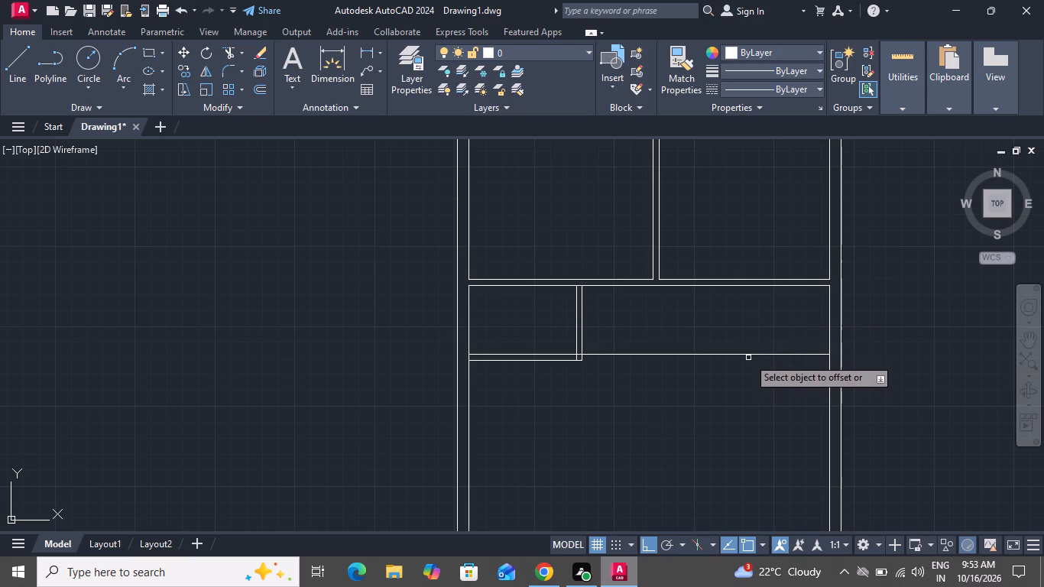
Offset the new full-width horizontal line 4.5" downward to give it wall thickness.
click(748, 355)
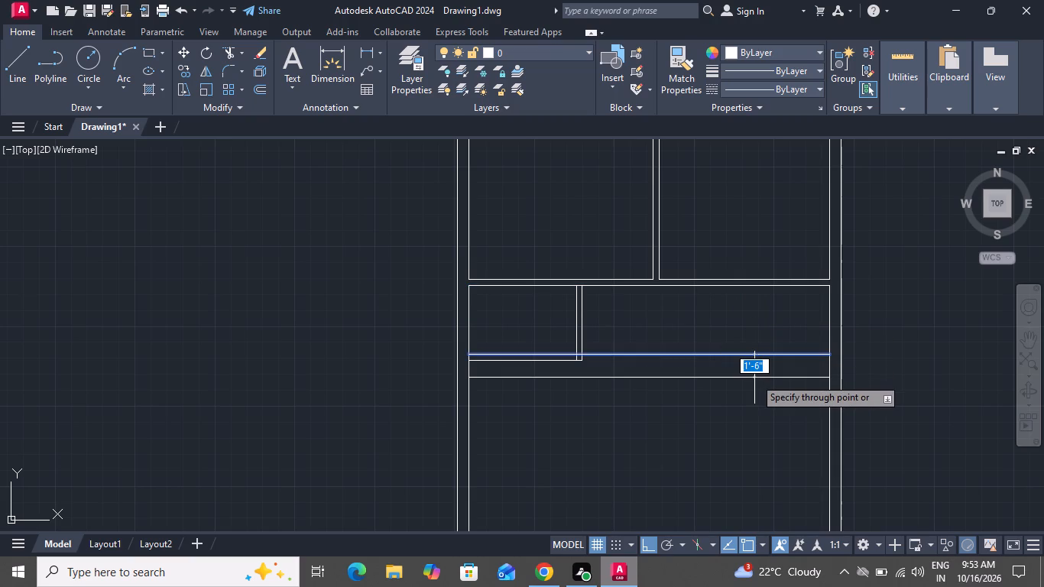
key(4)
text(.5)
scroll(754, 378, up, 1)
key(shift+quotedbl)
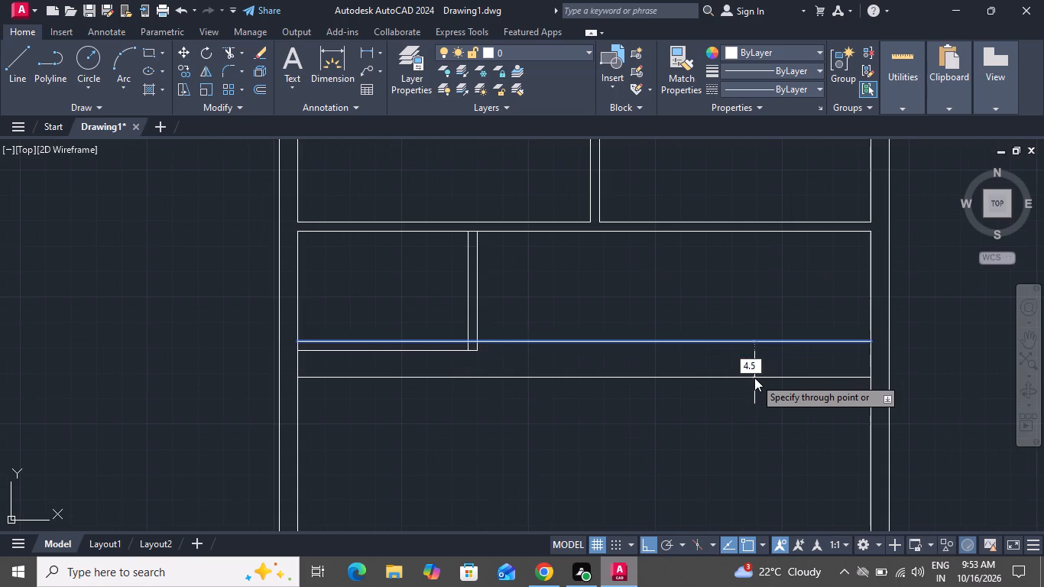
key(Return)
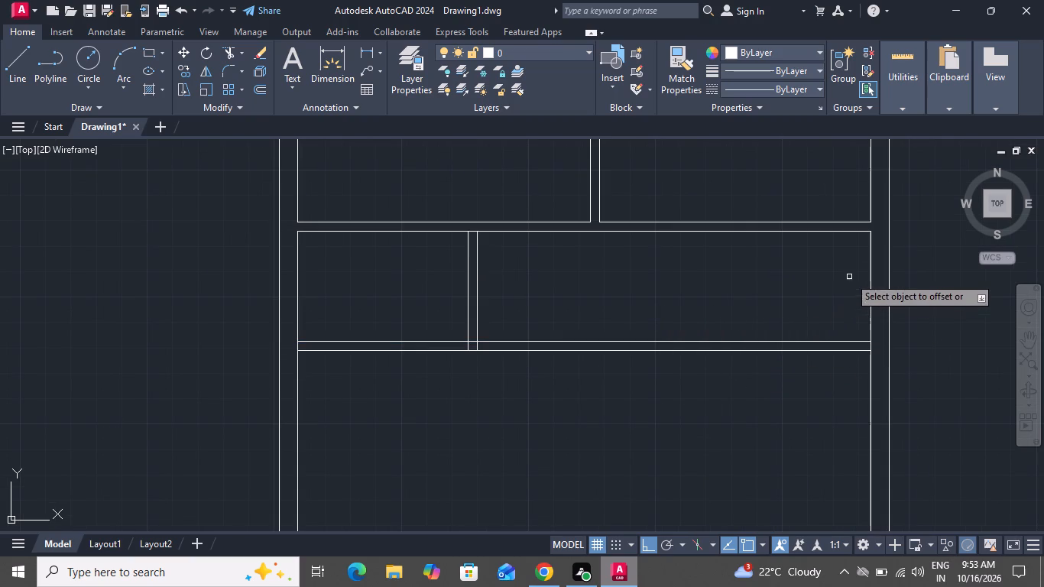
Offset the right wall's inner line below the upper partition 7' to the left as a vertical partition line.
click(872, 271)
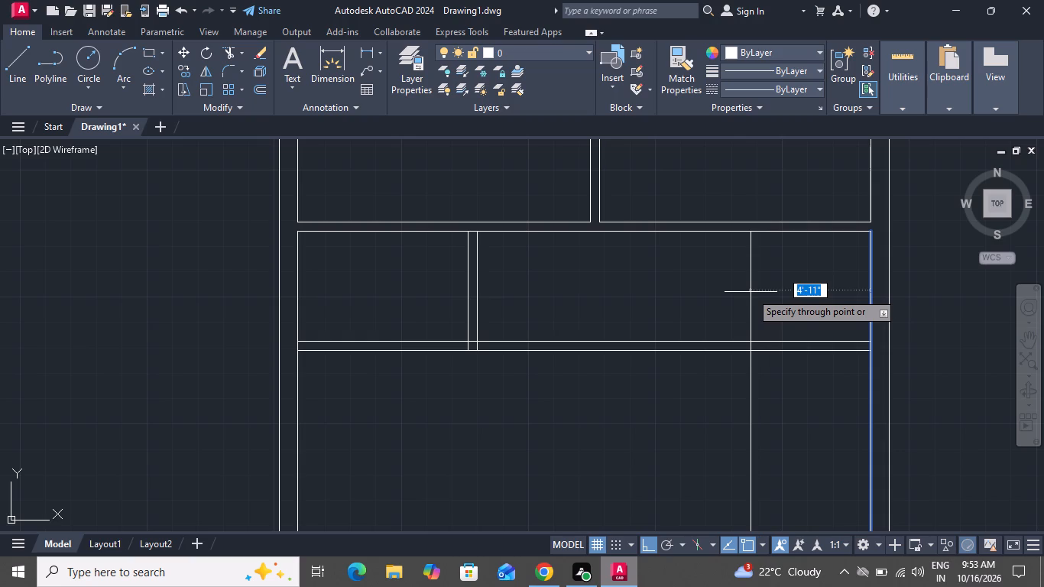
text(7')
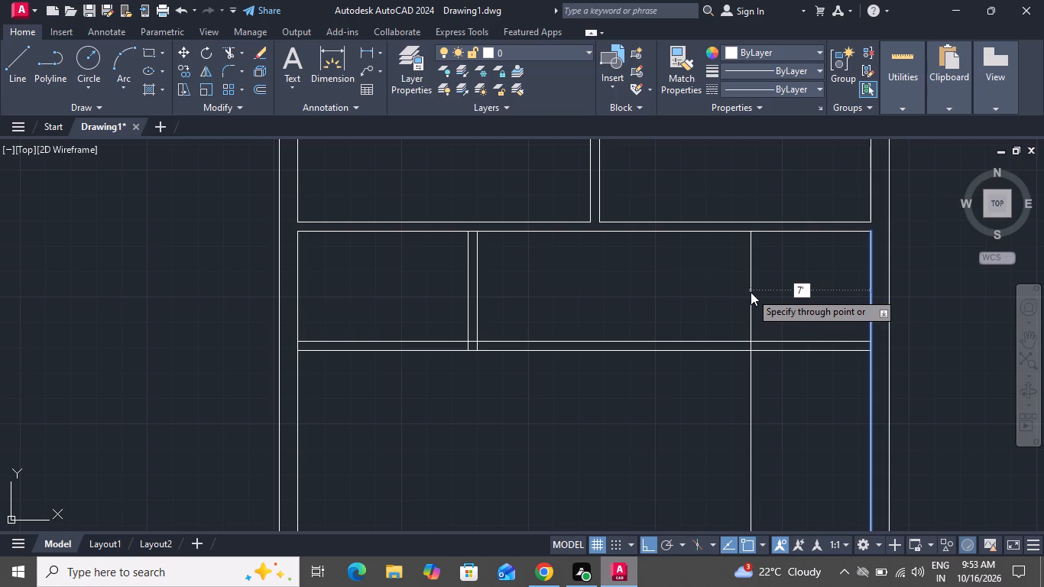
key(Return)
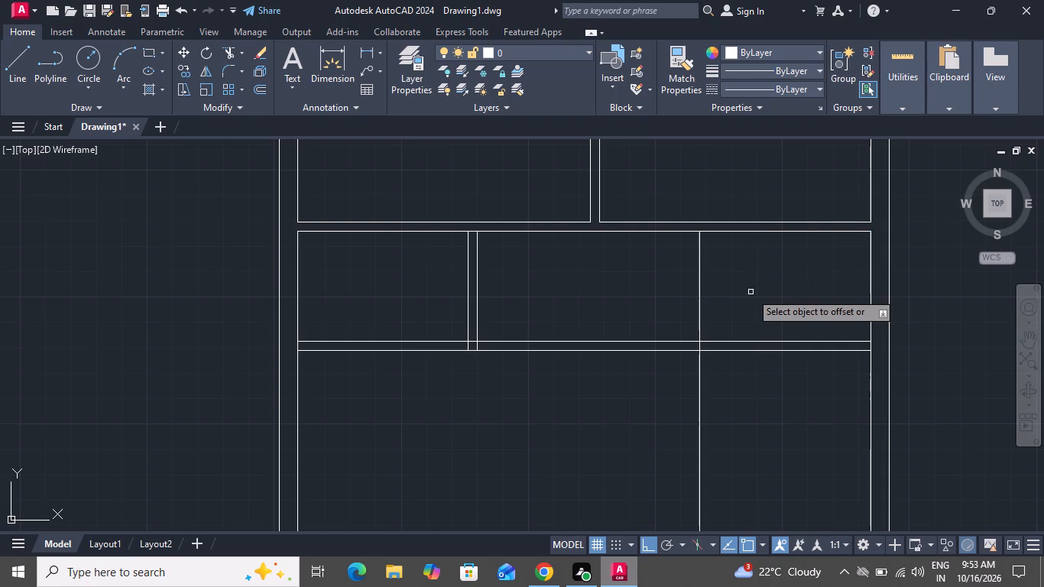
Offset the new right-hand vertical partition line 4.5" to the left to give it wall thickness.
click(698, 285)
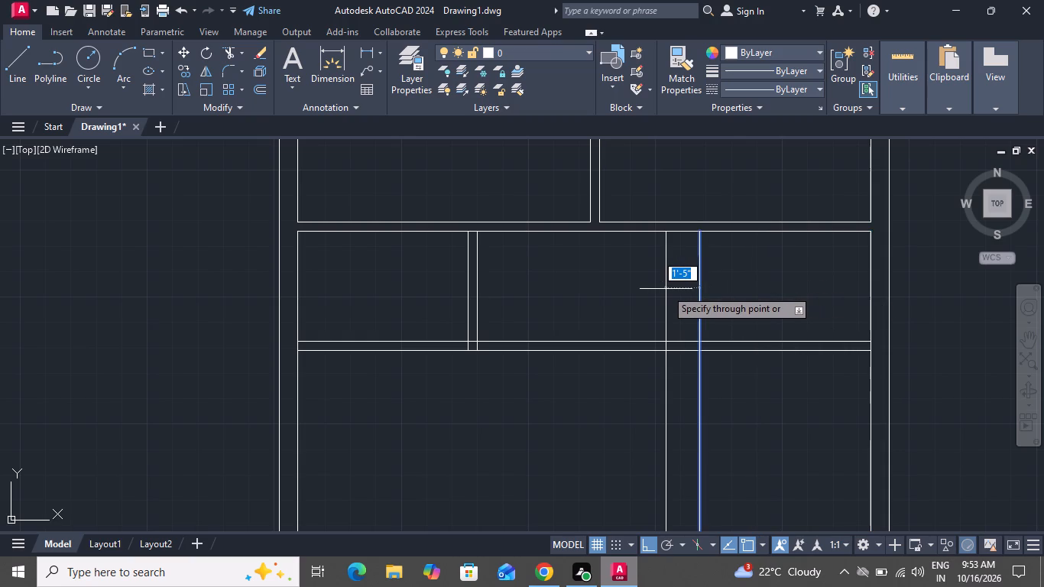
key(4)
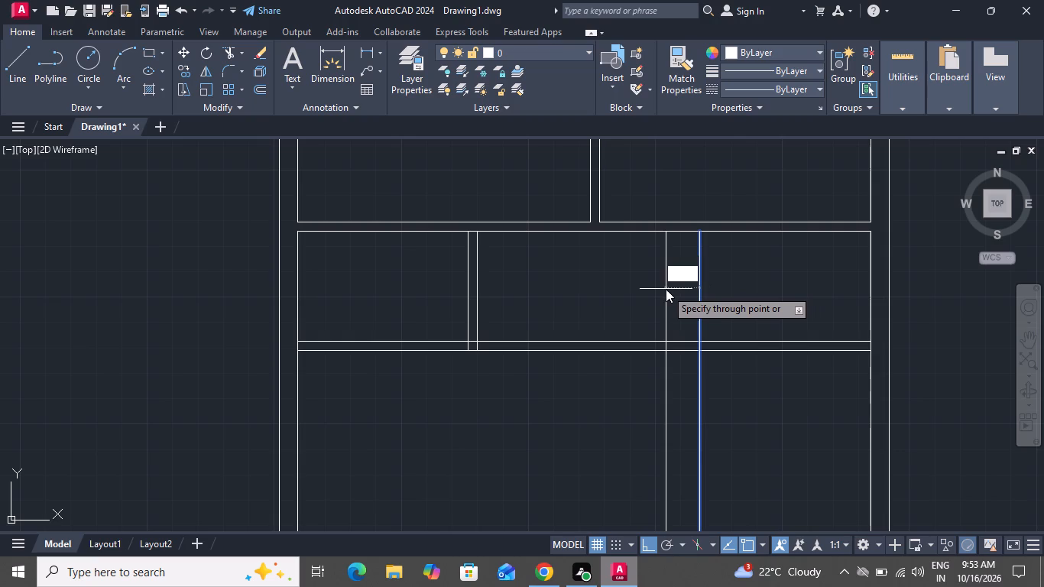
text(.5)
key(shift+quotedbl)
key(Return)
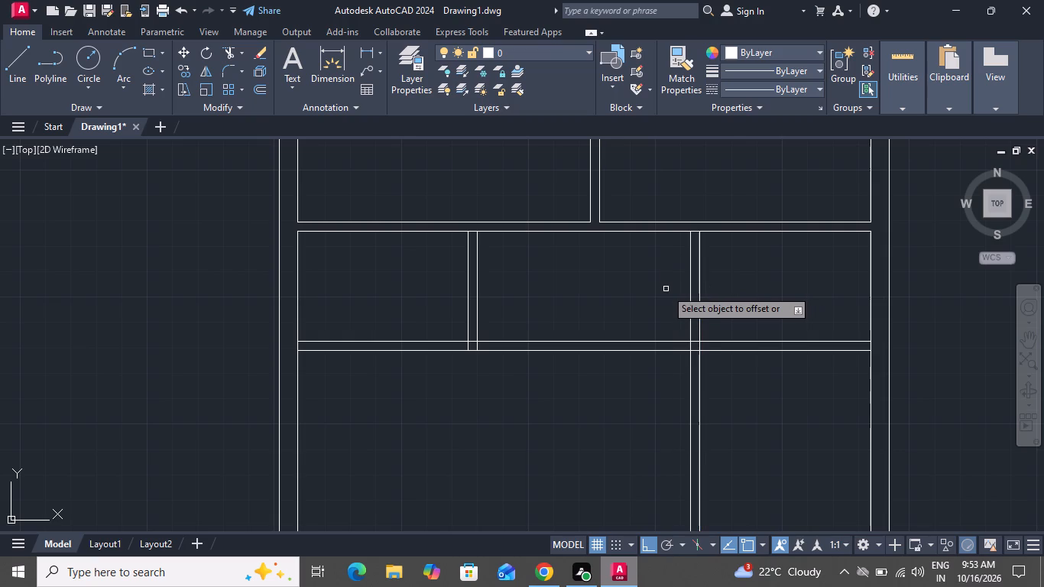
right_click(665, 289)
click(657, 271)
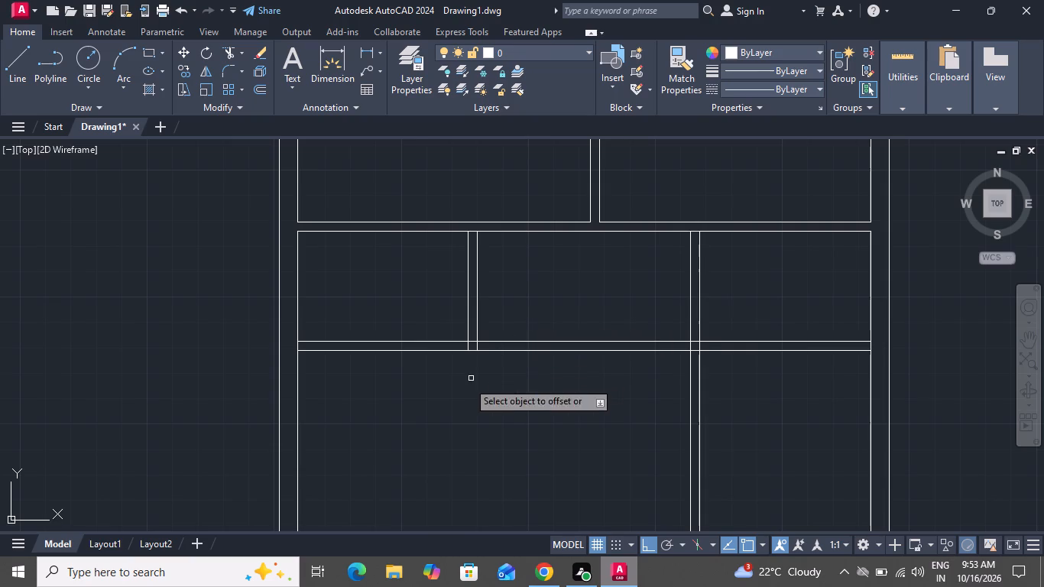
Offset the small left room's bottom partition line 11' downward as a third horizontal partition line.
click(389, 350)
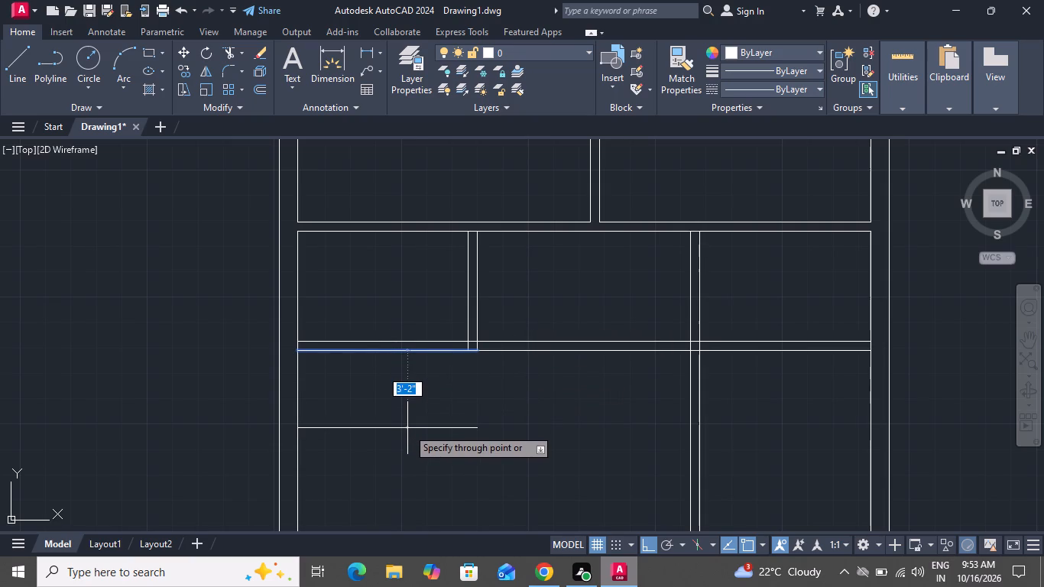
key(1)
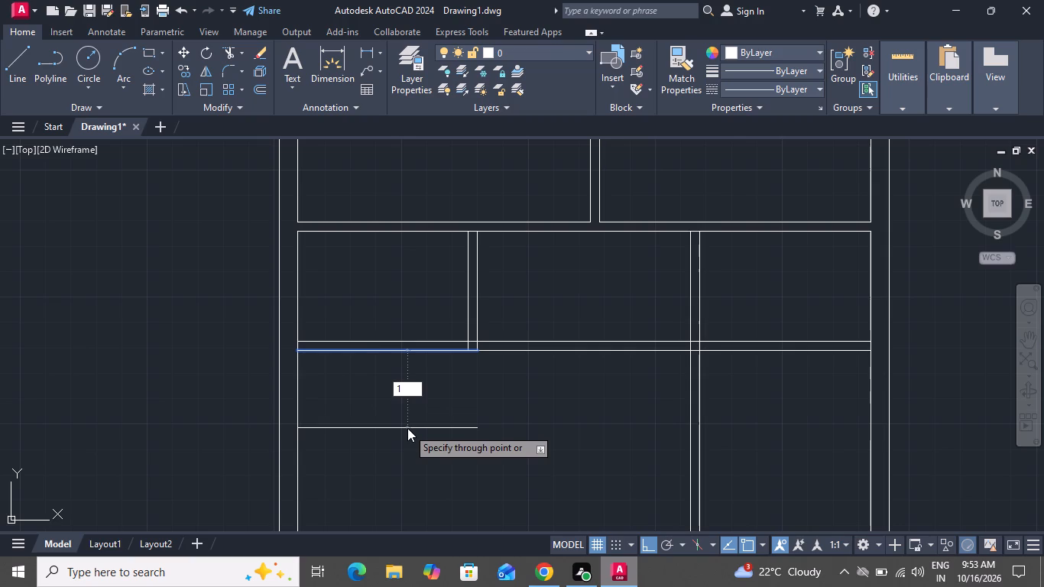
key(1)
key(apostrophe)
key(Return)
Offset the third horizontal partition line 4.5" downward to give it wall thickness.
scroll(614, 366, down, 3)
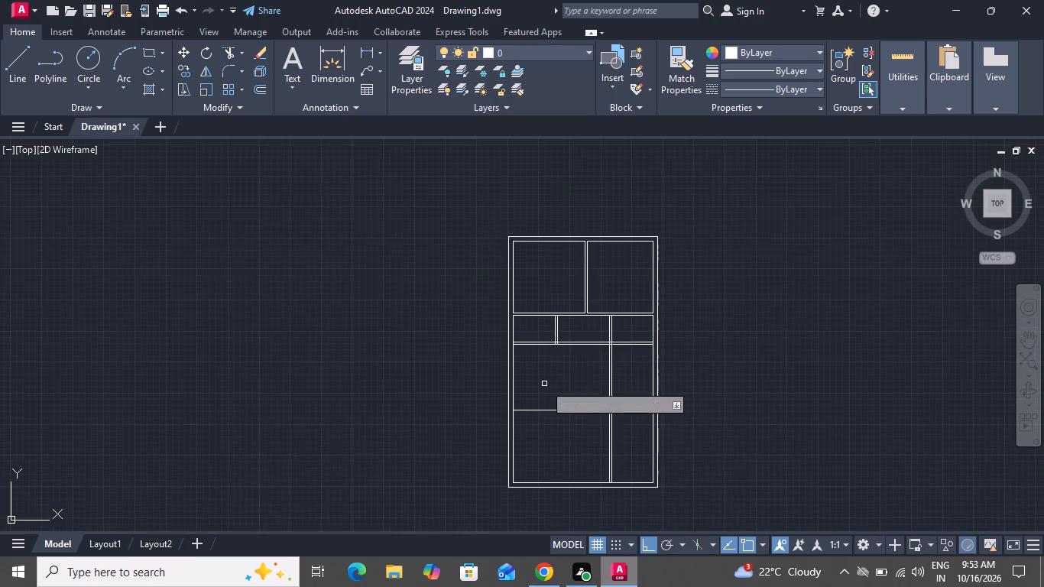
click(545, 410)
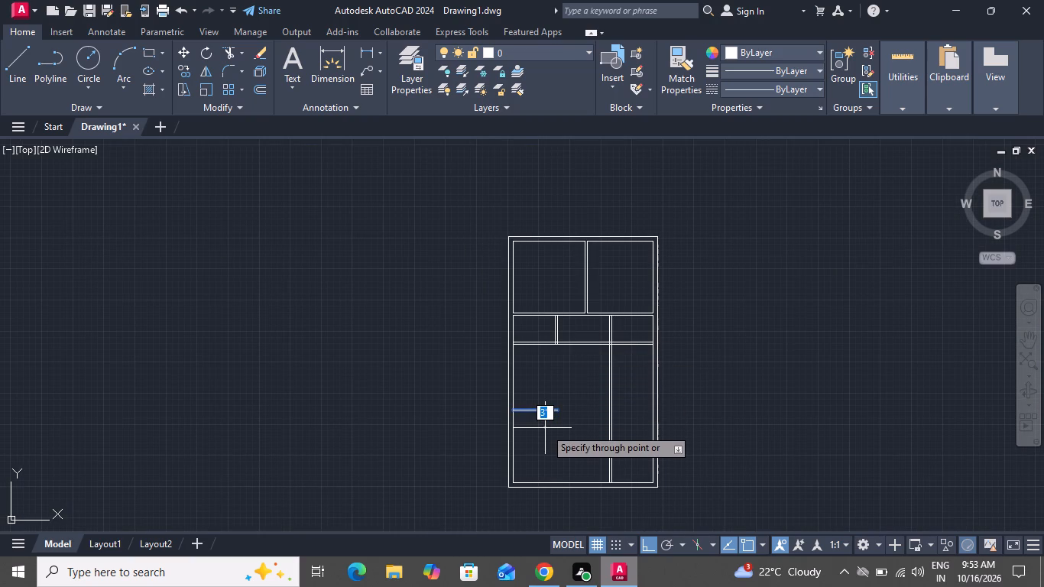
key(4)
text(.5)
key(shift+quotedbl)
key(Return)
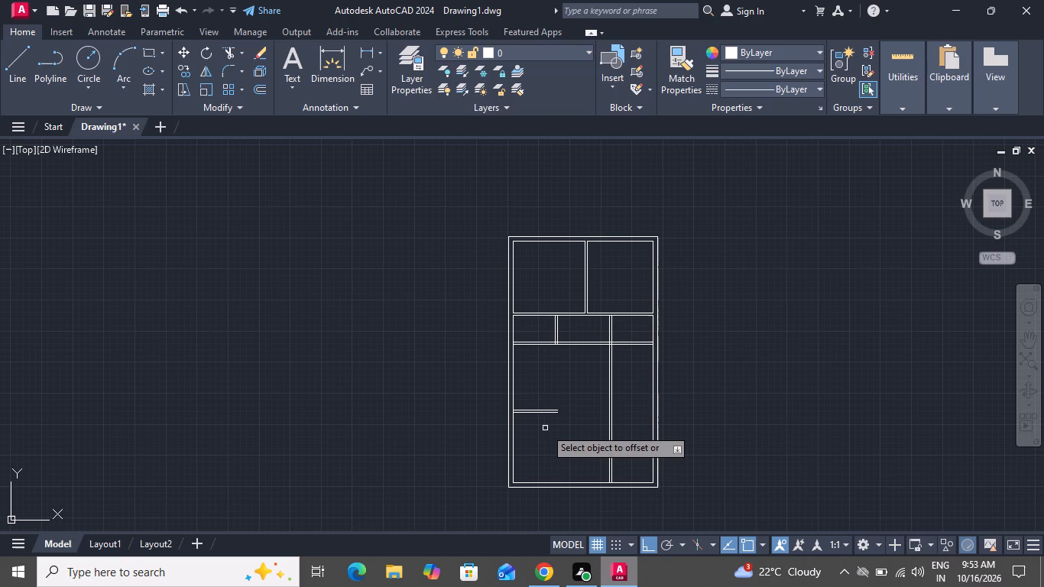
Offset the left wall's inner line below the upper partition 12' to the right as a vertical partition line.
click(513, 383)
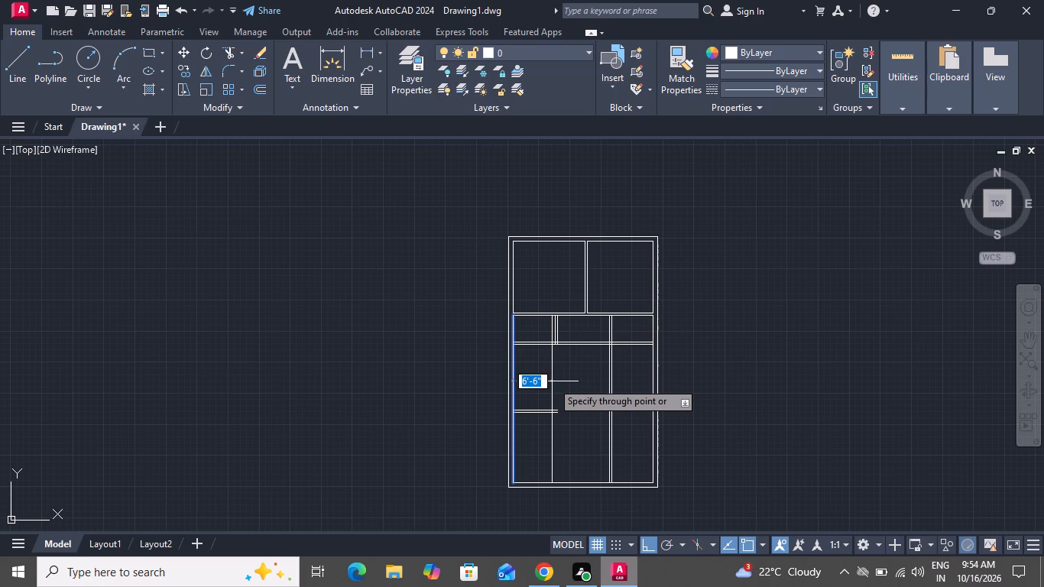
text(12)
key(apostrophe)
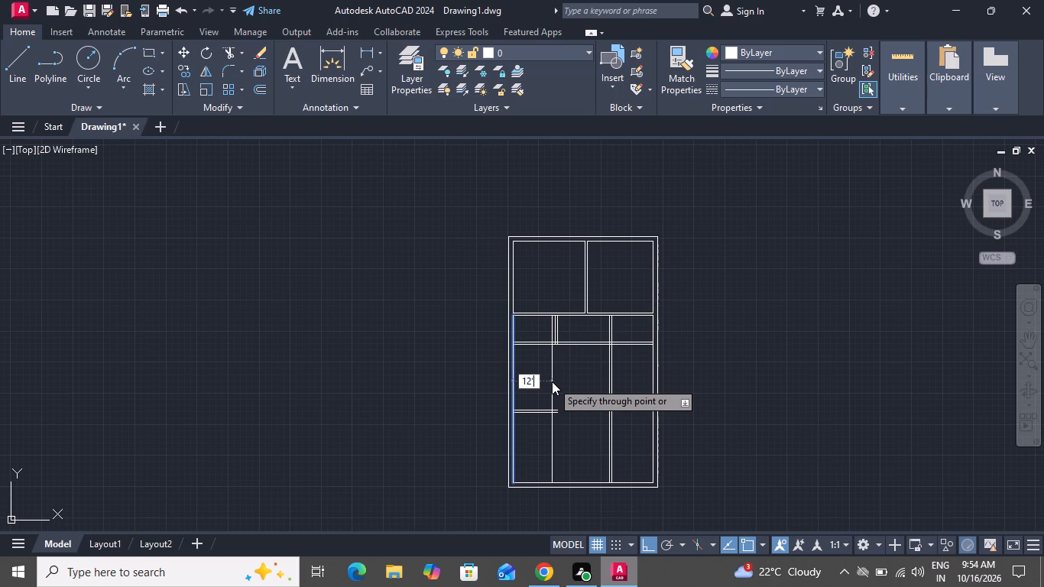
key(Return)
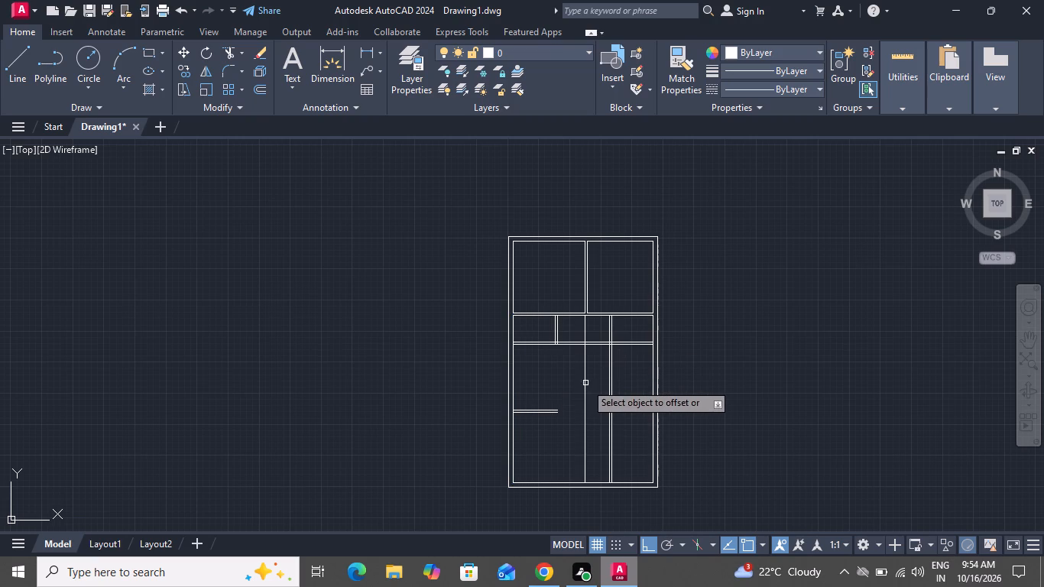
Offset the new 12' vertical partition line 4.5" to the right to give it wall thickness.
click(584, 384)
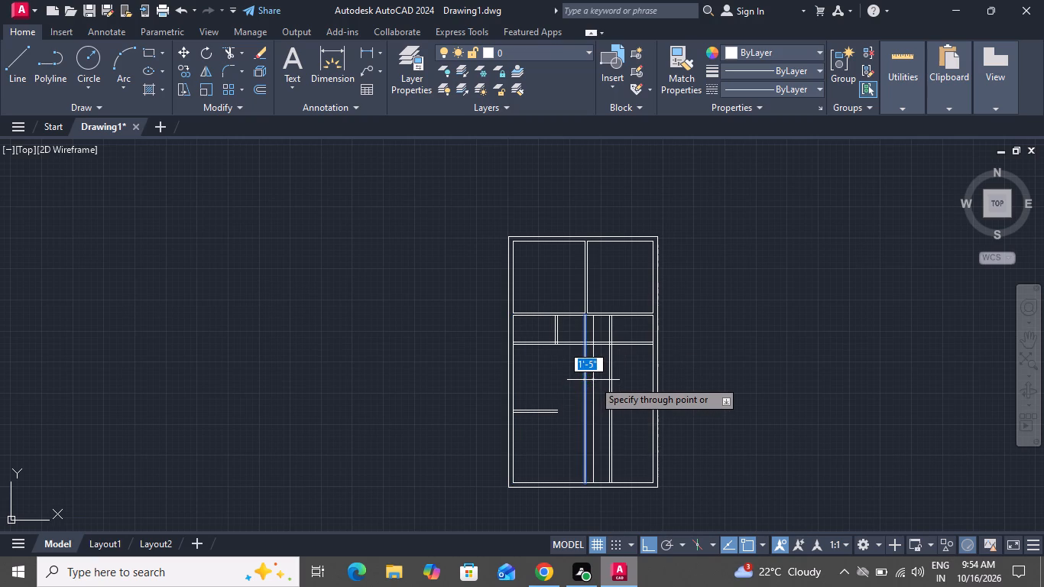
key(4)
text(.5)
key(shift+quotedbl)
key(Return)
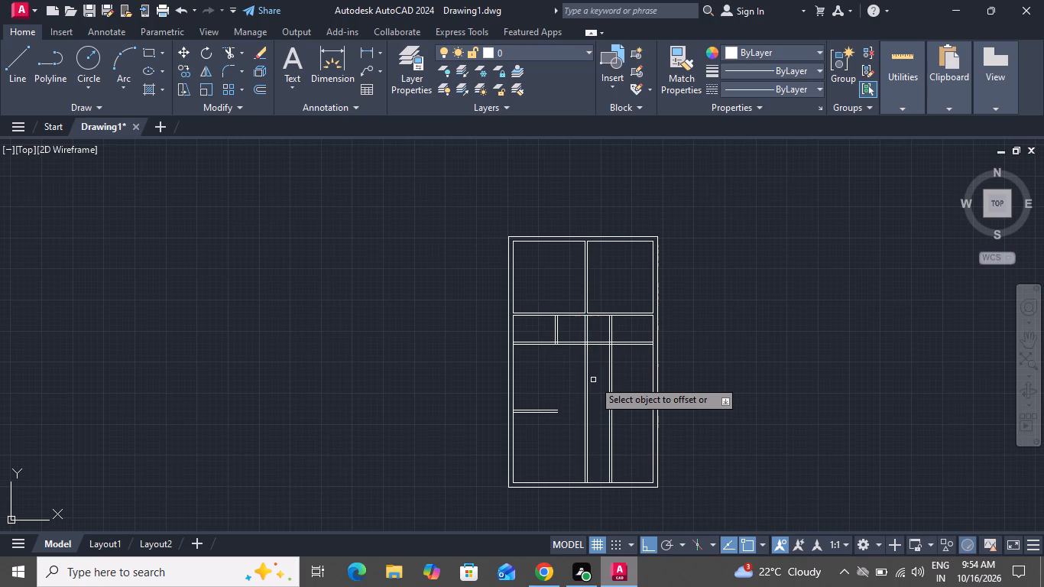
right_click(550, 431)
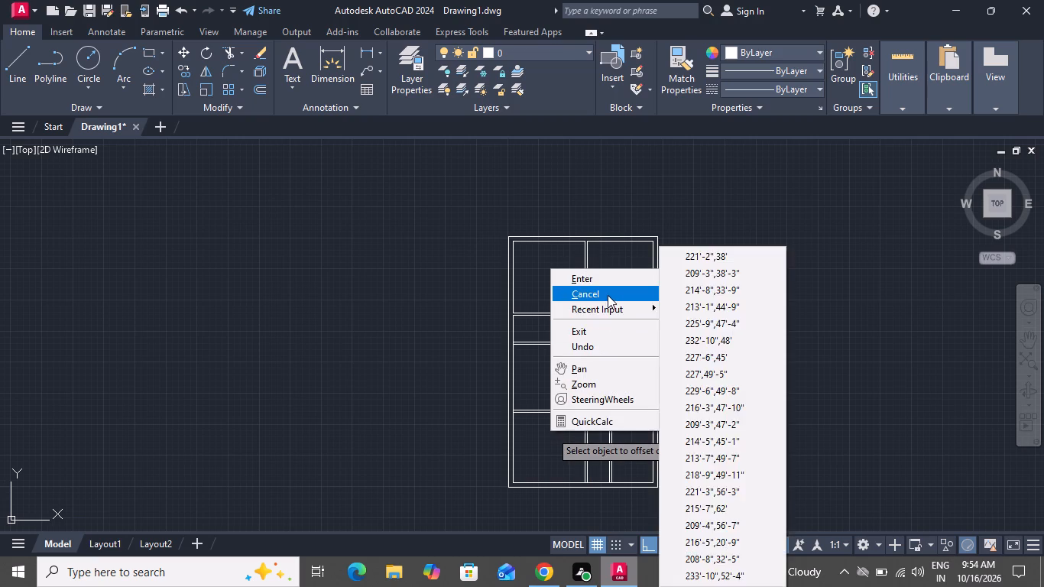
click(611, 294)
Extend both lines of the third horizontal partition across the new vertical partition to the right-hand vertical partition.
text(ex)
key(space)
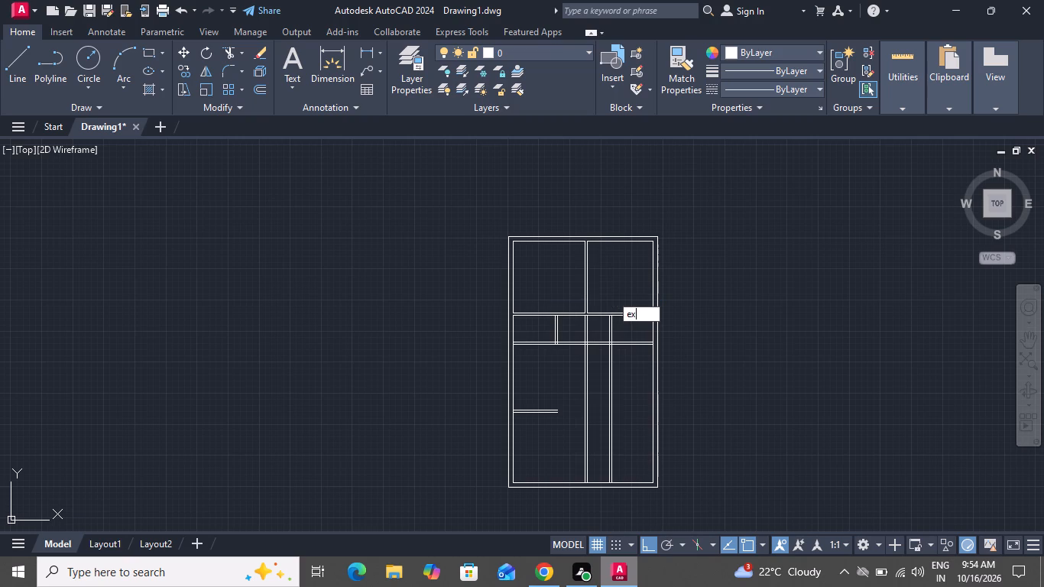
key(space)
scroll(559, 425, up, 3)
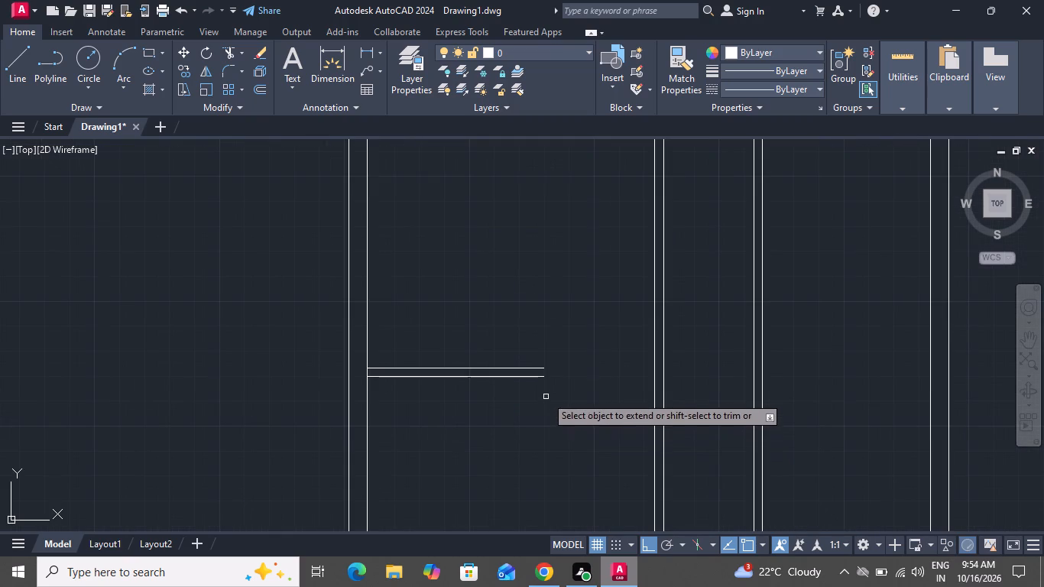
click(541, 377)
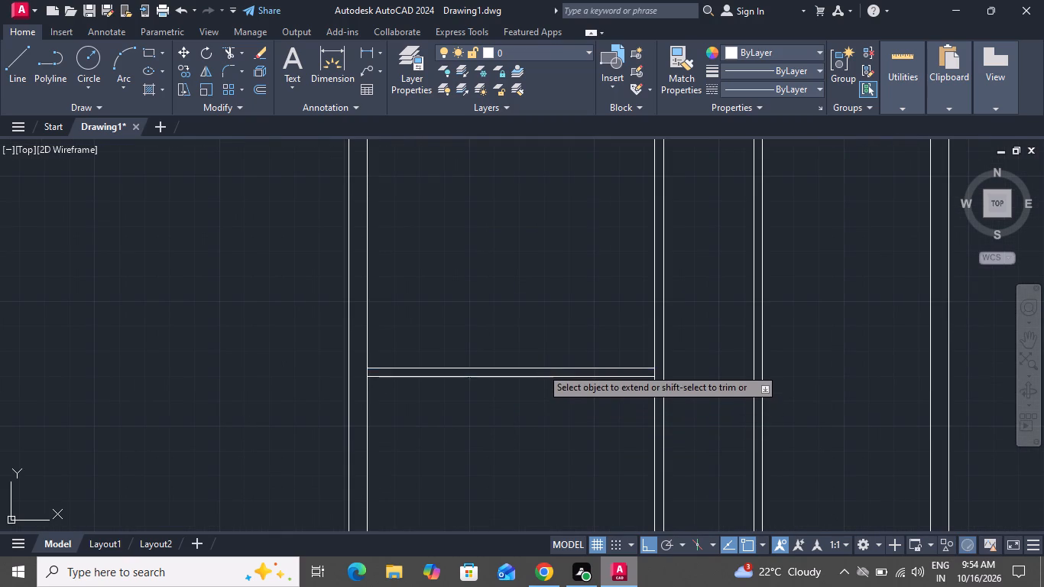
click(541, 368)
scroll(586, 441, down, 3)
scroll(588, 426, up, 3)
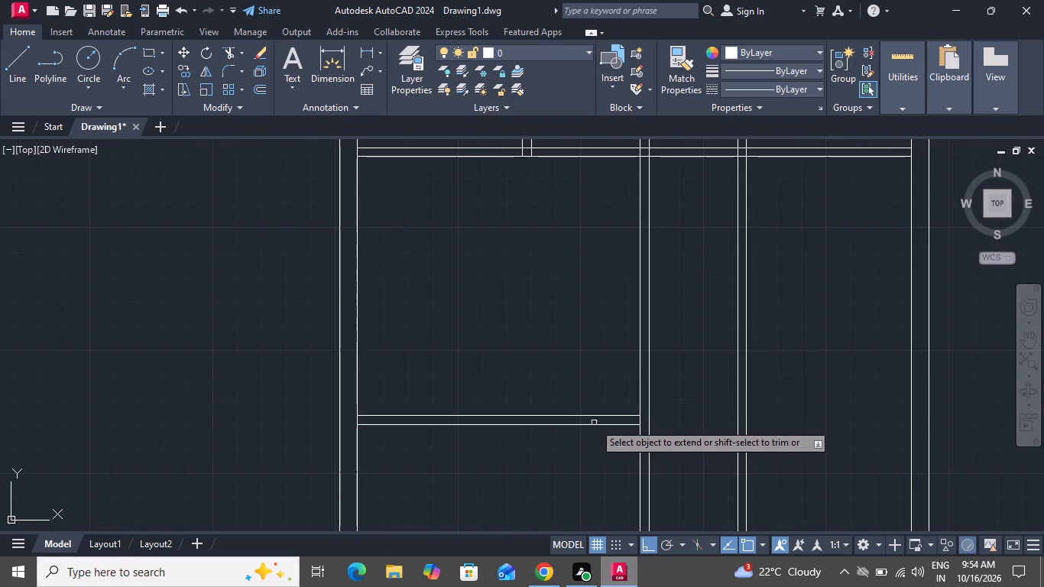
click(595, 423)
click(607, 445)
click(615, 396)
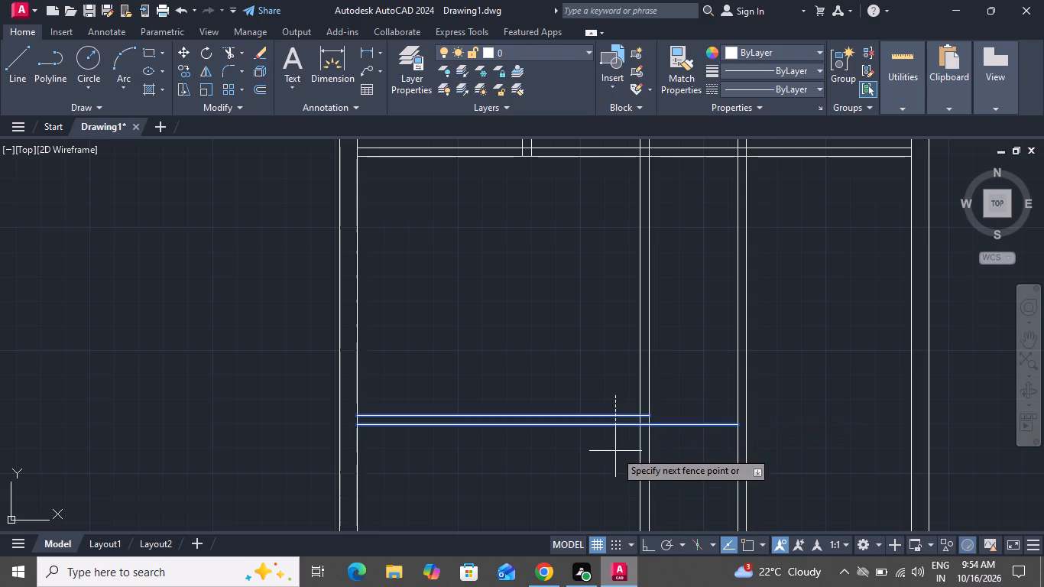
click(615, 451)
click(621, 415)
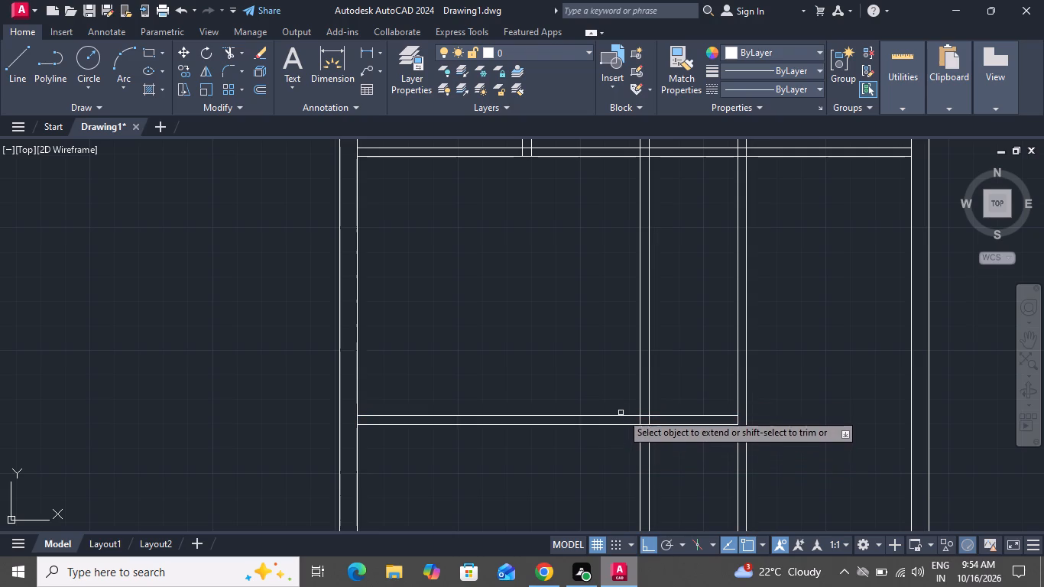
scroll(607, 450, up, 1)
right_click(607, 450)
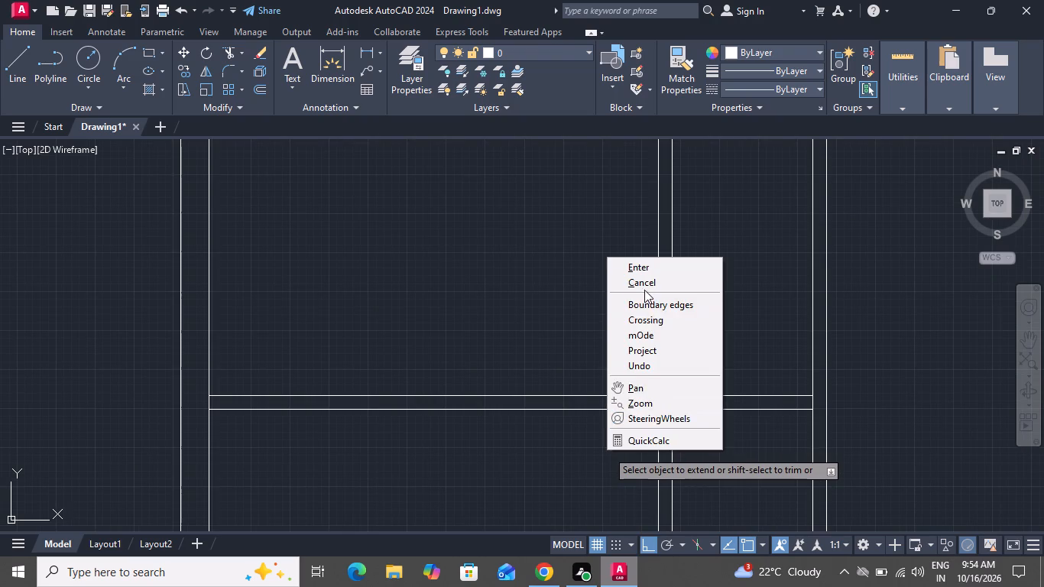
click(644, 288)
Trim both vertical partitions below the third horizontal partition, plus the excess horizontal and right-hand vertical lines beside the left middle room.
click(230, 50)
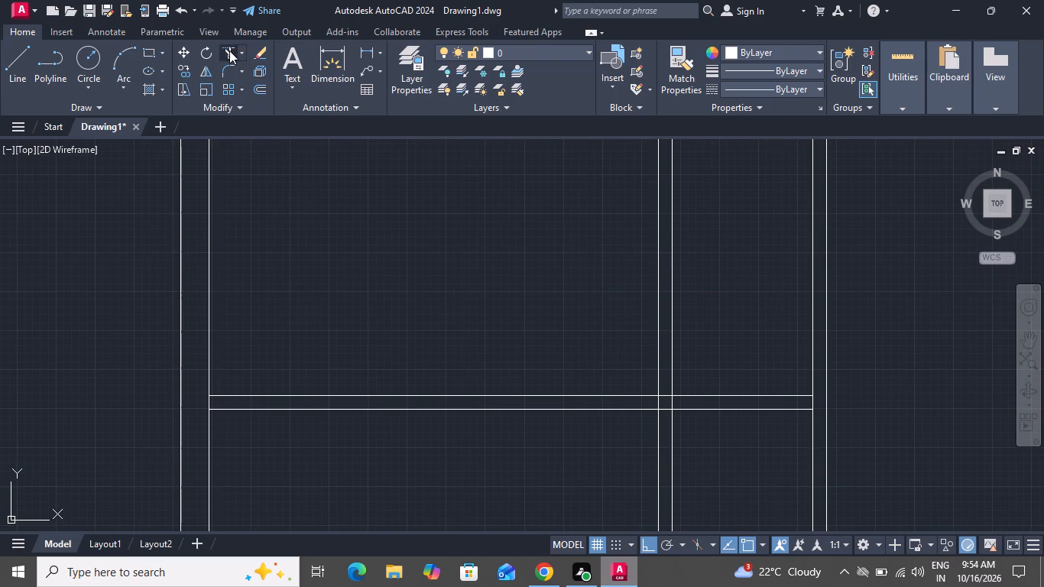
scroll(586, 480, down, 3)
click(578, 496)
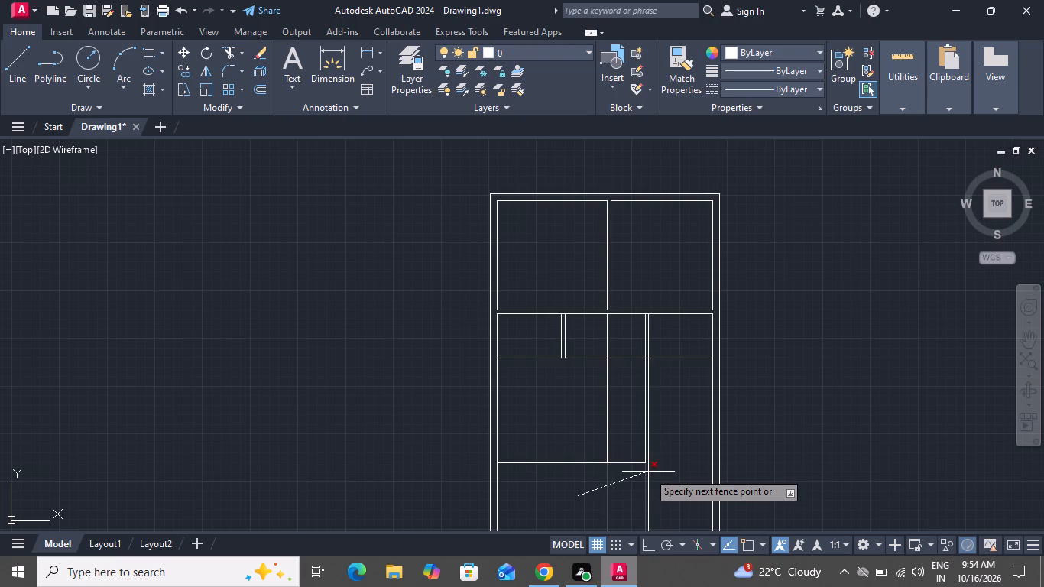
click(666, 471)
drag(624, 441, 627, 462)
click(632, 503)
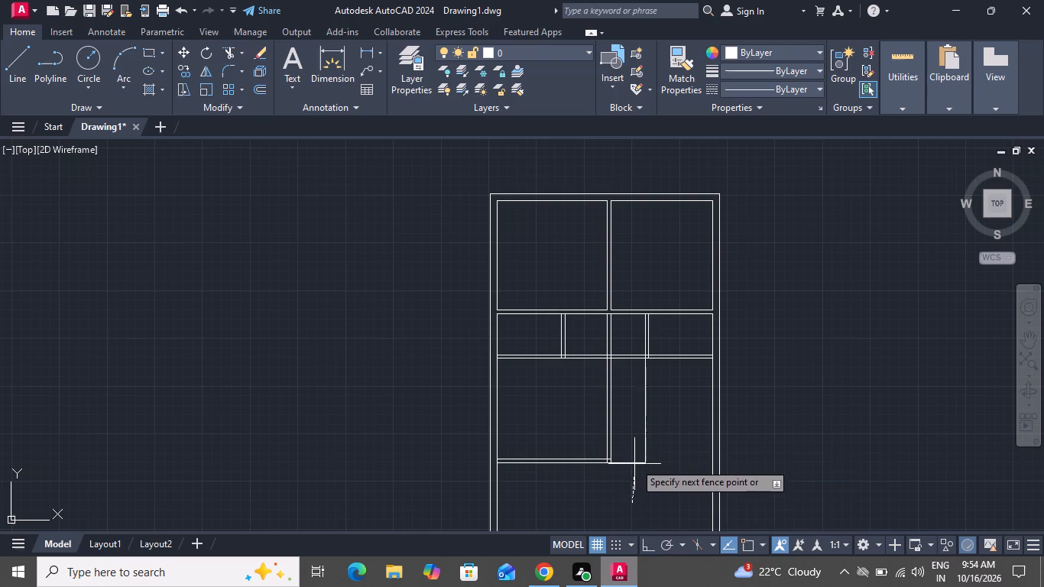
click(636, 421)
click(636, 415)
click(662, 404)
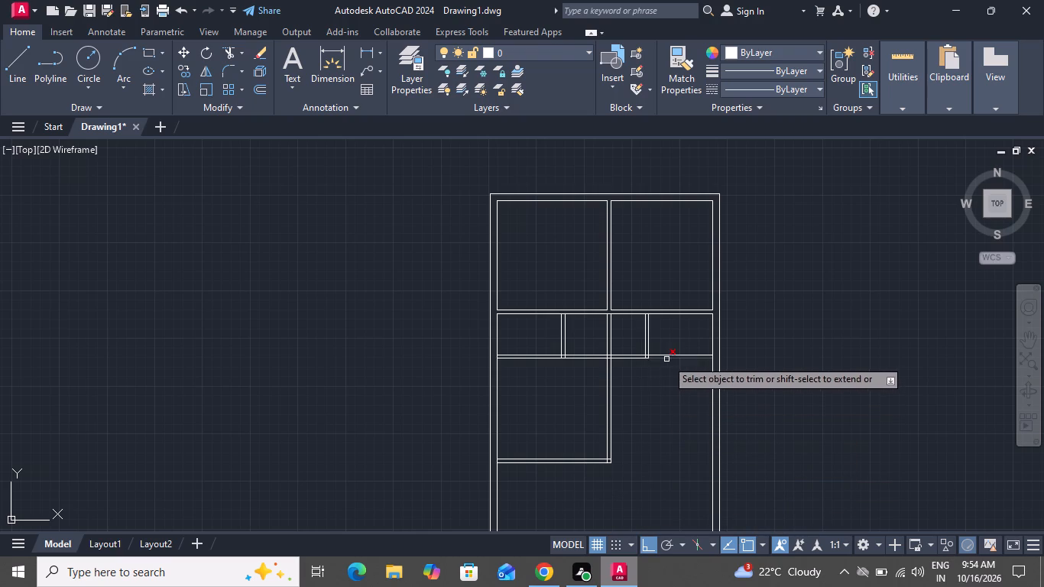
Trim the 12' partition's lines between the two small rooms and the second horizontal partition's lines across the passage opening.
click(631, 336)
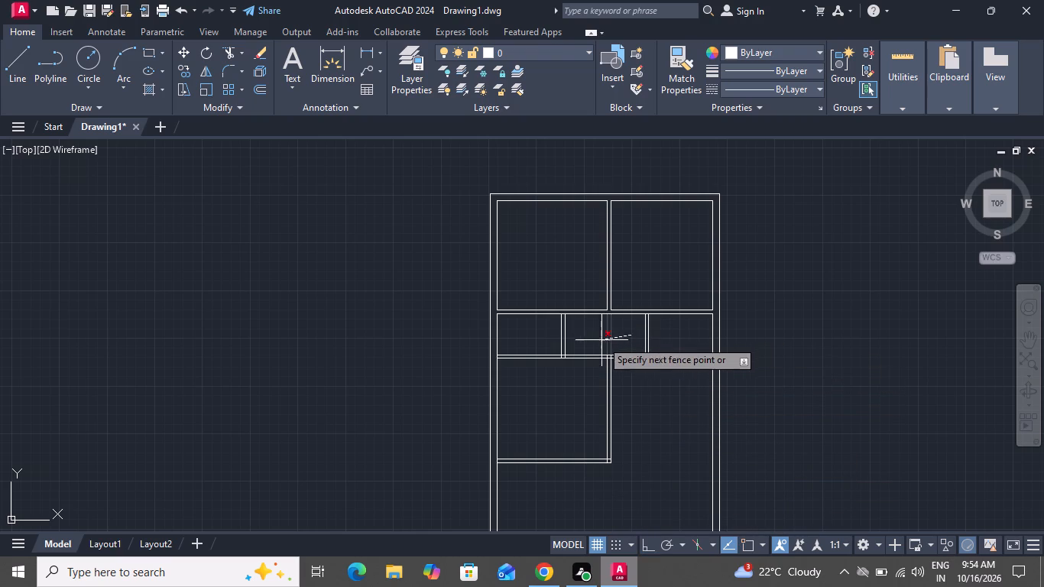
click(598, 343)
click(631, 338)
click(632, 404)
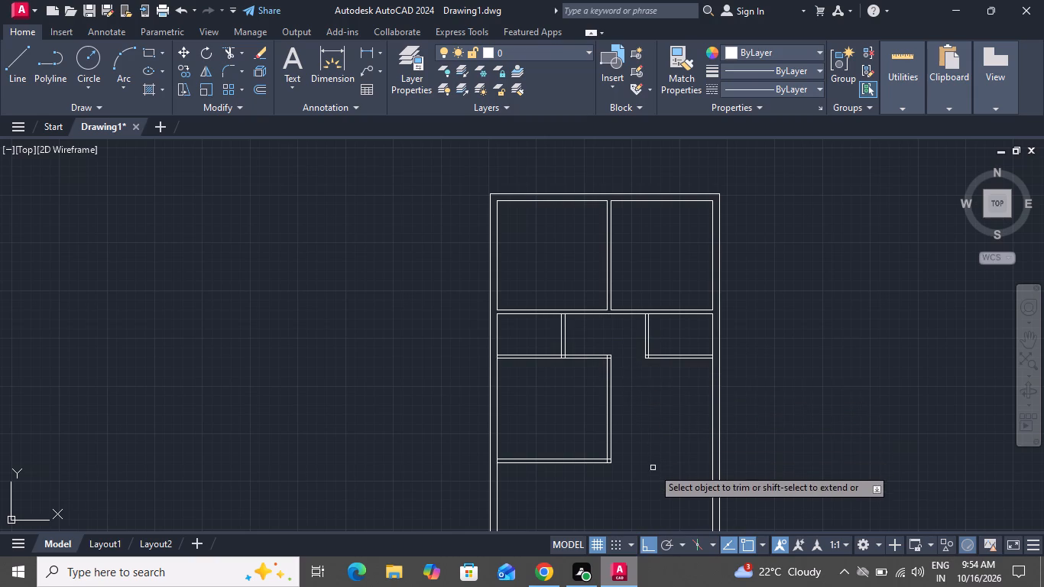
scroll(653, 468, down, 1)
scroll(610, 499, up, 2)
right_click(611, 471)
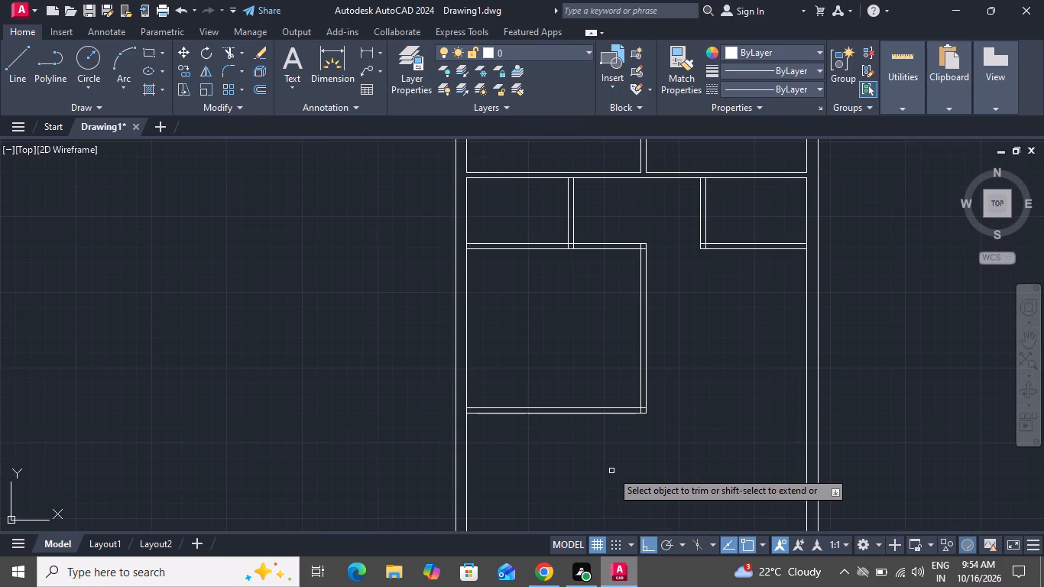
click(655, 289)
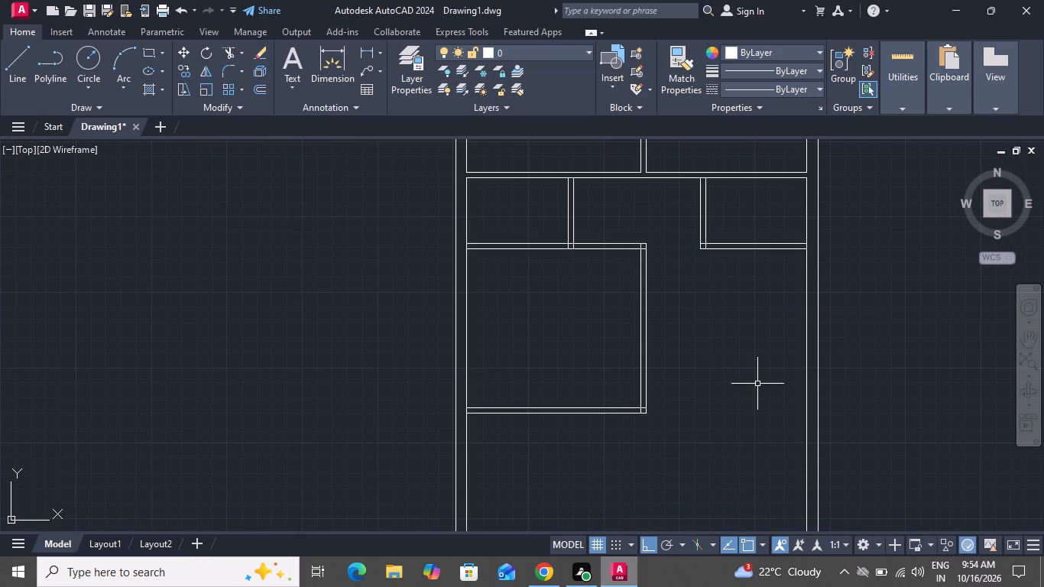
Offset the left middle room's bottom partition line 7' downward as a fourth horizontal partition line.
text(o t)
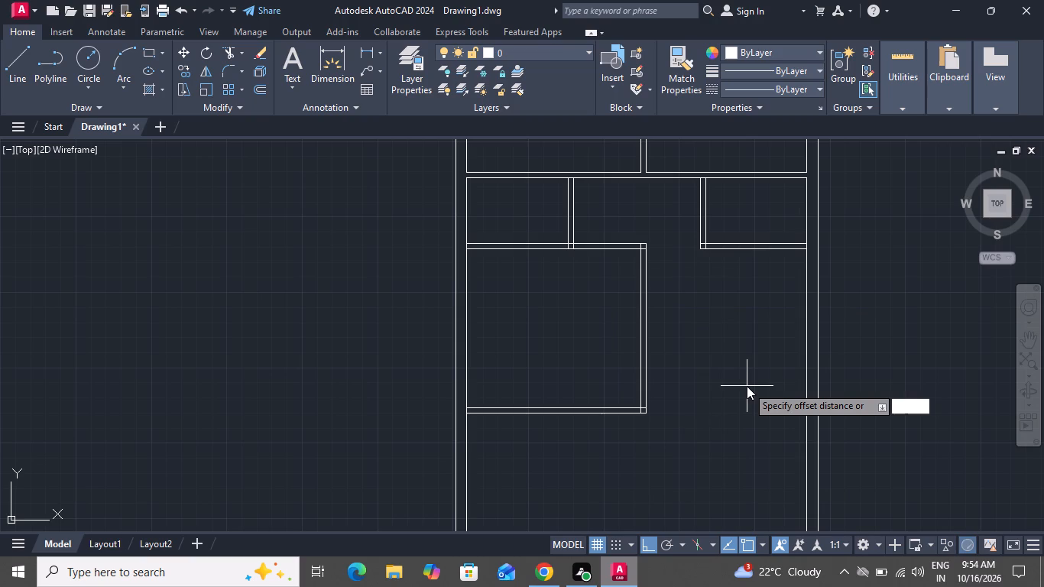
key(space)
scroll(718, 390, down, 2)
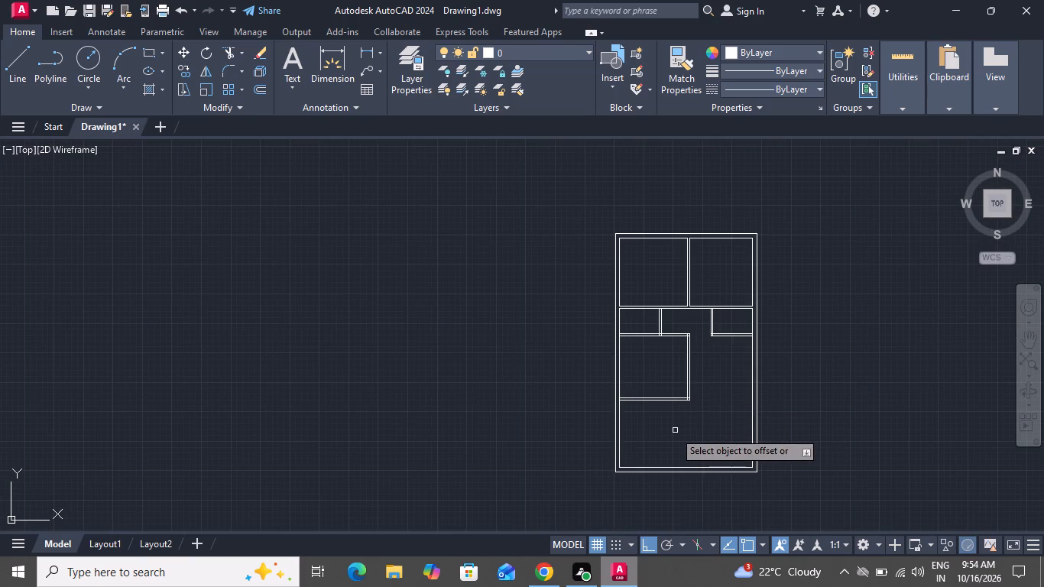
scroll(640, 421, up, 2)
click(644, 372)
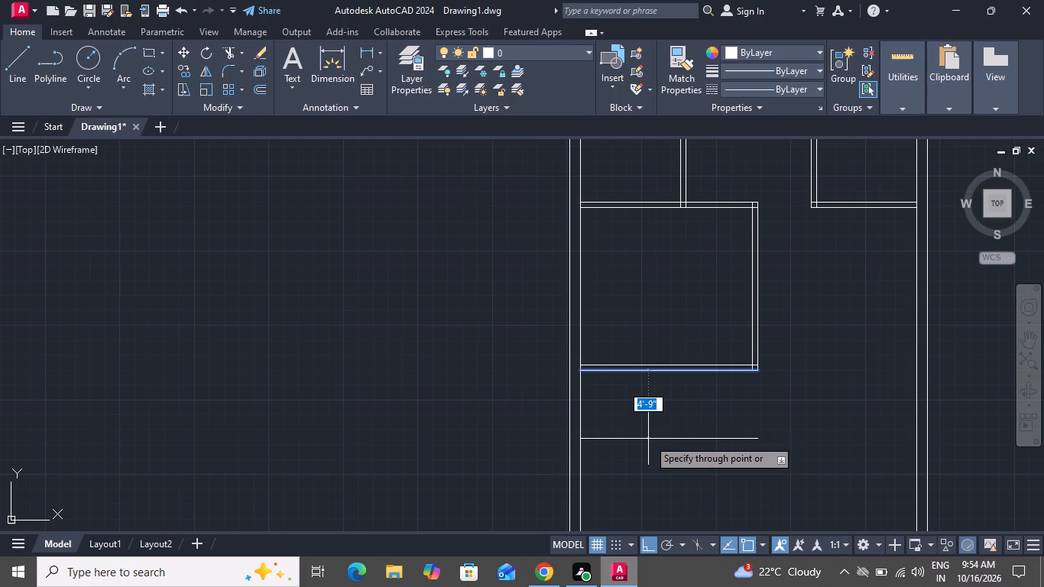
key(7)
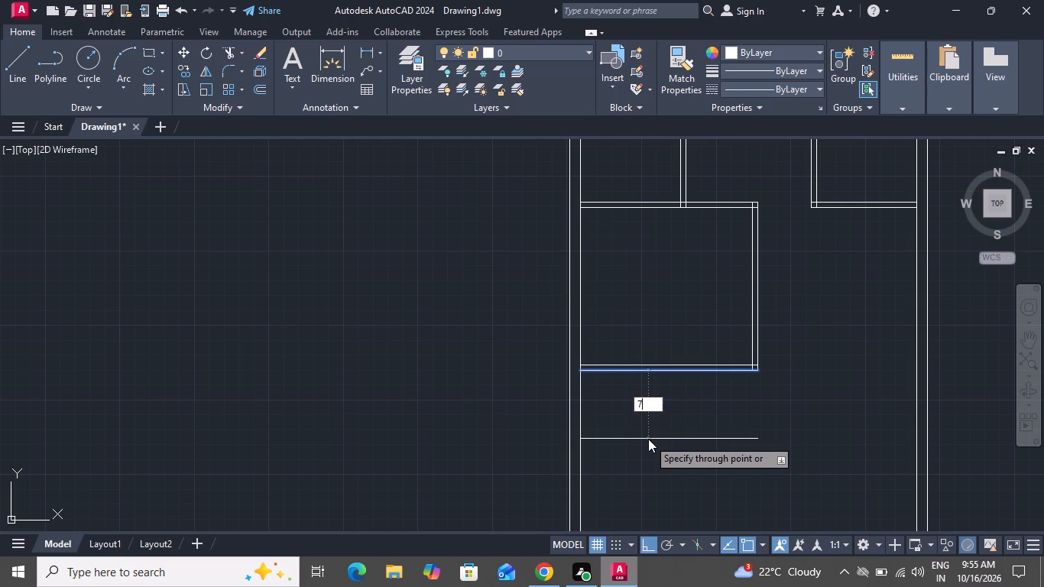
key(apostrophe)
key(Return)
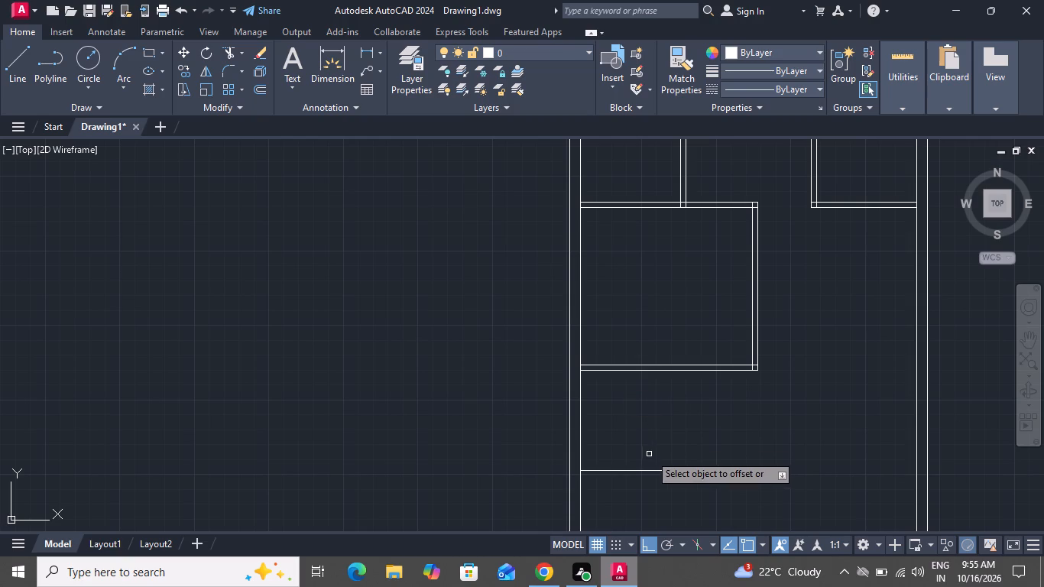
Offset the fourth horizontal partition line 4.5" downward to give it wall thickness.
click(650, 469)
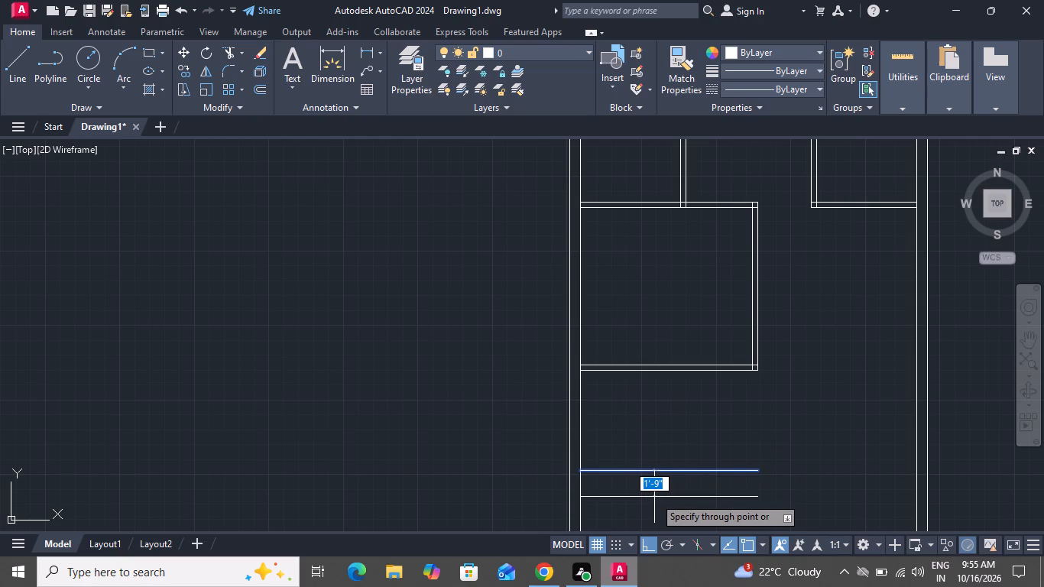
key(4)
text(.5)
key(shift+quotedbl)
key(Return)
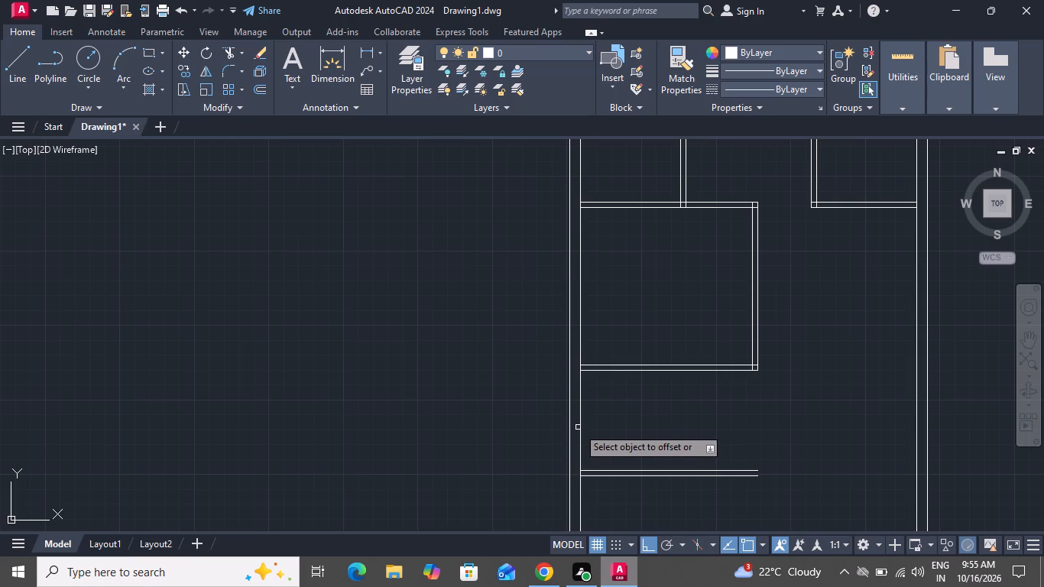
Offset the left wall's inner line 12' to the right as a vertical partition line for the lower room.
click(580, 425)
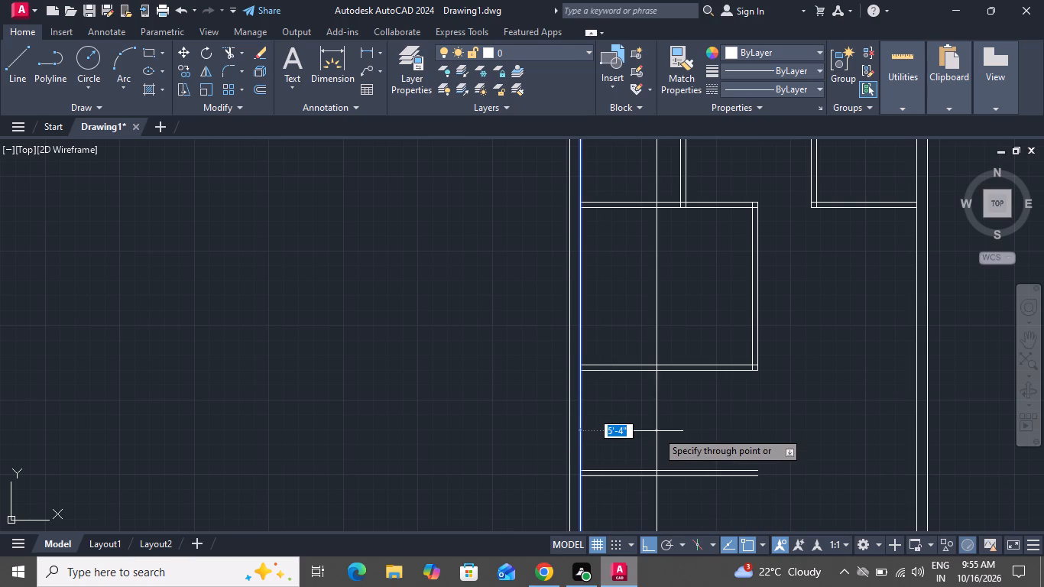
text(12)
key(apostrophe)
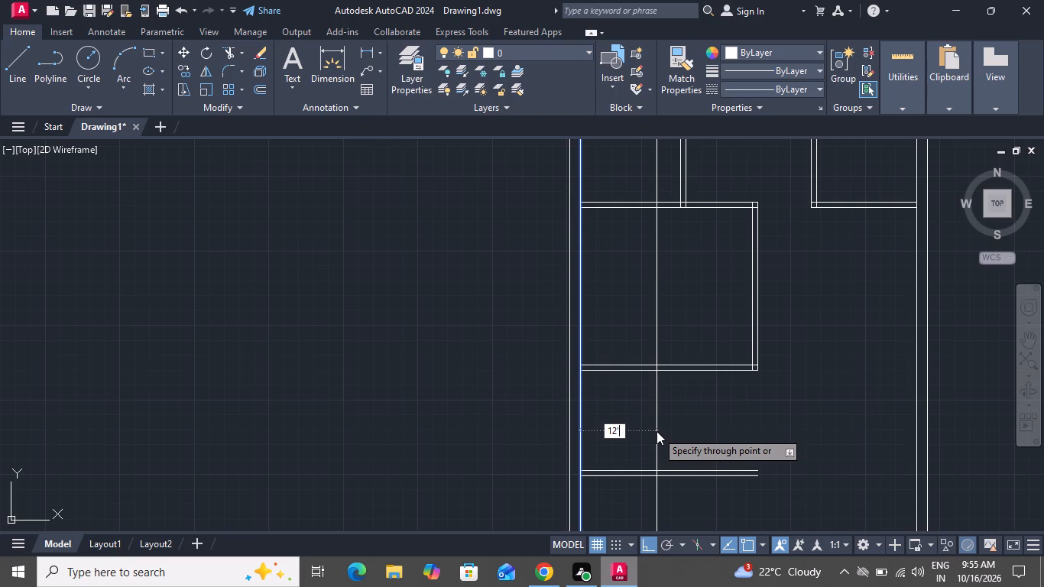
key(Return)
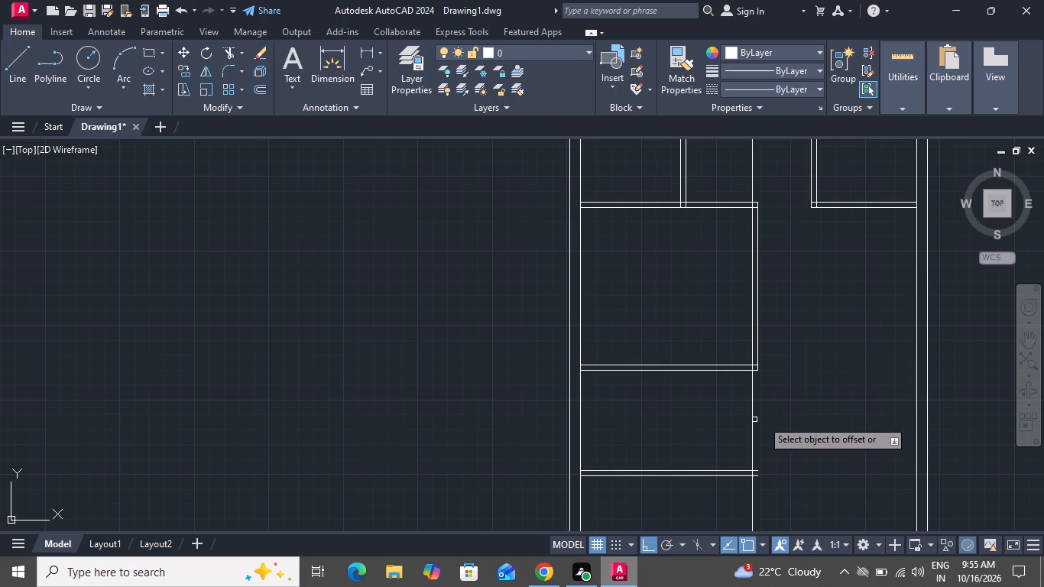
Offset the lower room's vertical partition line 4.5" to the right to give it wall thickness.
click(750, 422)
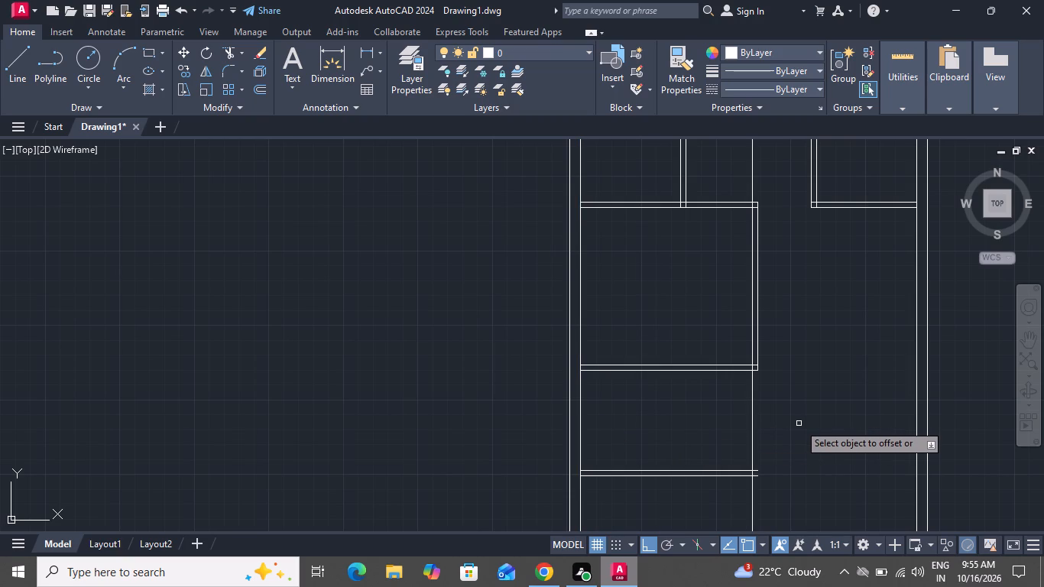
click(754, 405)
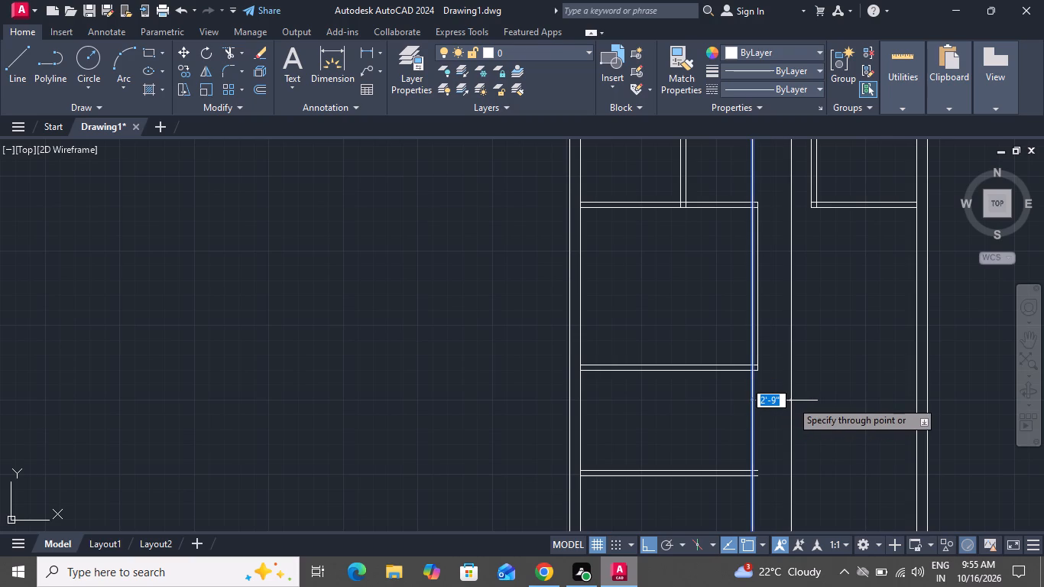
key(4)
text(.5)
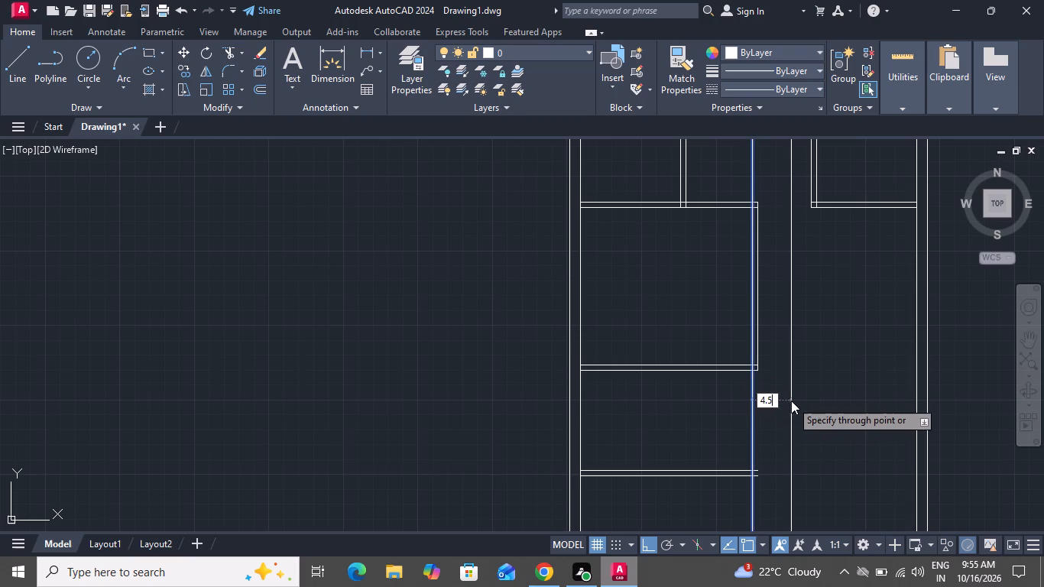
key(shift+quotedbl)
key(Return)
scroll(784, 365, down, 1)
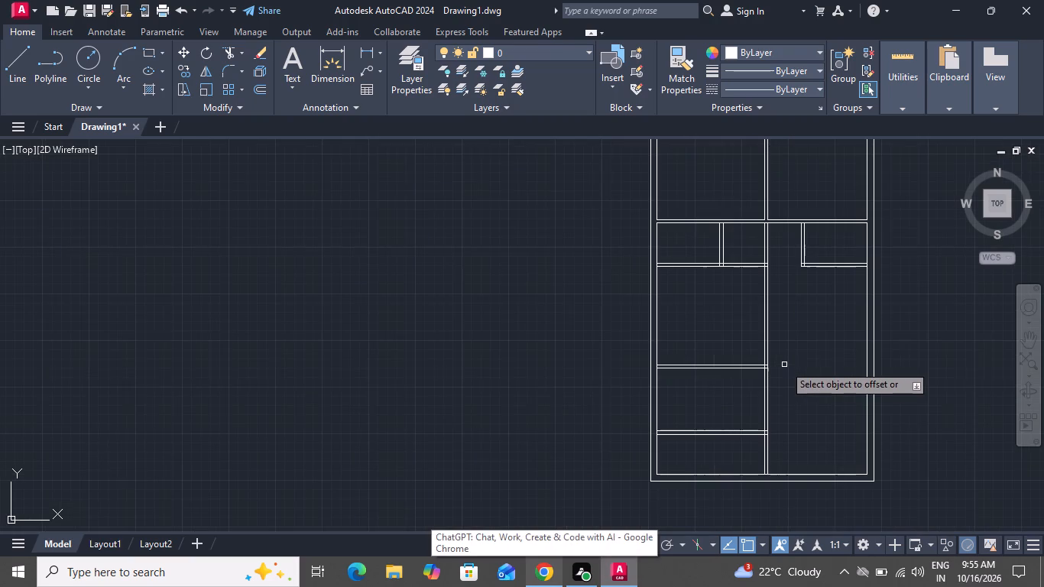
scroll(785, 369, down, 1)
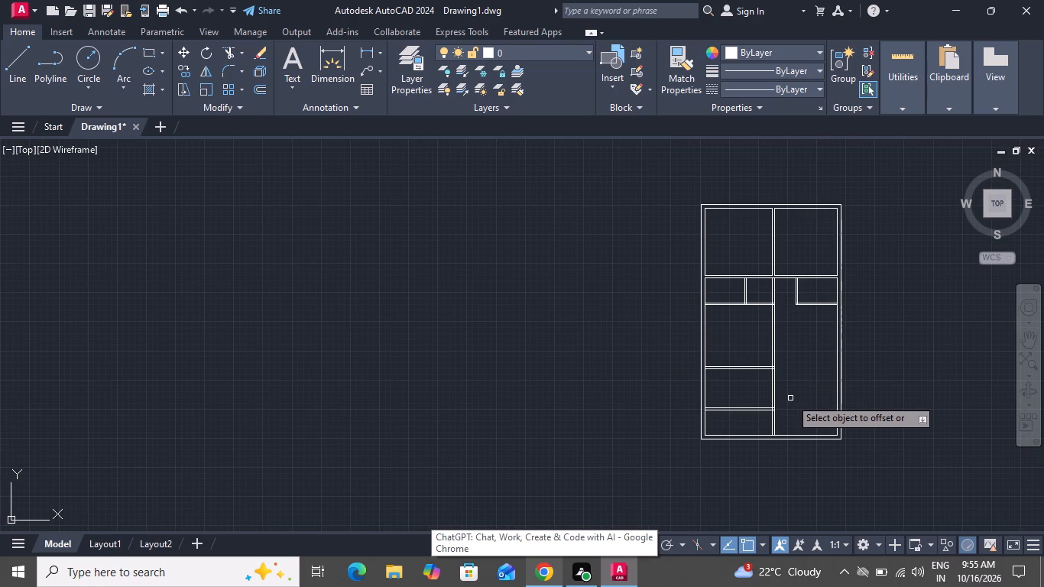
right_click(790, 398)
click(840, 258)
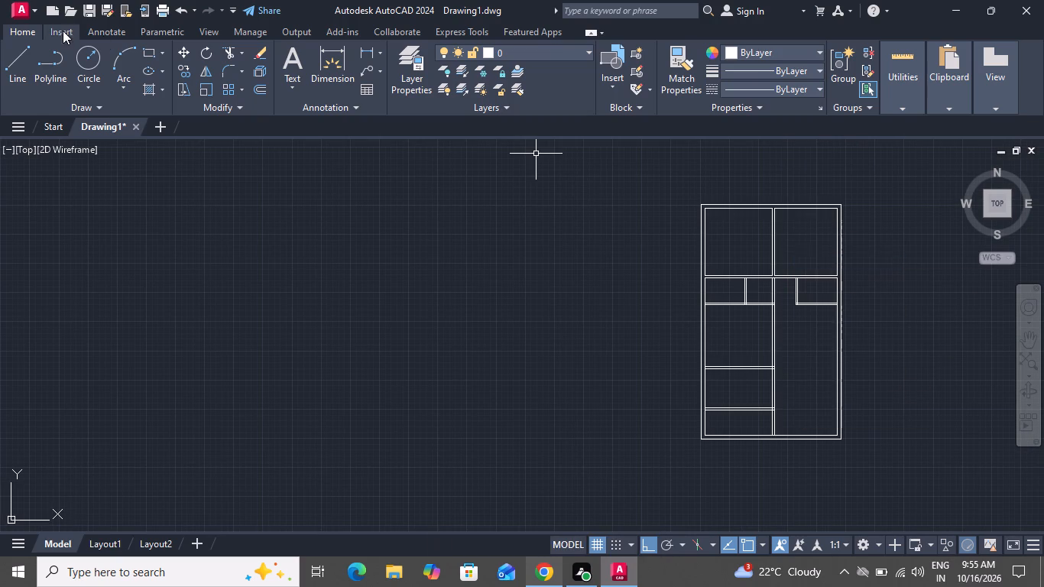
Trim the new vertical partition's lines below the fourth horizontal partition and between the first and second horizontal partitions.
click(222, 52)
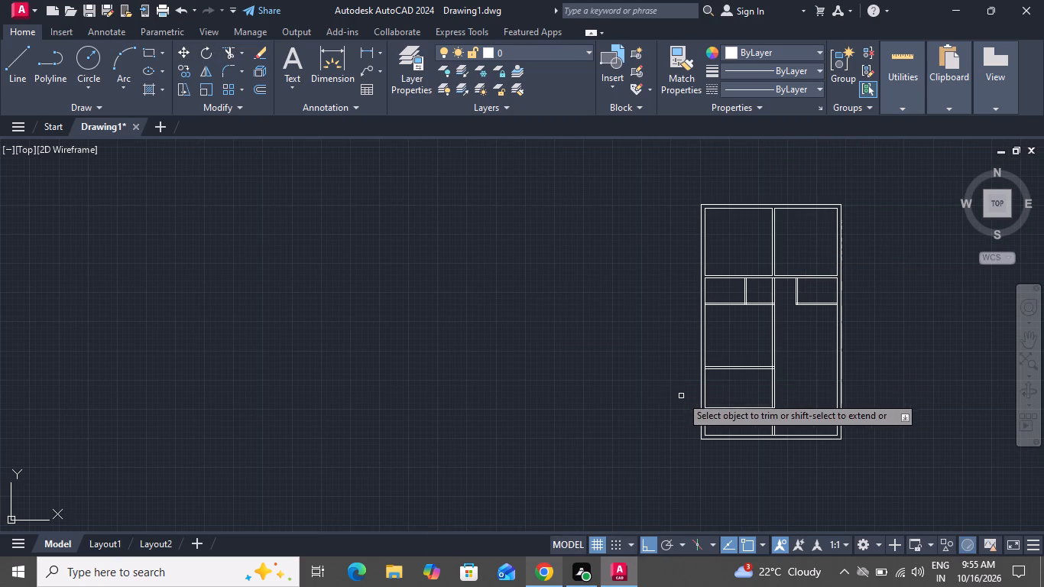
scroll(721, 413, up, 2)
drag(772, 436, 782, 433)
click(902, 417)
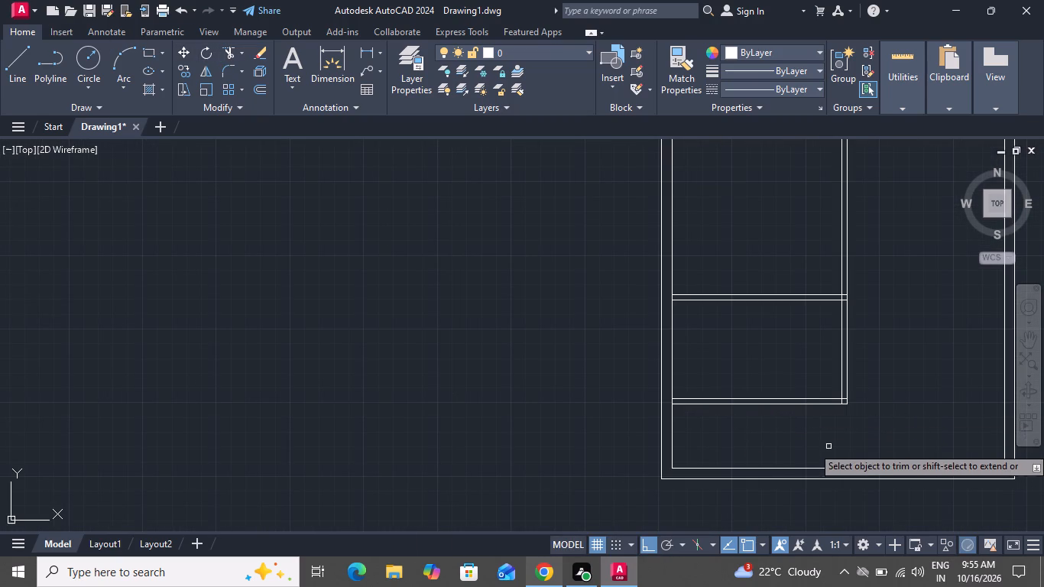
scroll(774, 465, down, 1)
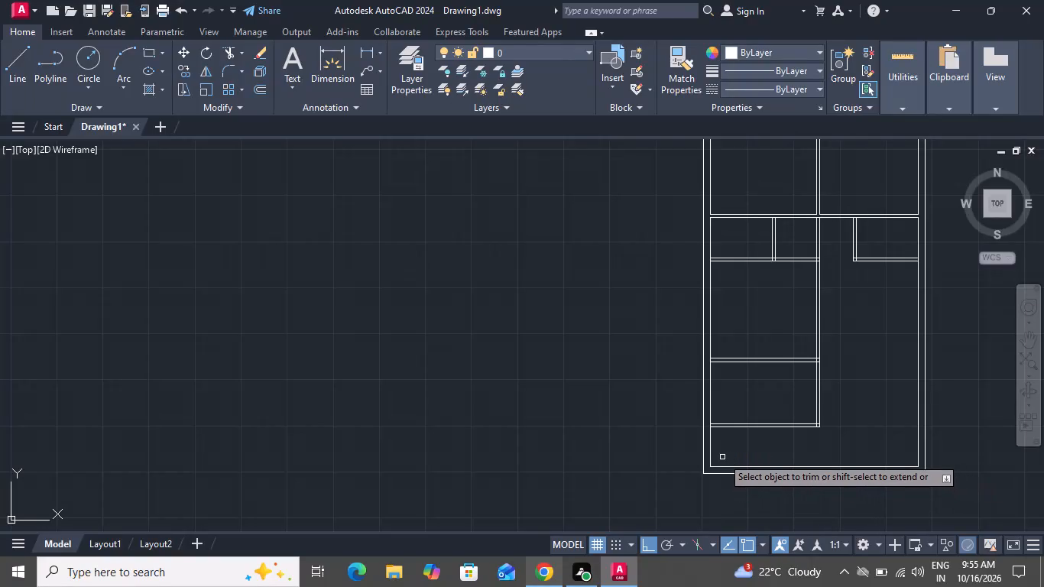
scroll(722, 457, down, 1)
scroll(722, 457, up, 1)
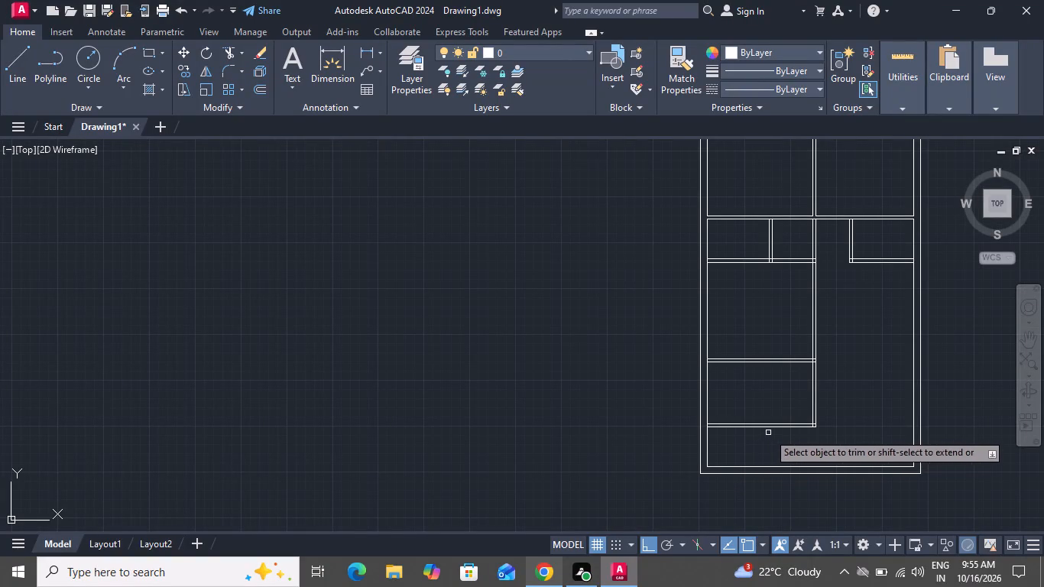
click(802, 244)
click(823, 238)
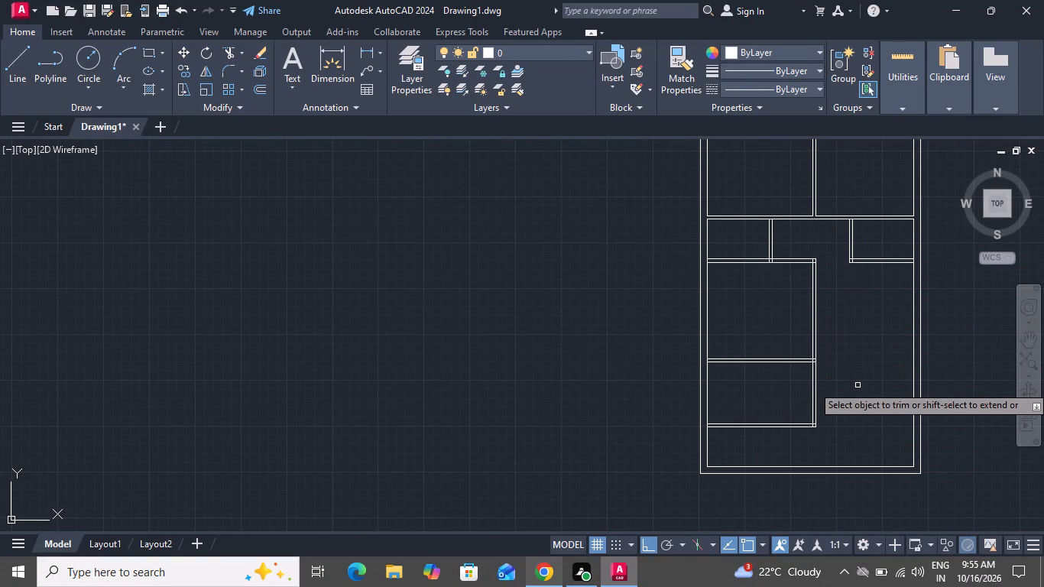
Trim the first horizontal partition's lower line across its junctions with the two small rooms' vertical partitions.
scroll(858, 385, down, 1)
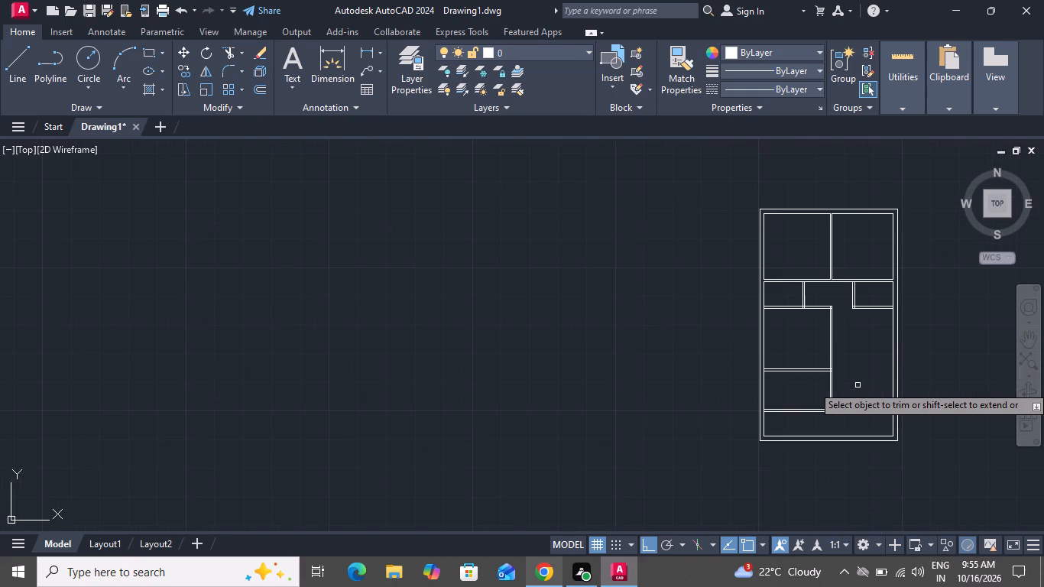
scroll(813, 278, up, 3)
scroll(746, 300, up, 3)
click(777, 254)
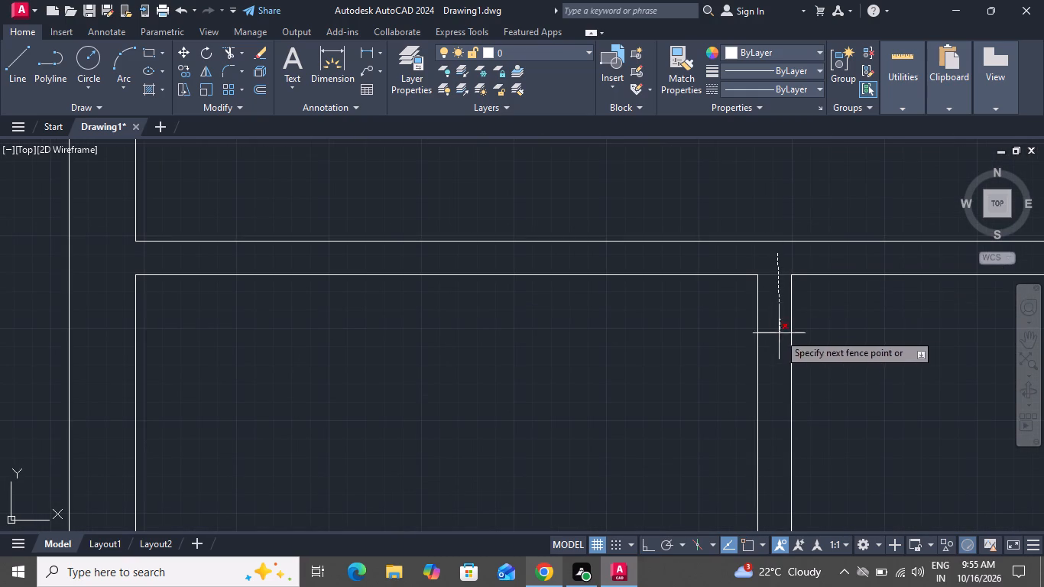
click(778, 336)
scroll(776, 336, down, 2)
scroll(737, 284, down, 2)
scroll(880, 301, up, 3)
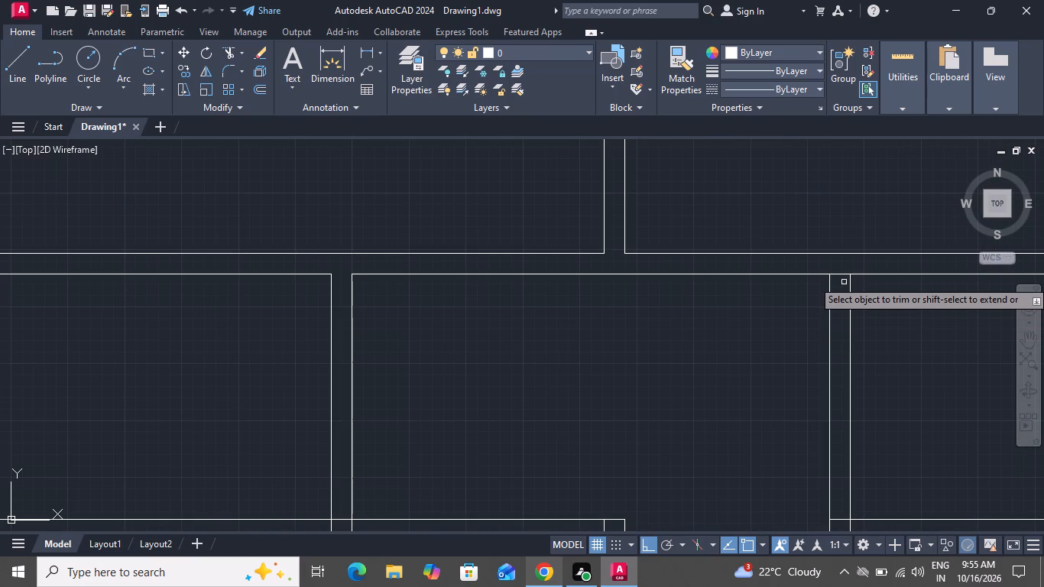
click(841, 272)
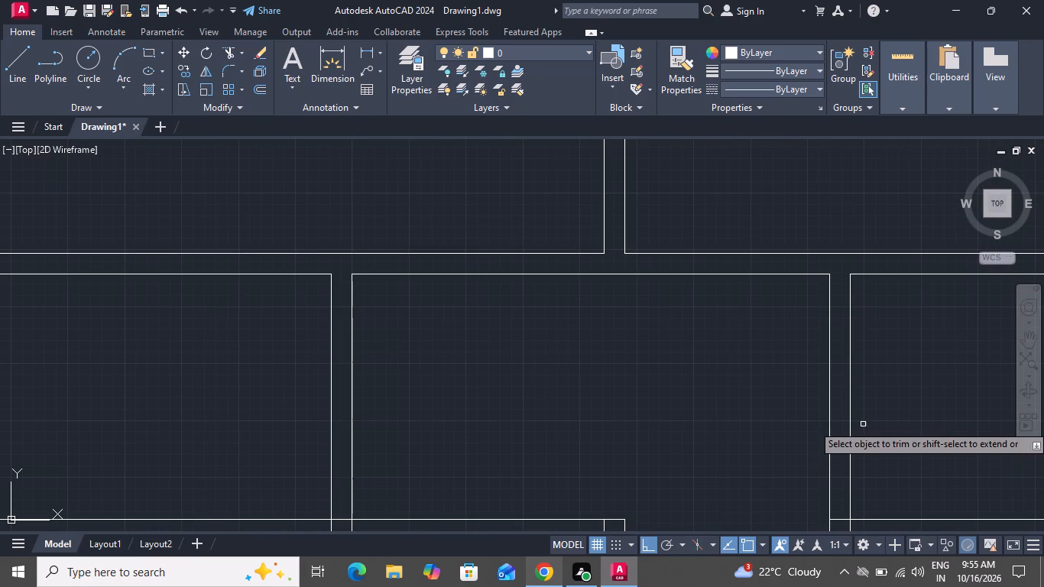
Trim the overlapping line ends inside the wall at the right small room's lower-left corner.
scroll(861, 396, down, 2)
scroll(862, 425, up, 3)
scroll(862, 403, down, 1)
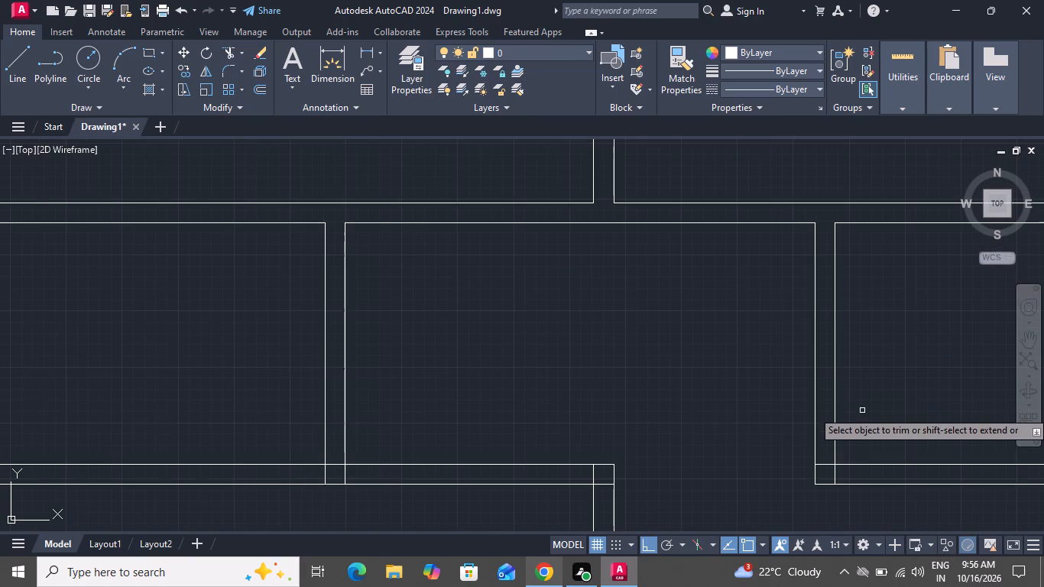
scroll(863, 460, up, 1)
click(832, 479)
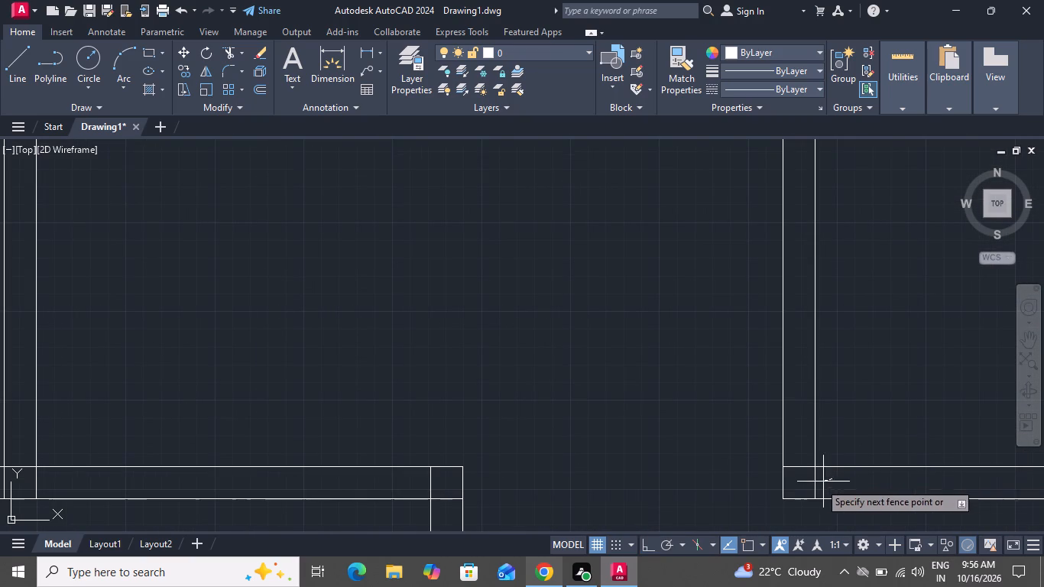
double_click(802, 485)
click(799, 441)
Trim the overlapping line ends inside the wall at the left middle room's upper-right corner.
scroll(790, 346, down, 2)
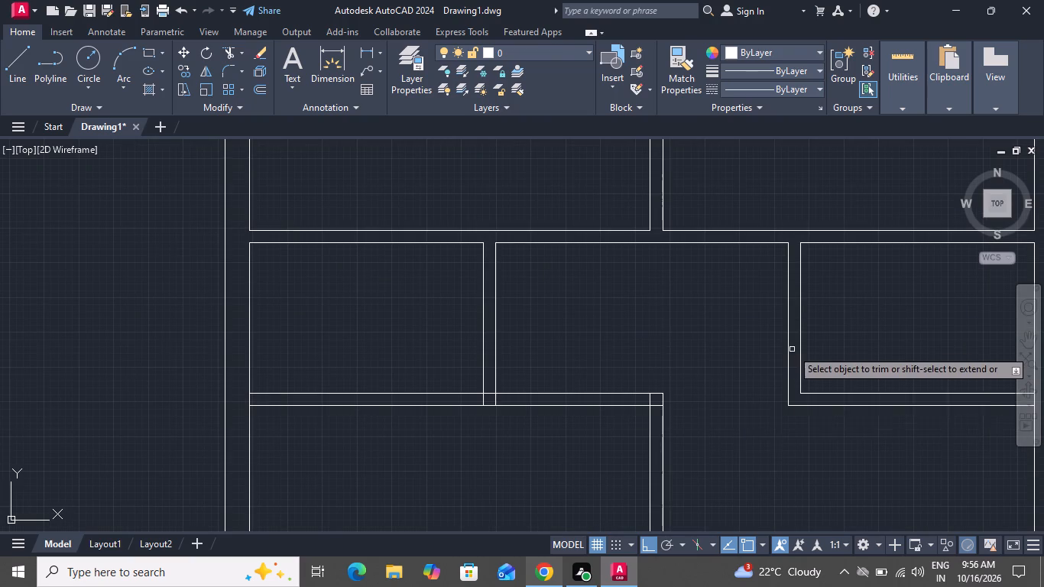
scroll(636, 404, up, 3)
click(634, 388)
click(693, 388)
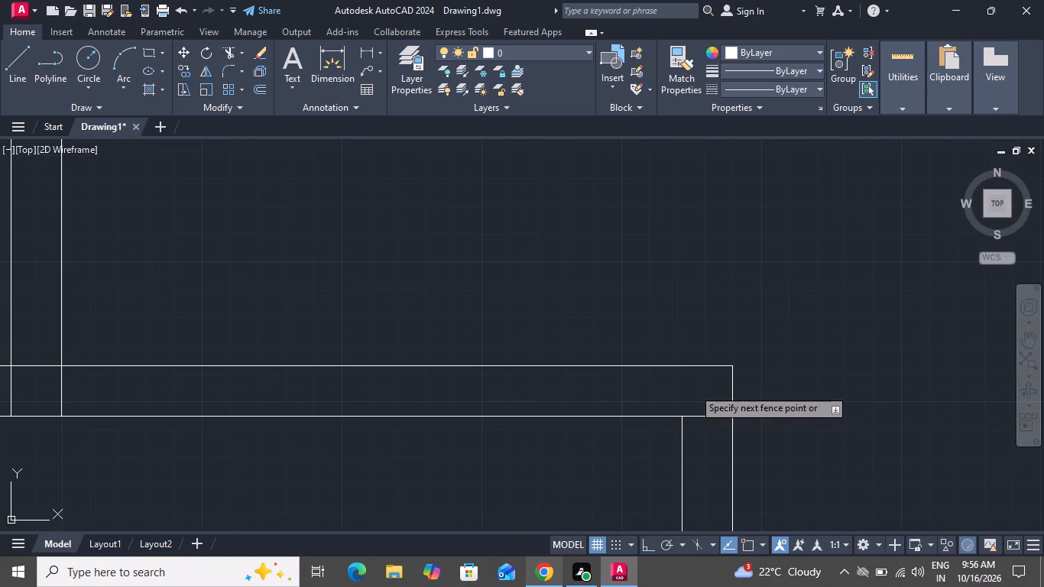
click(698, 389)
click(708, 434)
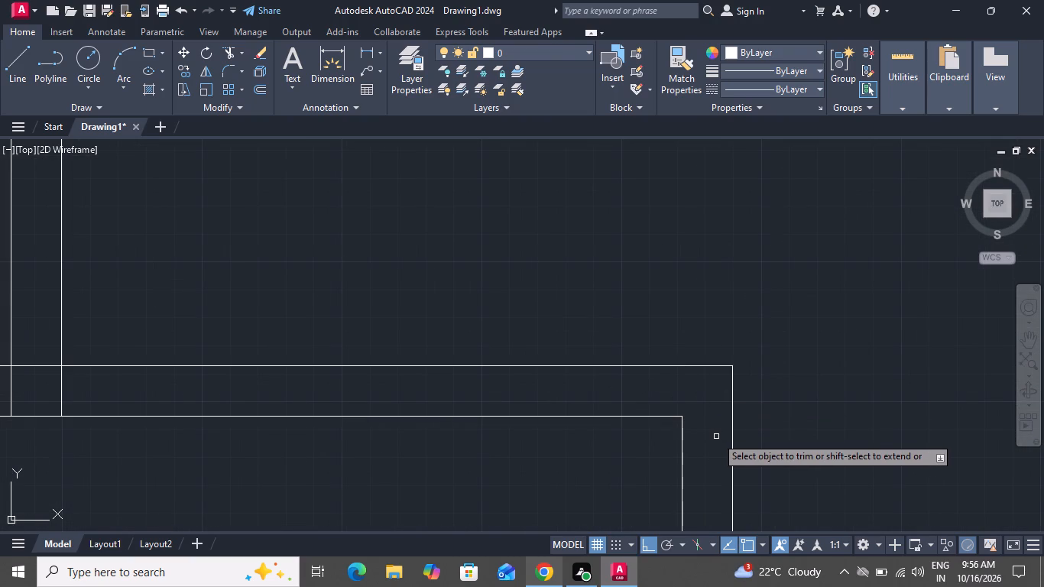
Trim the crossing lines where the left small room's vertical partition meets the second horizontal partition.
scroll(716, 436, down, 2)
scroll(563, 426, down, 1)
scroll(493, 424, up, 2)
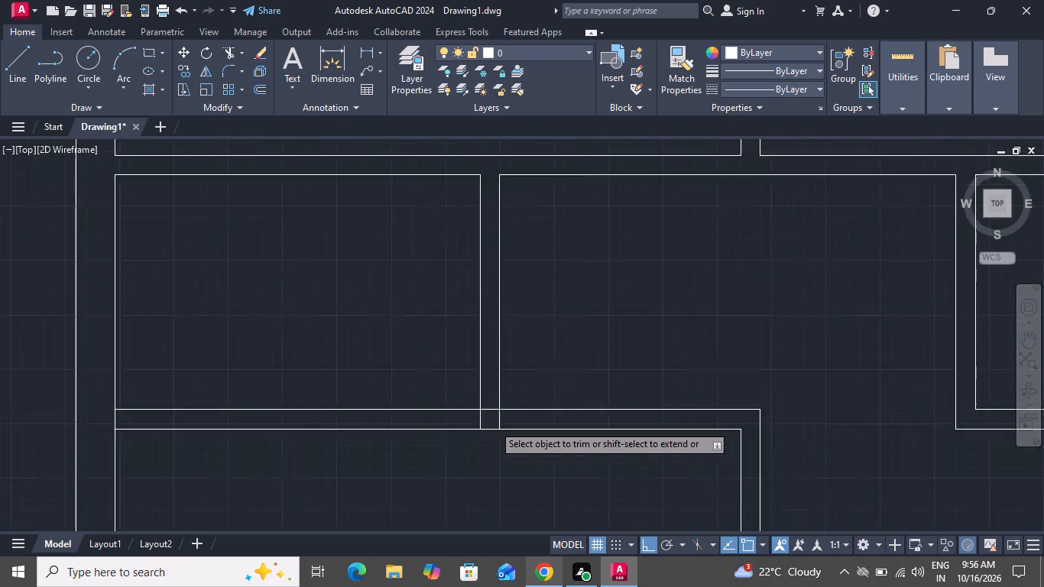
scroll(493, 424, up, 1)
click(425, 405)
click(527, 407)
drag(480, 408, 480, 401)
click(484, 328)
Trim the overlapping line ends at the lower-right corner of the 12' by 7' room's partition walls.
scroll(563, 341, down, 4)
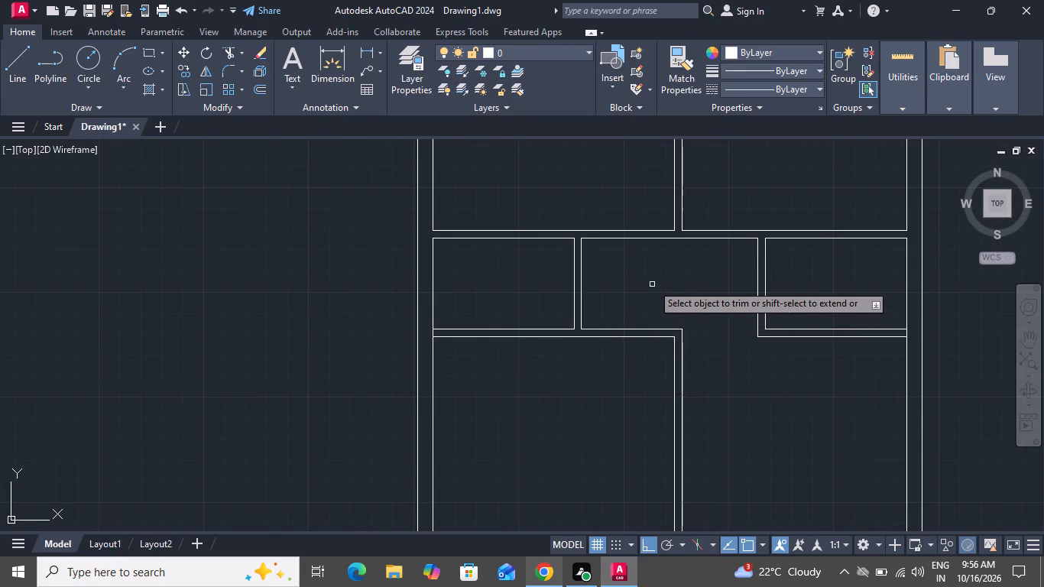
scroll(652, 284, down, 2)
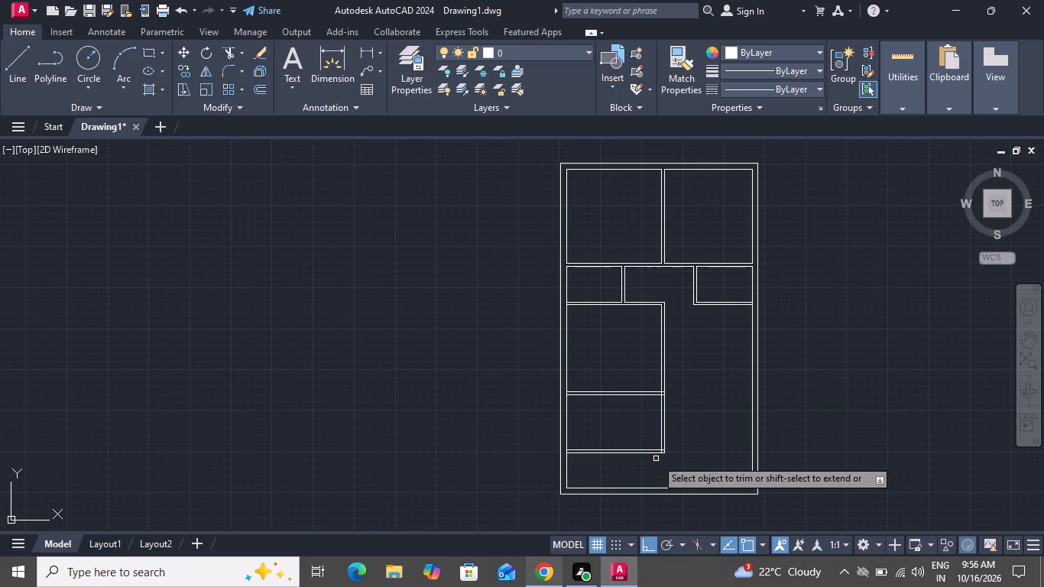
scroll(660, 459, up, 5)
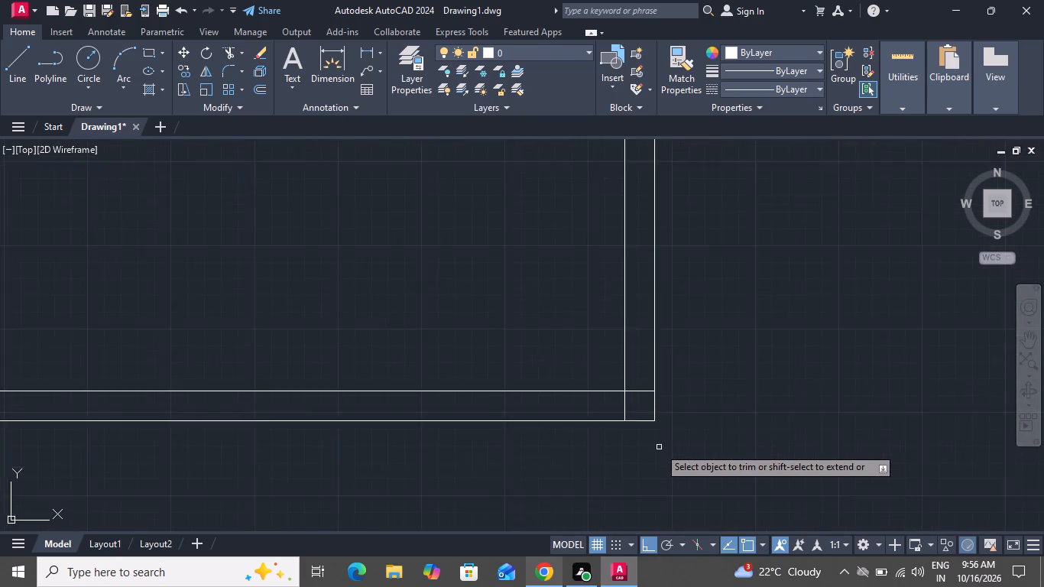
scroll(658, 446, up, 2)
click(610, 270)
double_click(601, 345)
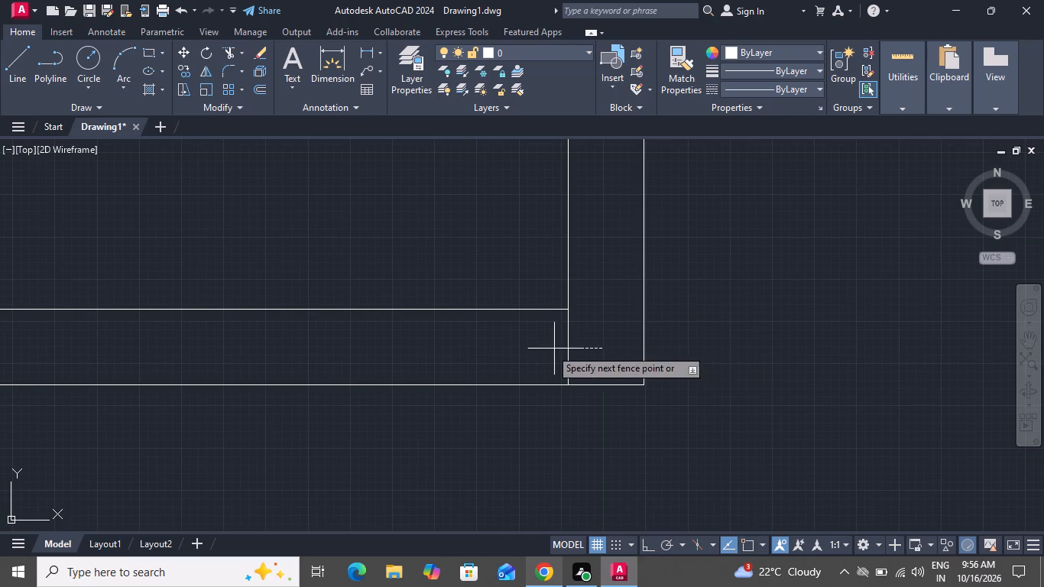
click(514, 356)
Trim the left wall's inner line across the ends of the fourth and third horizontal partitions.
scroll(598, 443, up, 1)
scroll(598, 443, down, 2)
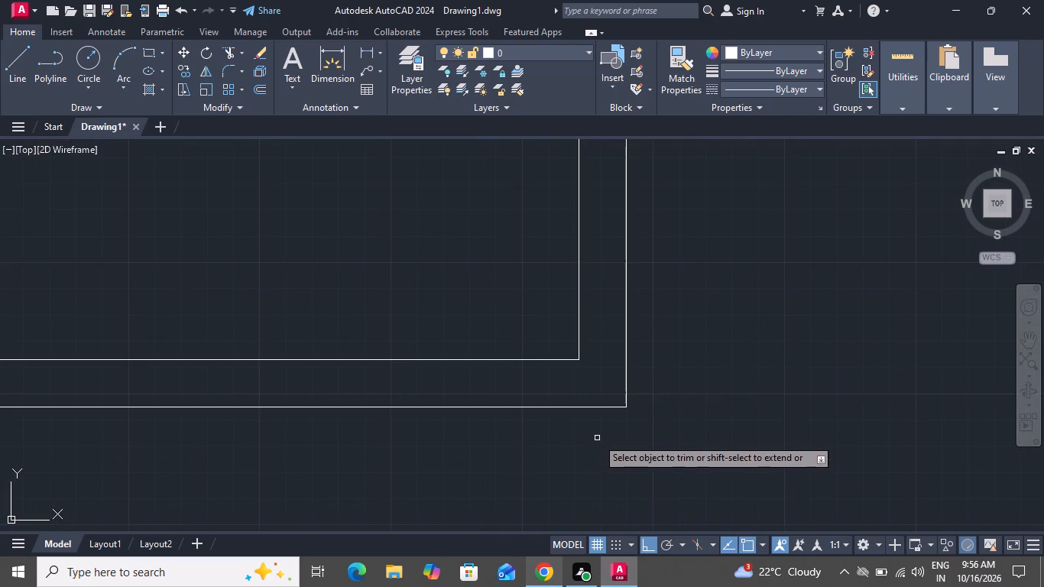
scroll(597, 438, down, 3)
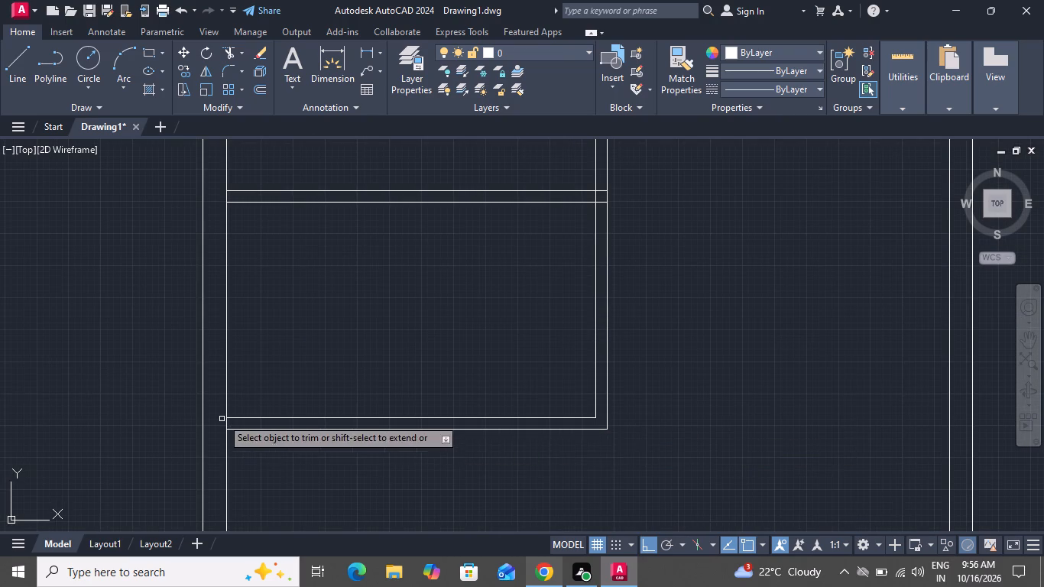
scroll(219, 416, up, 3)
click(221, 434)
click(277, 436)
scroll(332, 439, down, 3)
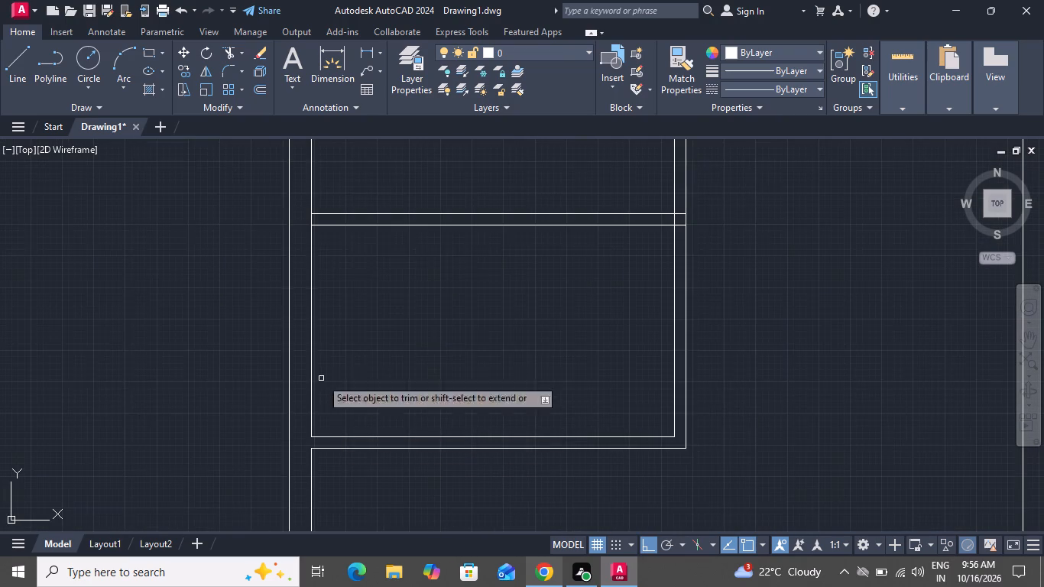
scroll(306, 219, up, 3)
click(308, 219)
click(380, 225)
Trim the left wall's inner line across the end of the second horizontal partition.
scroll(386, 375, down, 5)
scroll(378, 200, up, 1)
scroll(378, 200, down, 1)
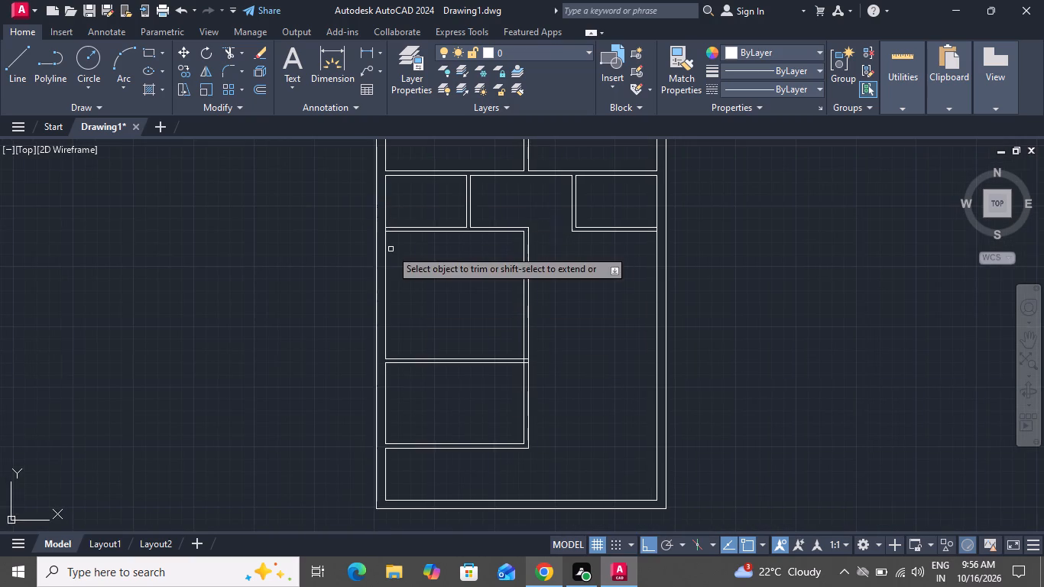
scroll(391, 247, up, 6)
click(361, 218)
click(302, 219)
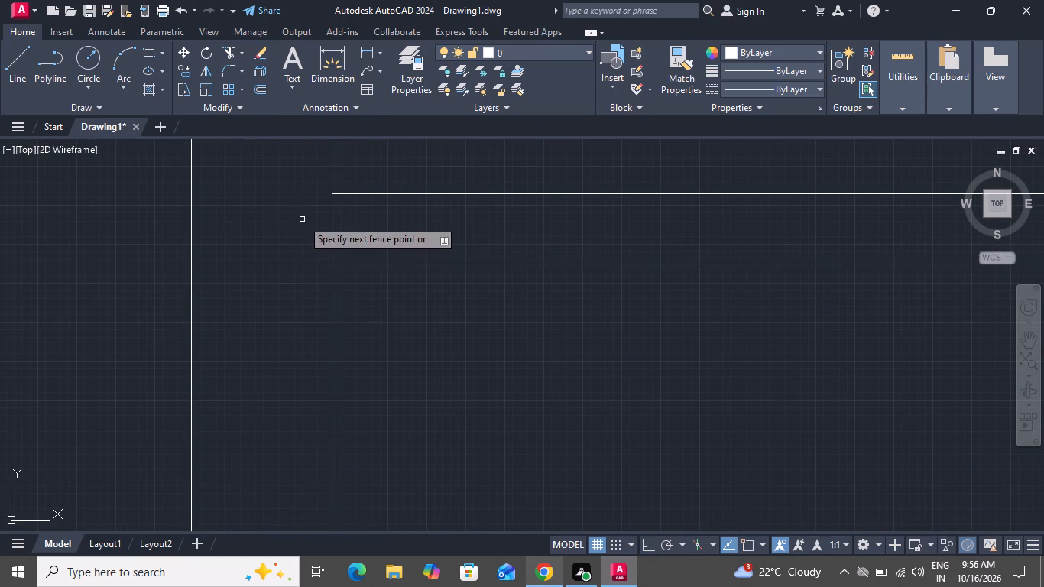
Trim the right wall's inner line across the end of the right small room's bottom partition.
scroll(435, 383, down, 2)
scroll(439, 382, up, 1)
scroll(441, 374, down, 4)
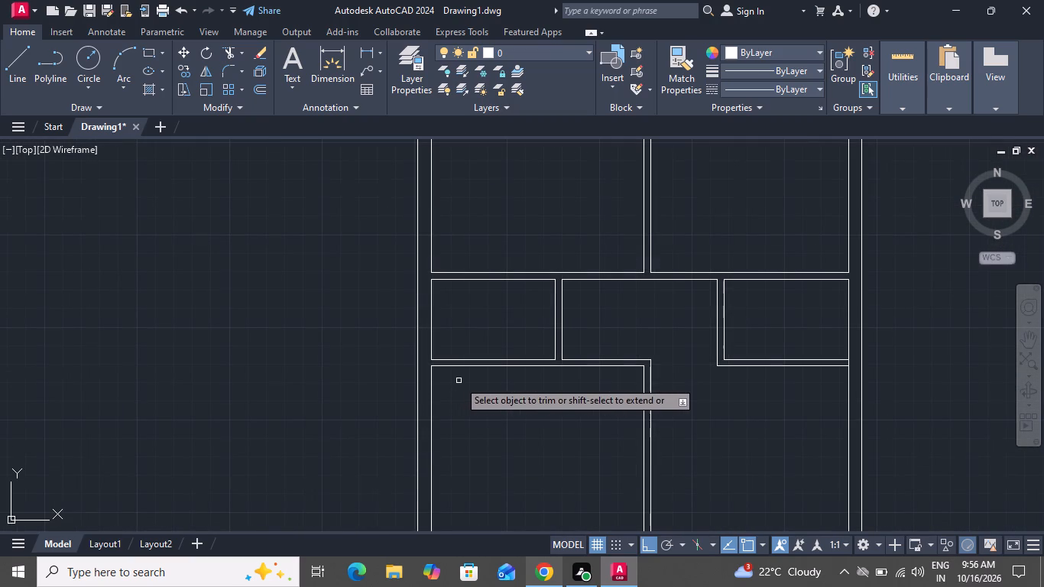
scroll(650, 317, down, 1)
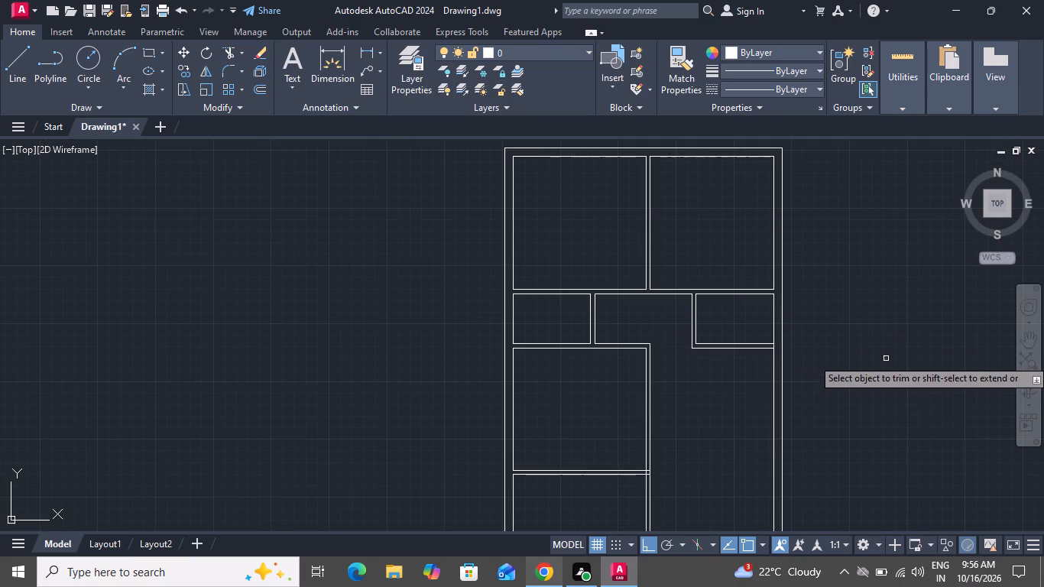
scroll(782, 344, up, 5)
click(757, 349)
click(698, 361)
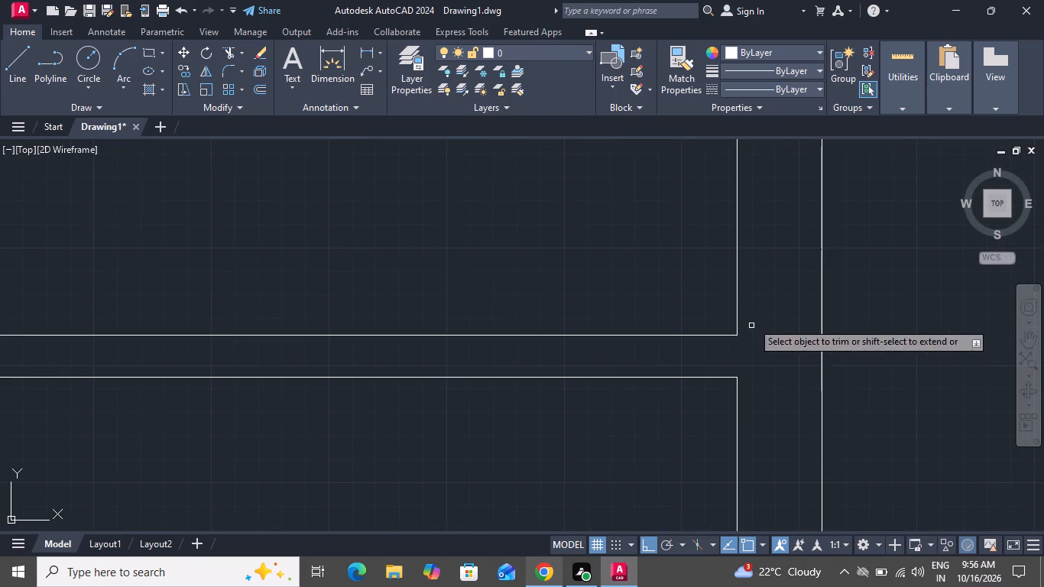
scroll(756, 294, down, 7)
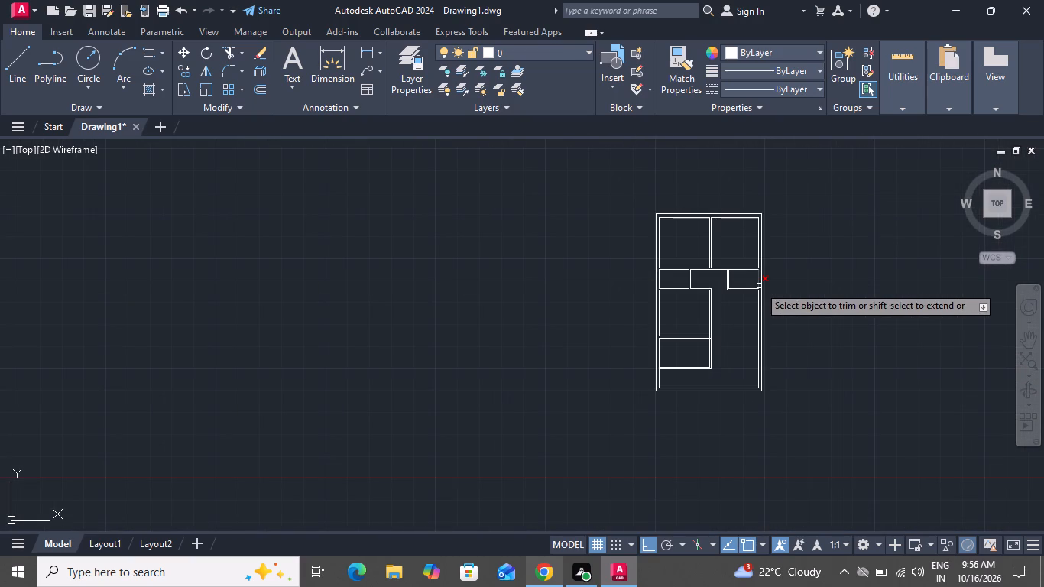
Offset the left wall's inner line 2' into the bottom space to form the stair landing's edge.
scroll(721, 388, up, 1)
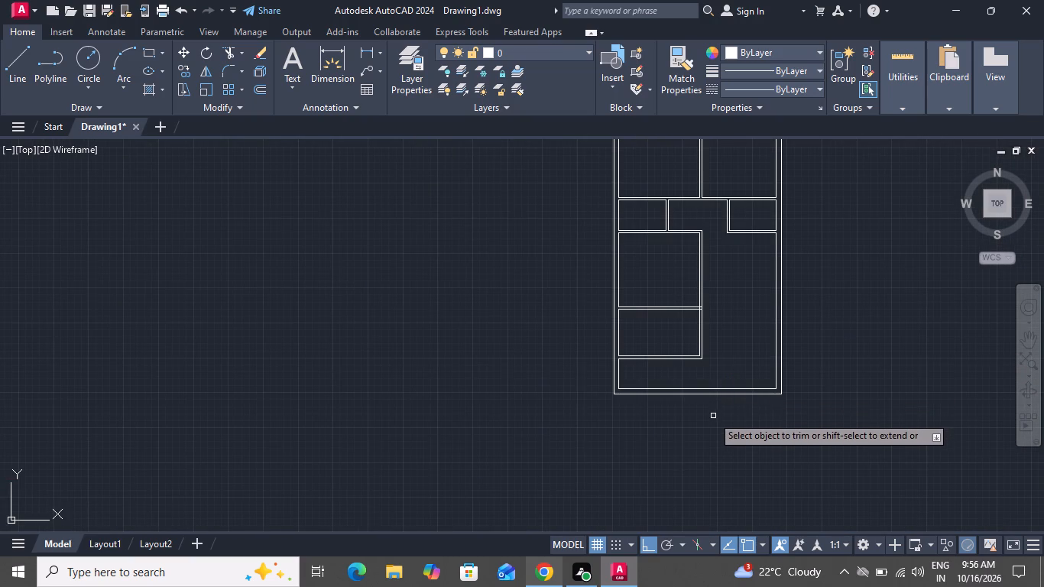
scroll(712, 417, up, 2)
right_click(712, 420)
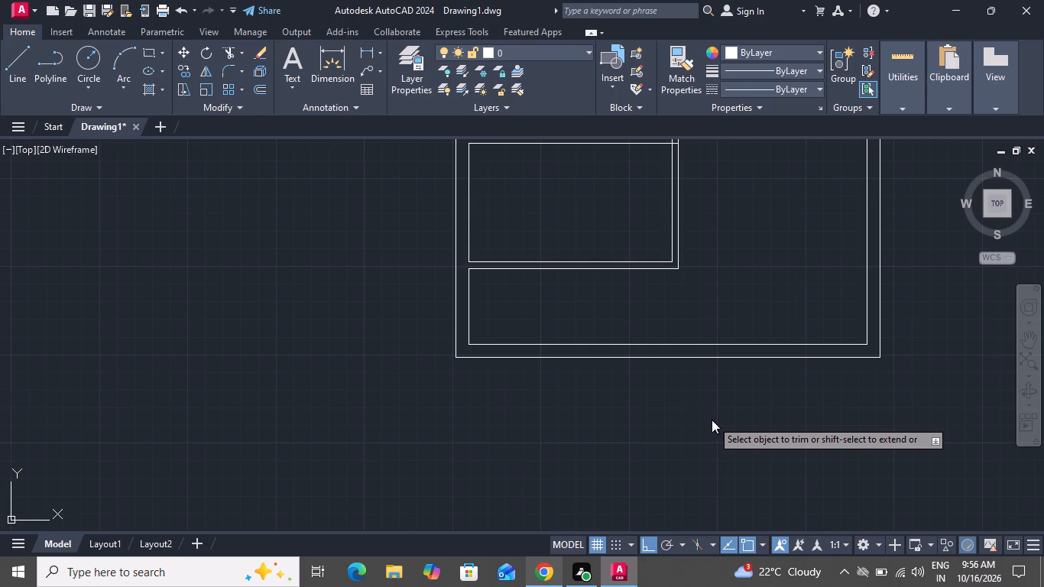
click(734, 236)
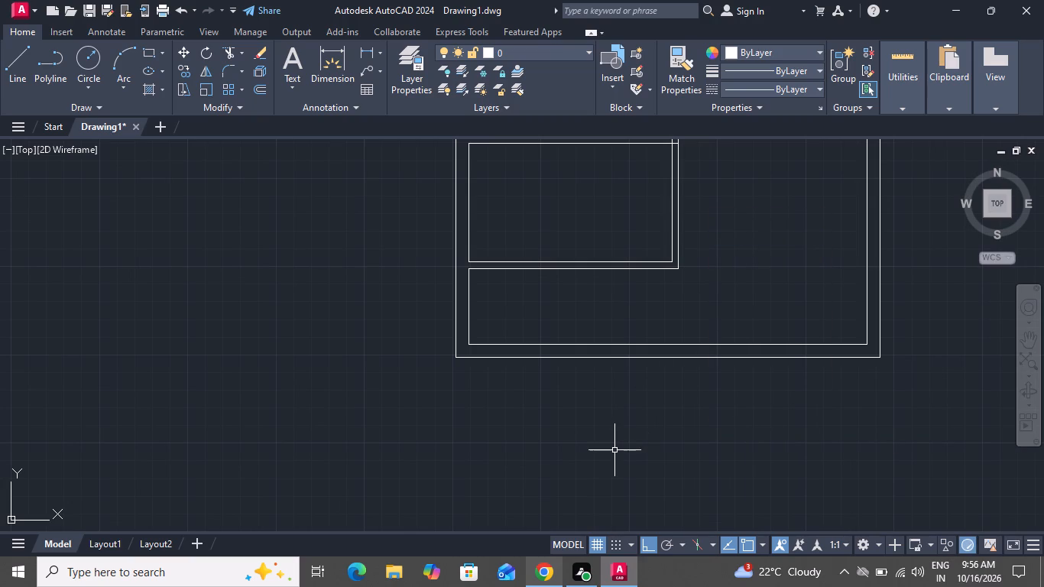
text(o)
key(space)
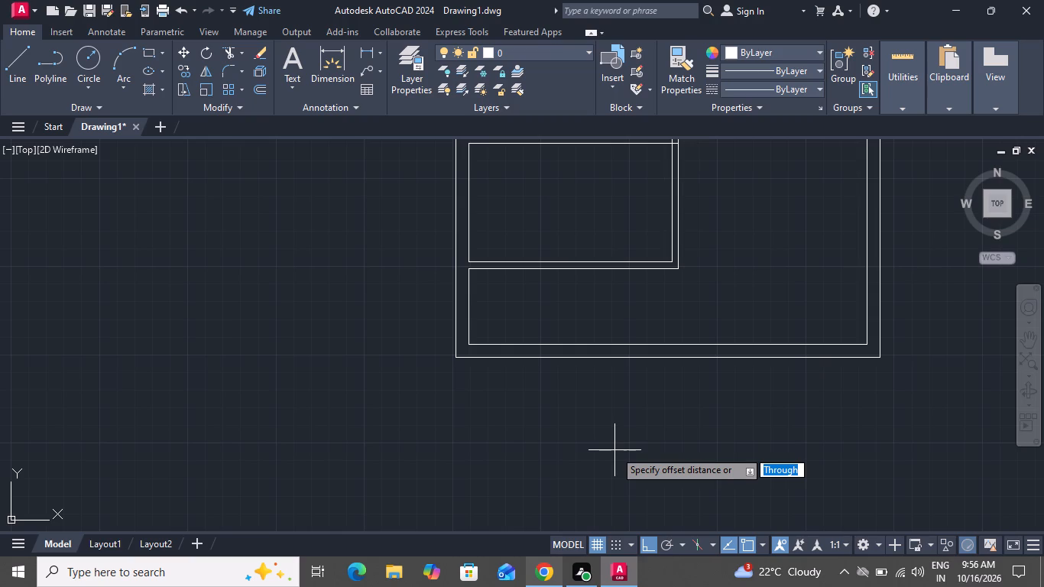
text(2')
key(Return)
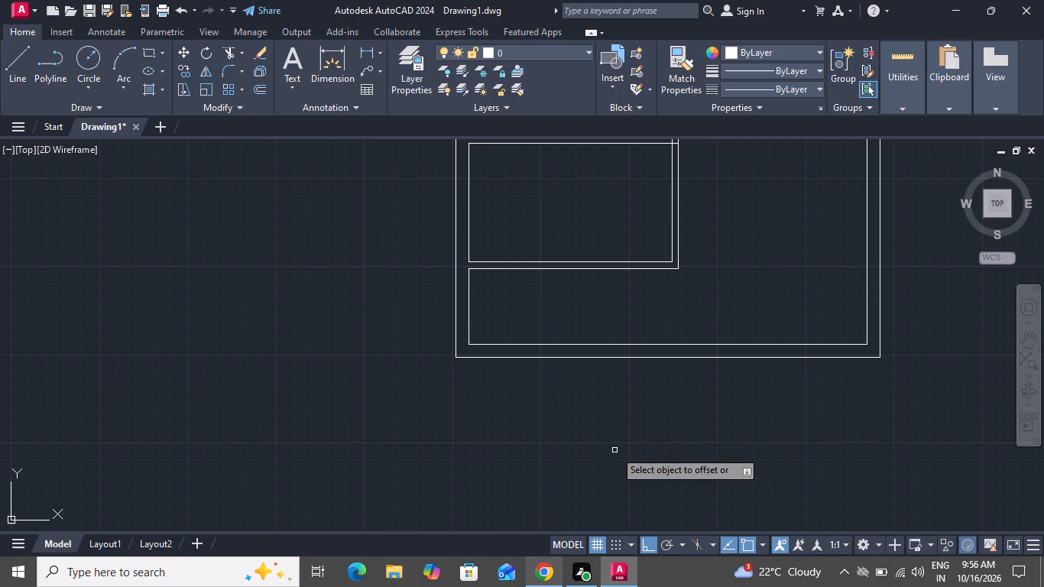
click(469, 314)
click(582, 318)
right_click(579, 318)
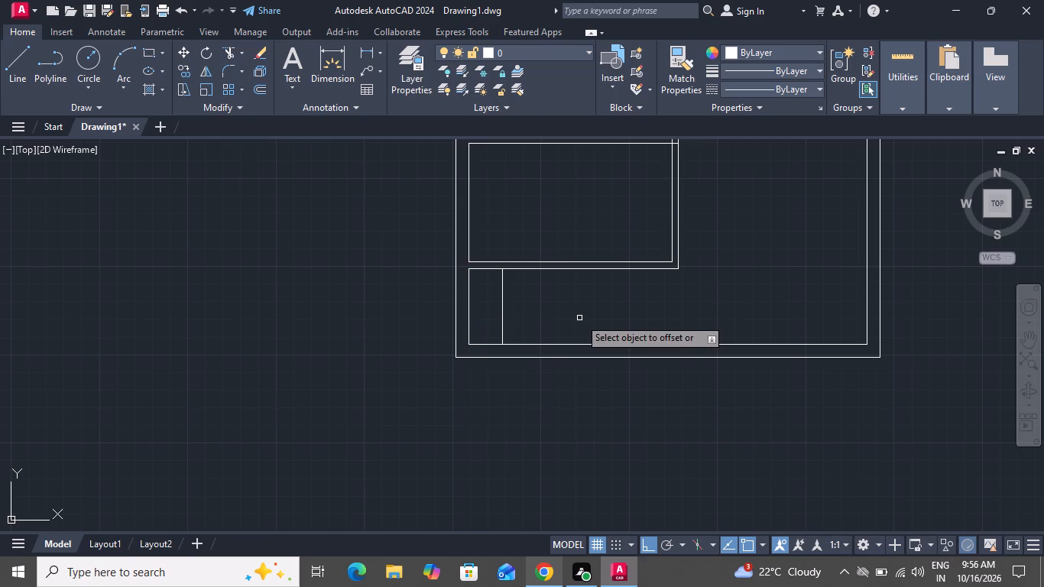
click(598, 339)
Offset the landing edge line repeatedly at 10" toward the right wall to add the first five tread lines.
text(o 10)
key(shift+quotedbl)
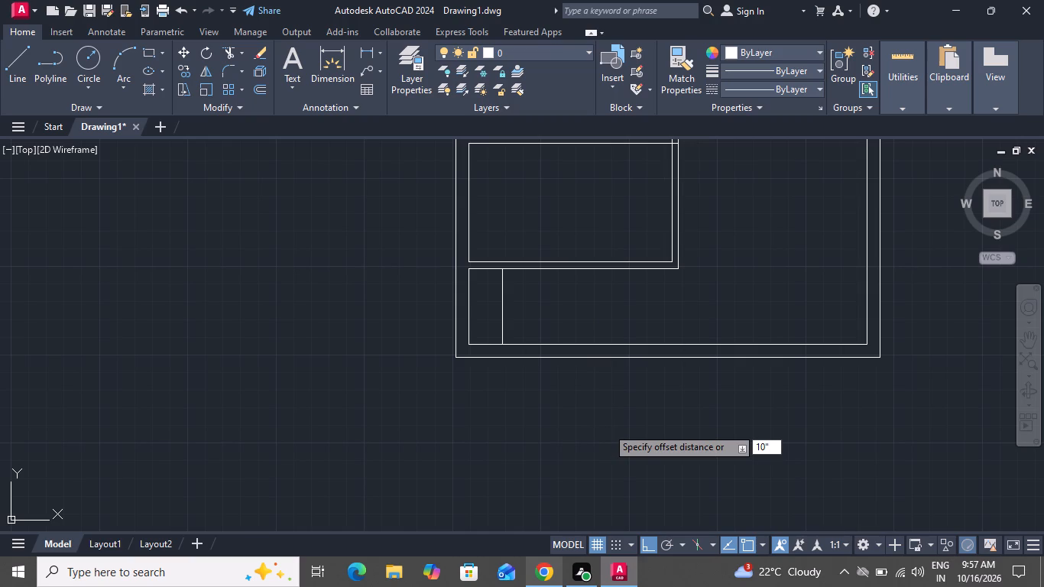
key(Return)
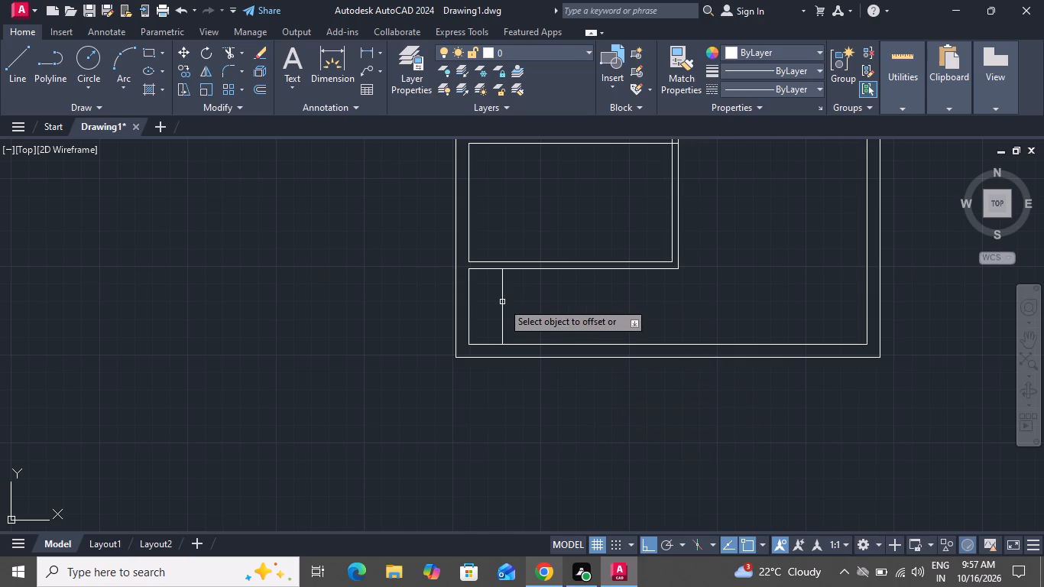
click(502, 302)
click(533, 304)
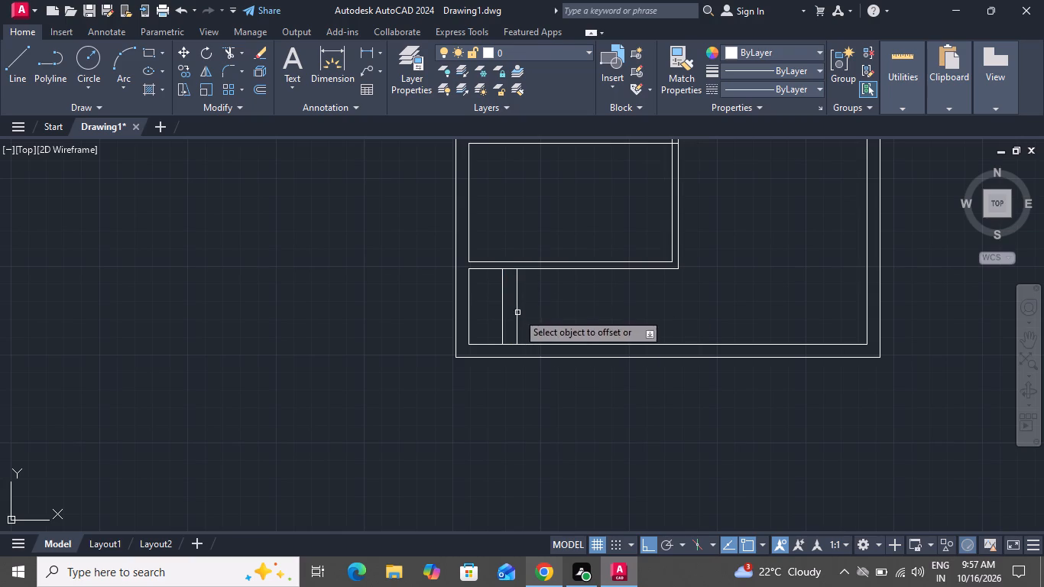
click(517, 313)
click(550, 312)
click(530, 315)
click(554, 314)
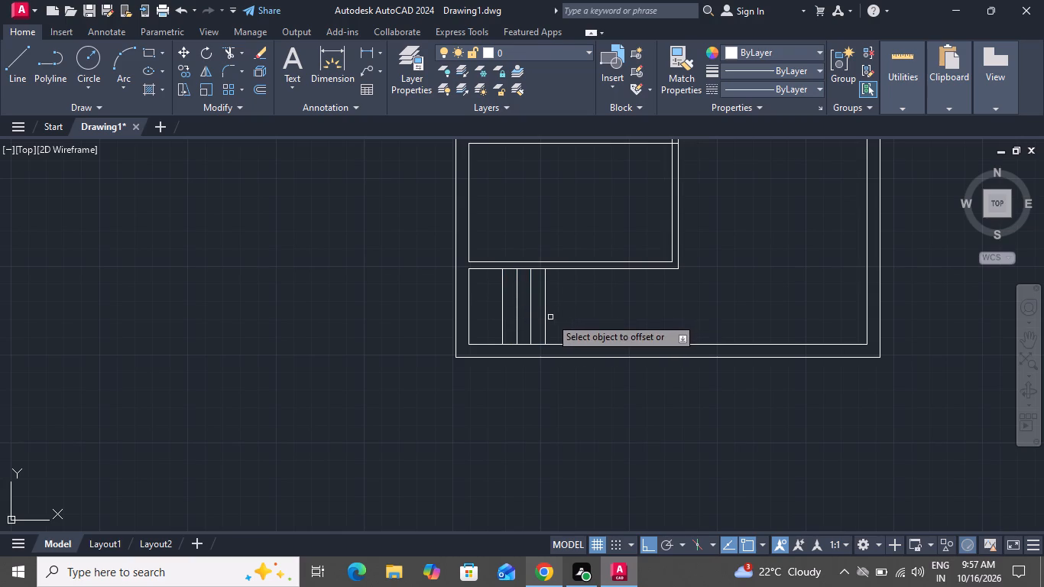
click(545, 320)
click(588, 319)
click(559, 321)
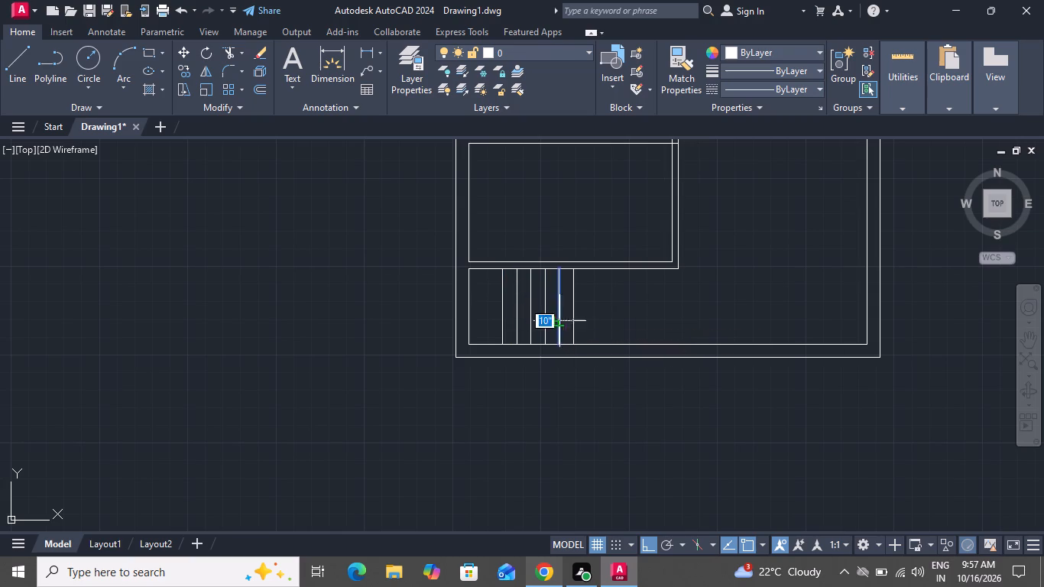
click(604, 323)
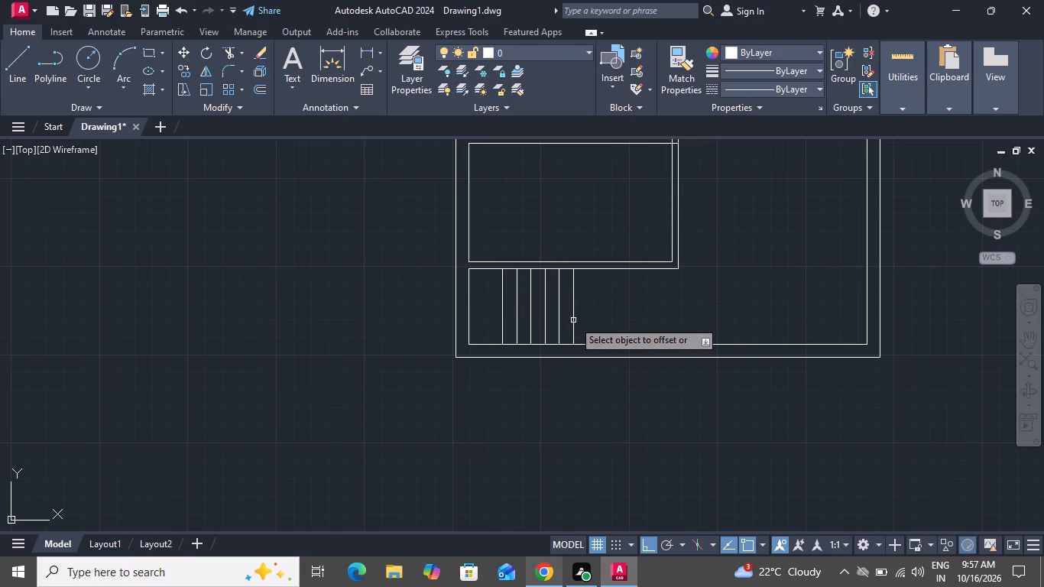
Continue offsetting the last tread line at 10" toward the right wall to add six more tread lines.
click(573, 320)
click(613, 322)
click(587, 326)
click(622, 324)
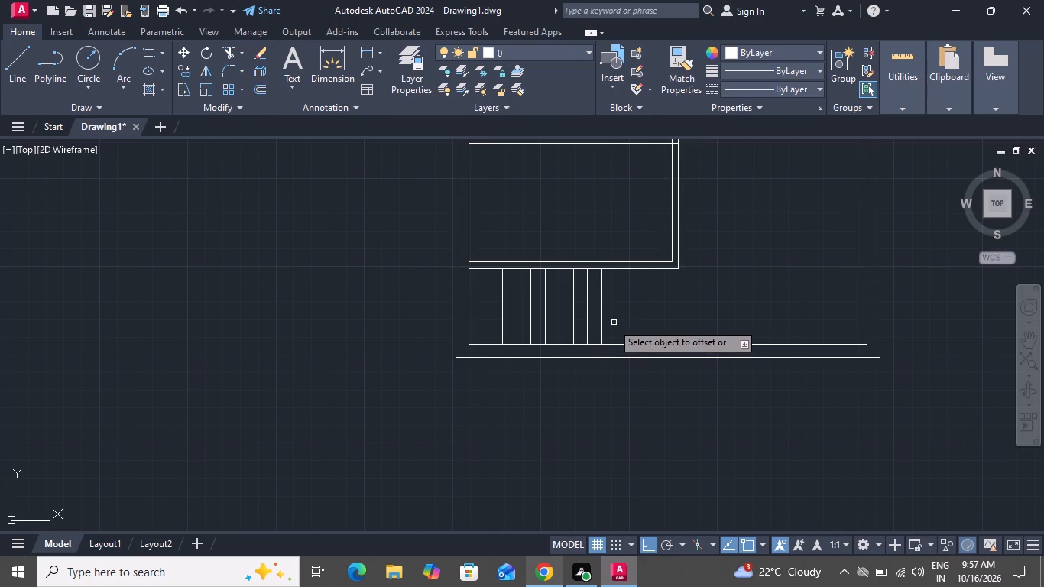
click(601, 321)
click(631, 320)
click(614, 320)
click(625, 320)
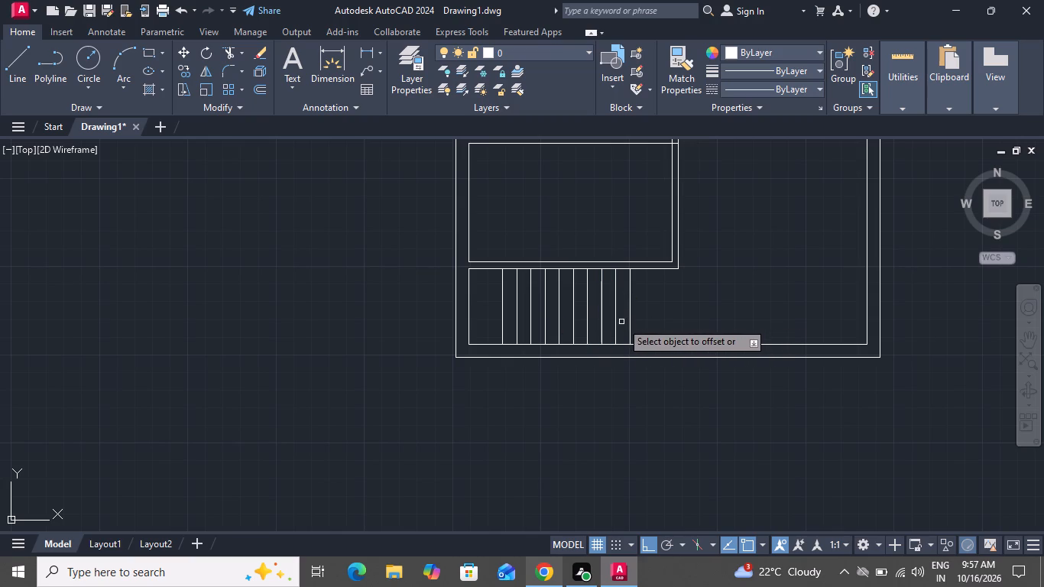
click(630, 319)
click(707, 318)
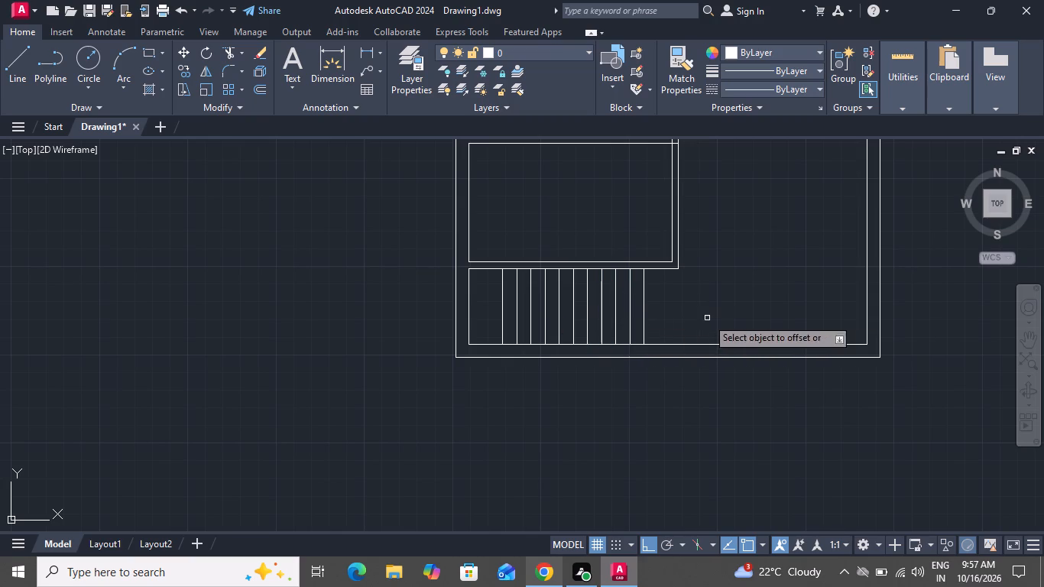
click(644, 320)
click(653, 317)
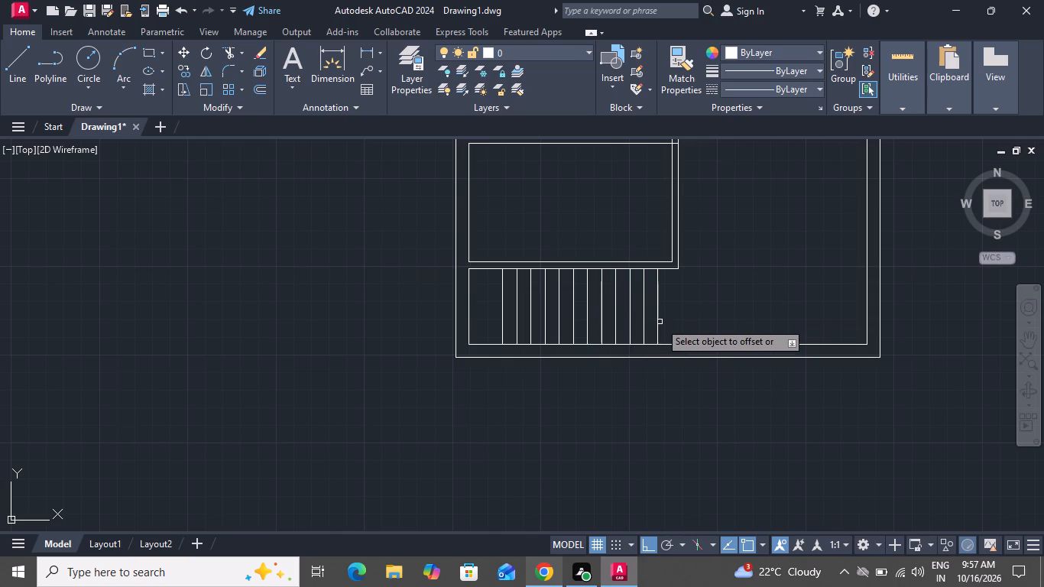
right_click(692, 319)
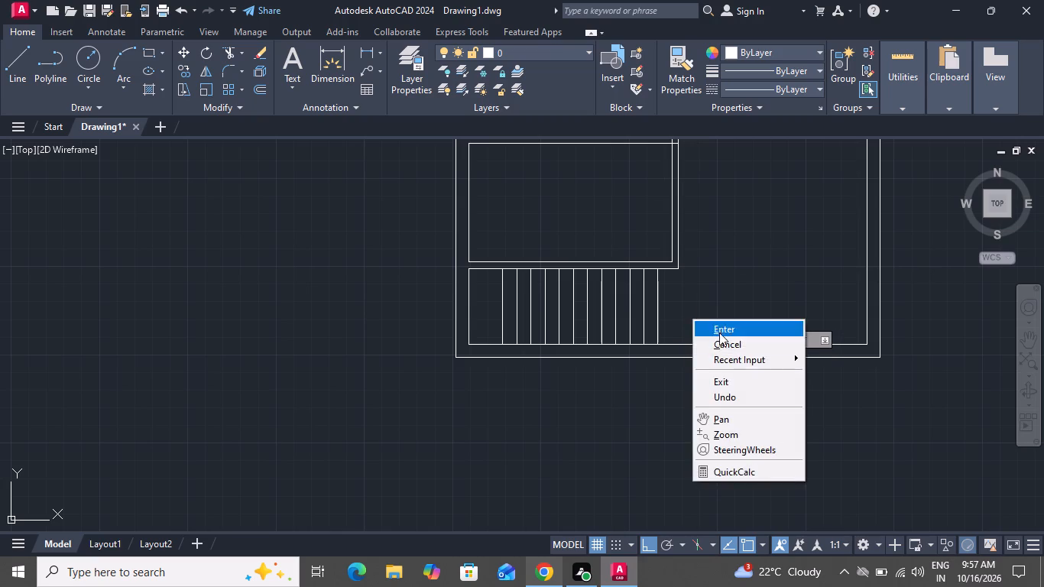
click(720, 339)
Draw a horizontal centre line from the landing edge's midpoint to the last tread line's midpoint.
click(7, 63)
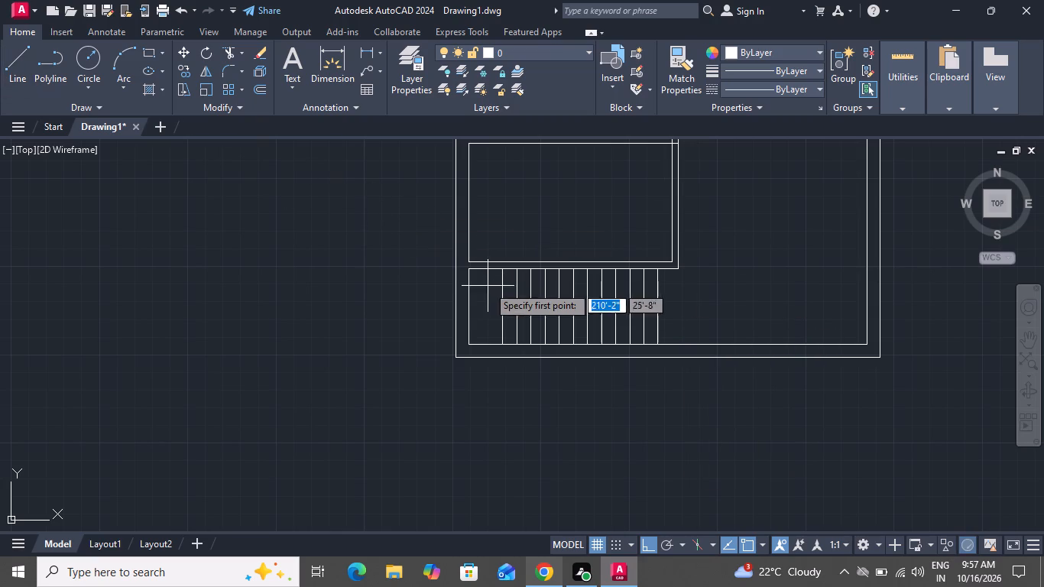
click(503, 304)
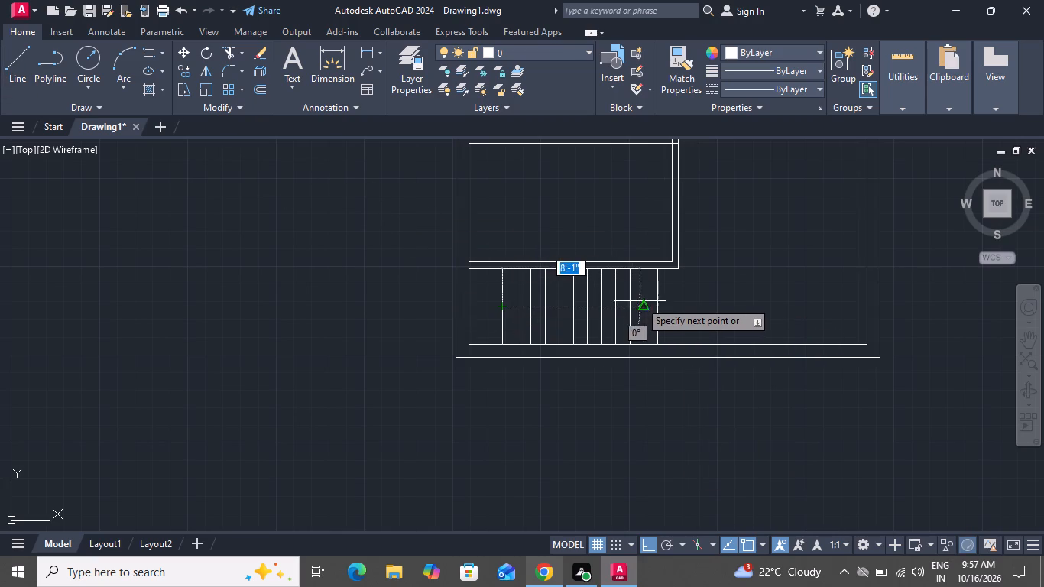
click(655, 303)
right_click(655, 304)
click(660, 318)
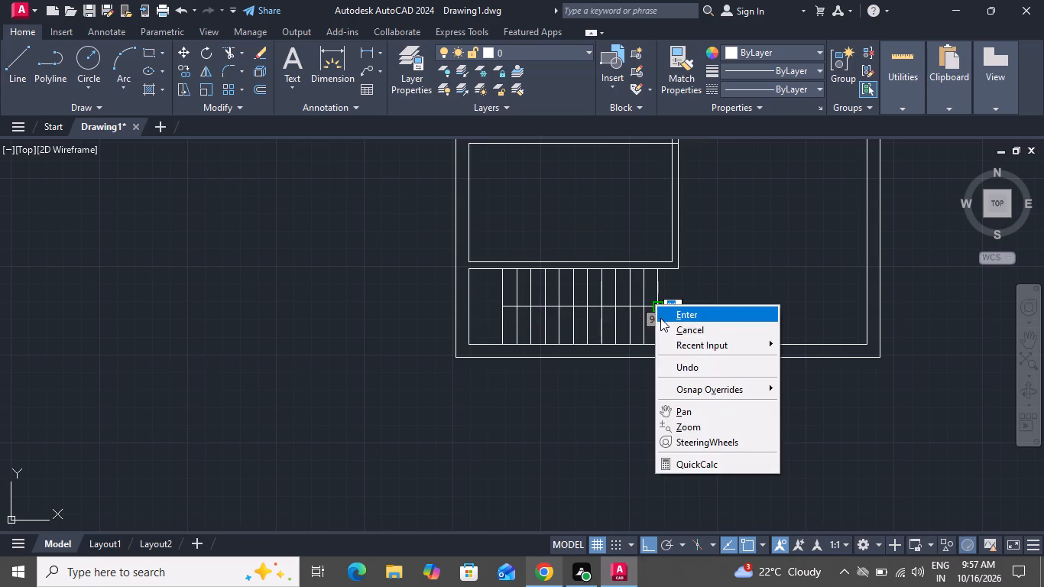
Offset the stair's centre line 1" to both sides, below and above it.
scroll(601, 293, up, 2)
text(o)
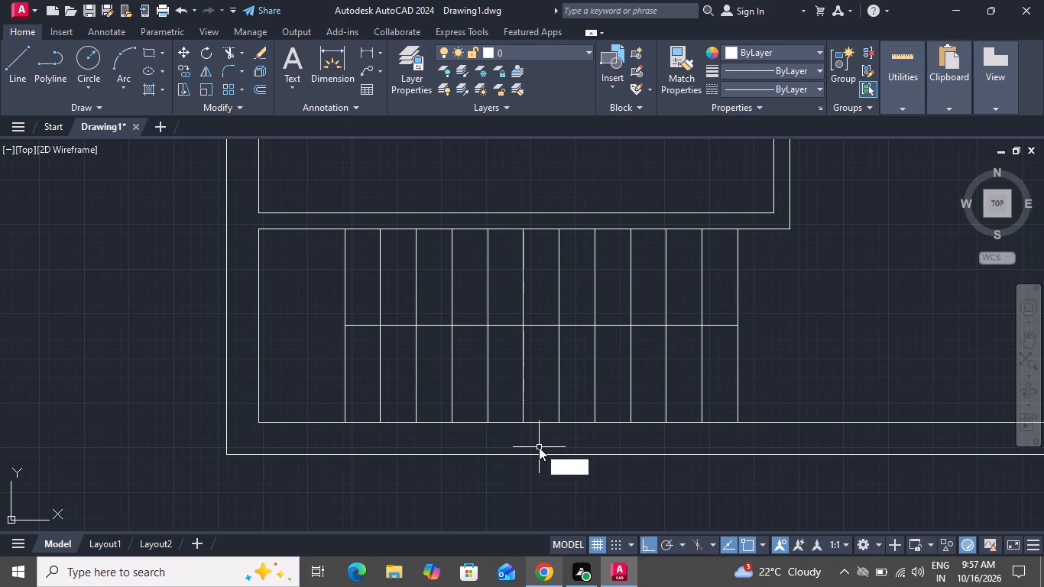
key(space)
key(1)
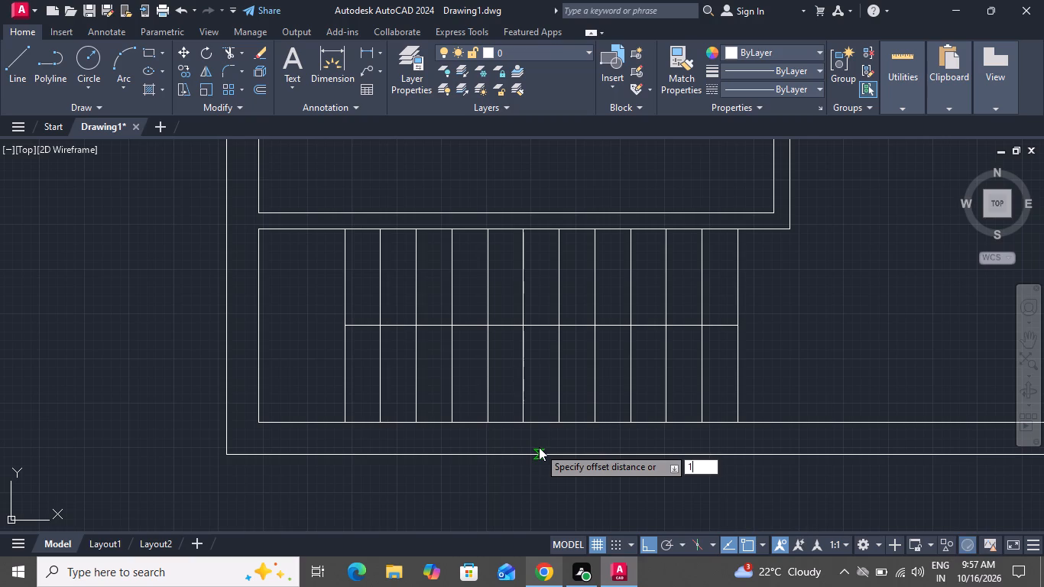
key(shift+quotedbl)
key(Return)
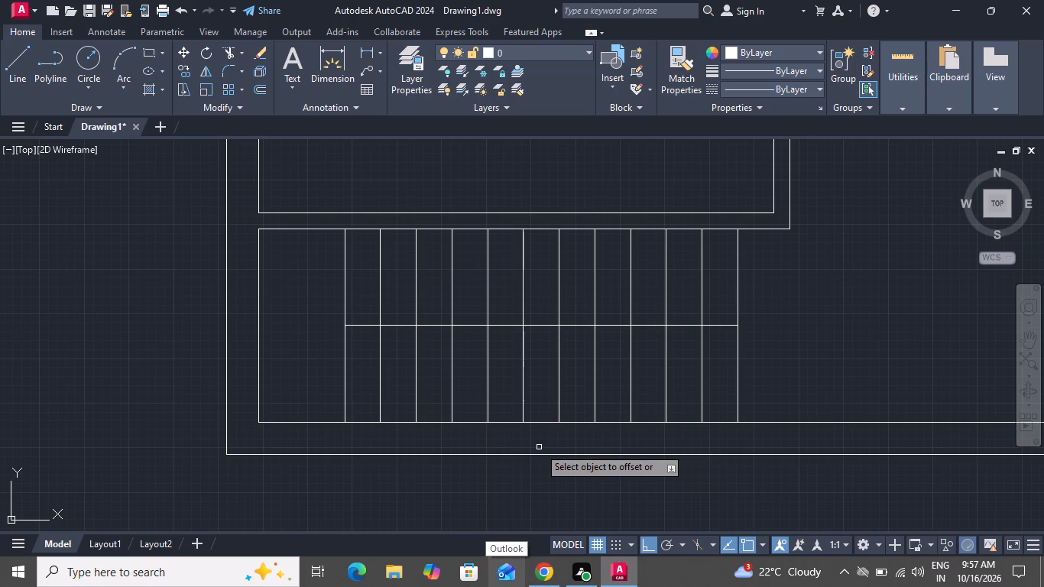
click(498, 326)
click(515, 371)
click(511, 326)
click(511, 303)
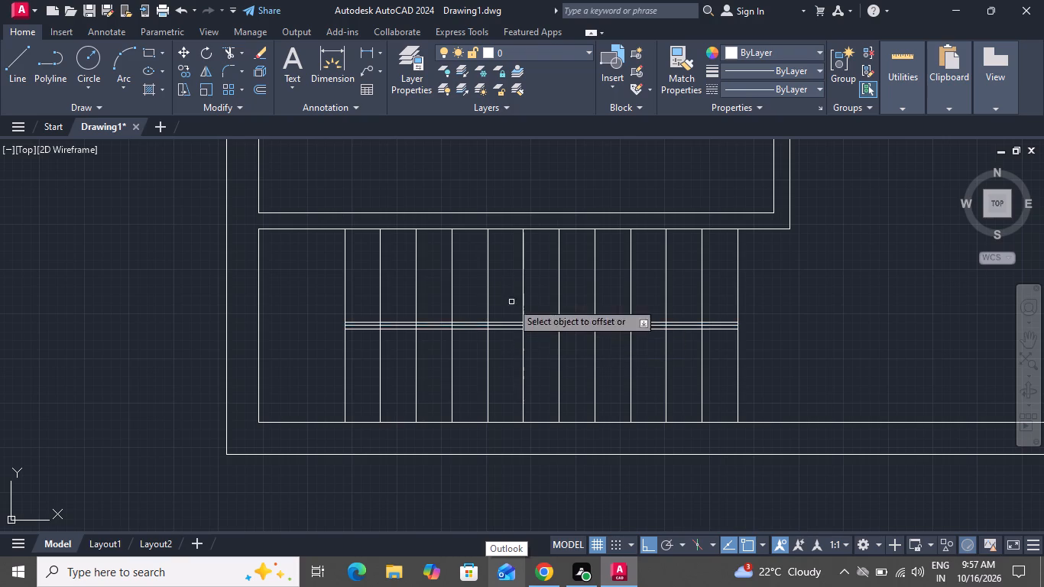
right_click(517, 347)
click(540, 369)
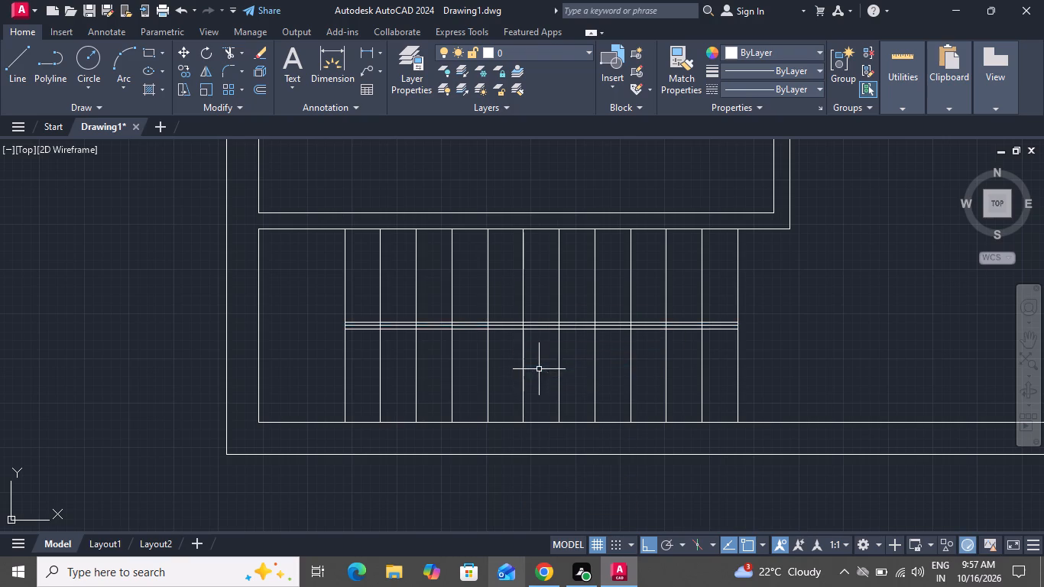
Trim the second to fifth vertical stair lines, counted from the landing edge, between the centre line and its upper offset.
scroll(513, 336, up, 2)
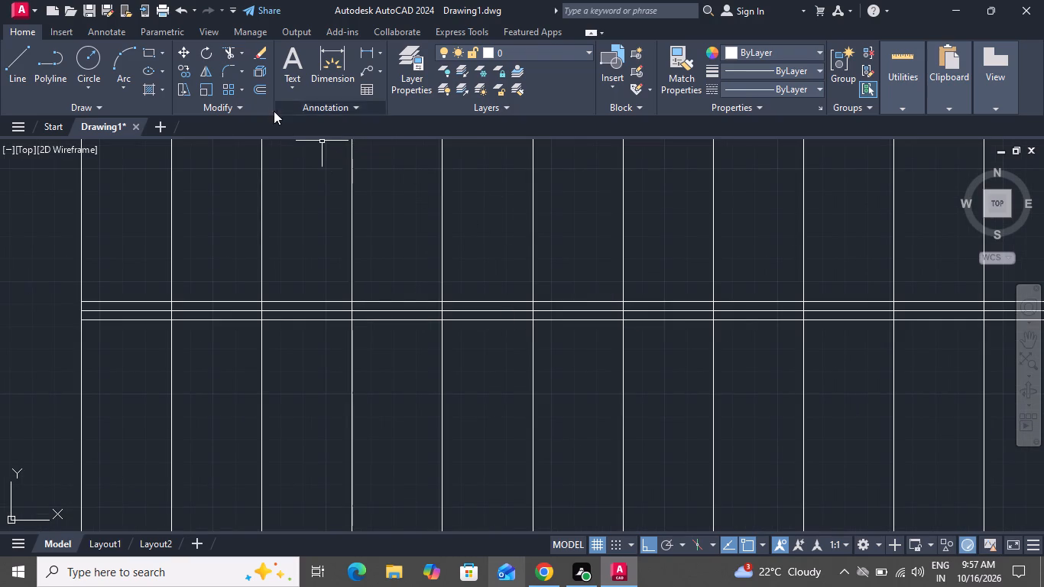
click(237, 57)
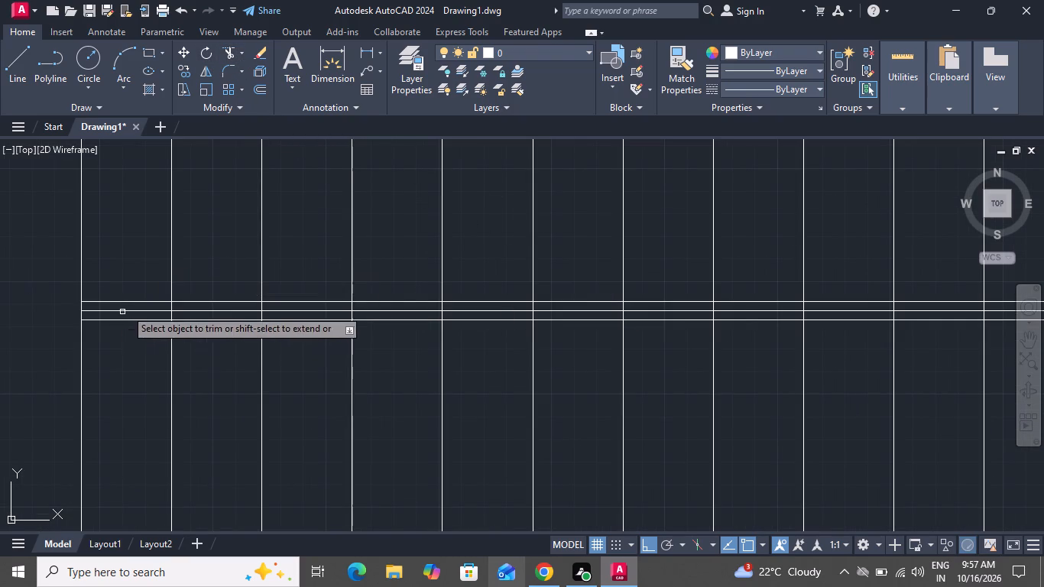
scroll(132, 304, up, 4)
drag(154, 323, 163, 323)
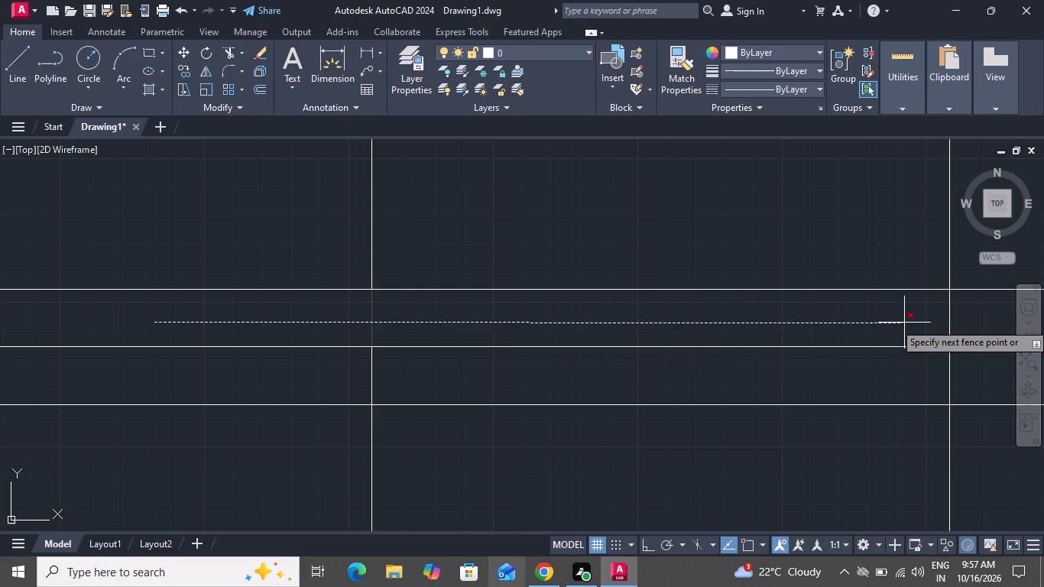
click(975, 311)
scroll(371, 301, down, 2)
scroll(347, 303, up, 1)
scroll(332, 303, down, 2)
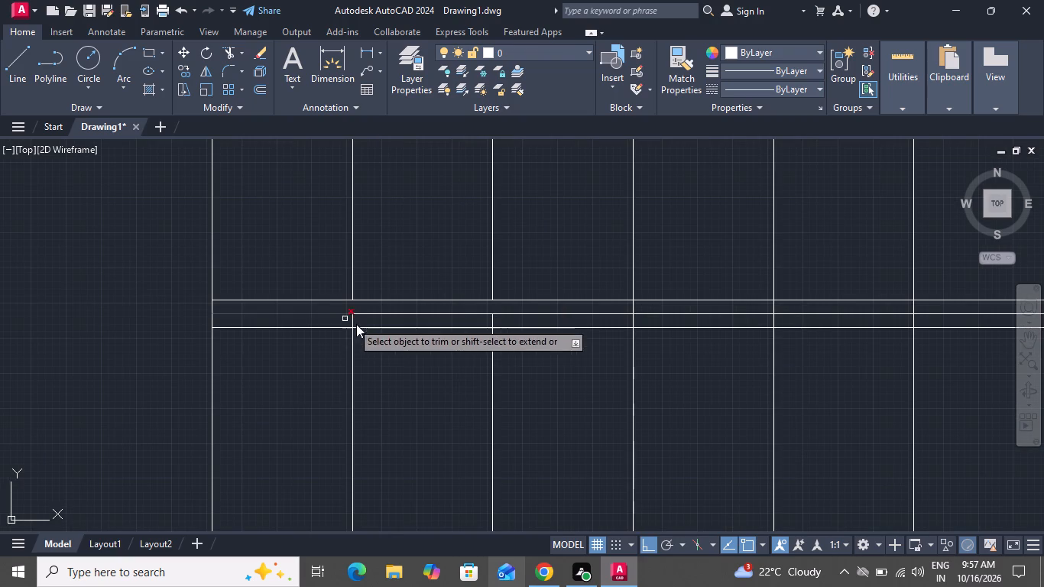
scroll(662, 307, up, 2)
click(549, 306)
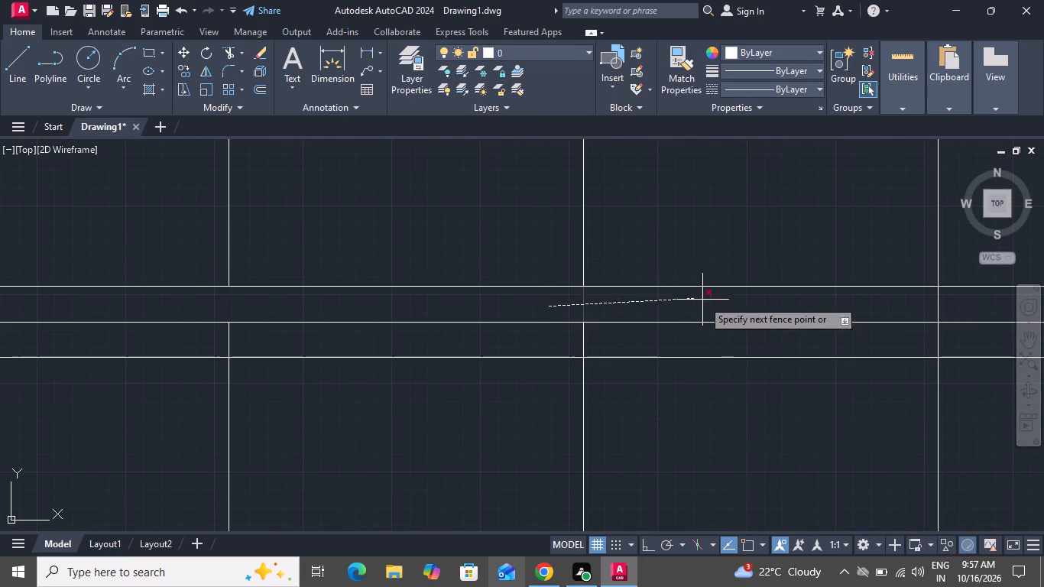
click(953, 302)
Trim the sixth to eighth vertical stair lines between the centre line and its upper offset.
scroll(648, 342, down, 2)
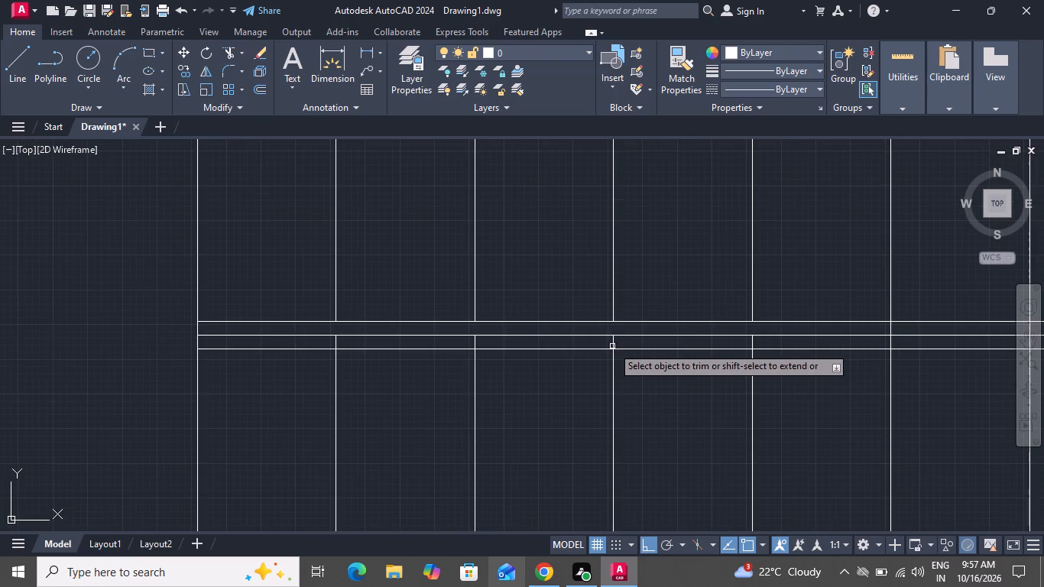
scroll(604, 352, down, 1)
scroll(756, 341, up, 3)
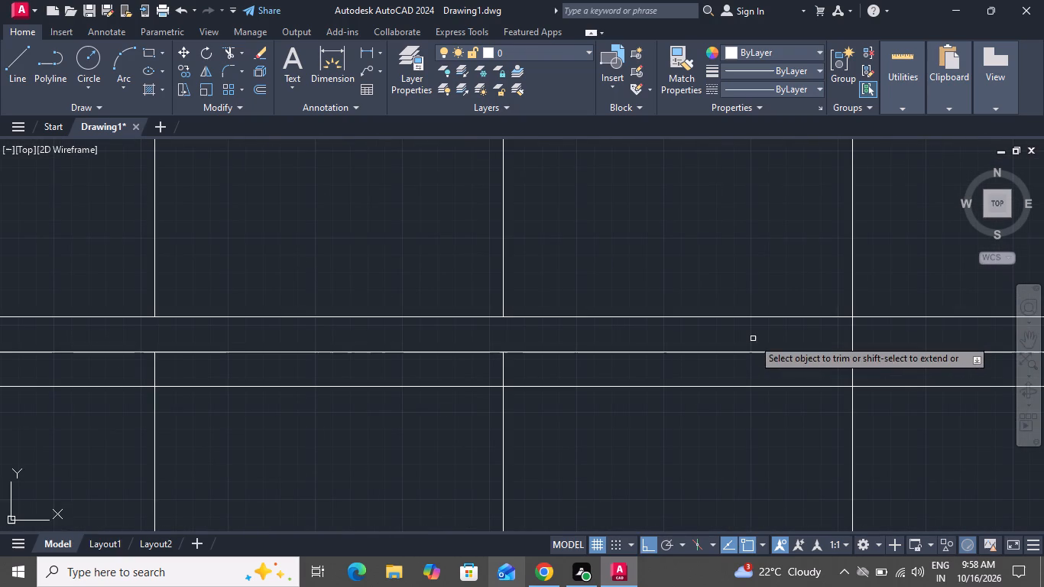
drag(753, 339, 772, 339)
click(911, 333)
scroll(596, 407, down, 2)
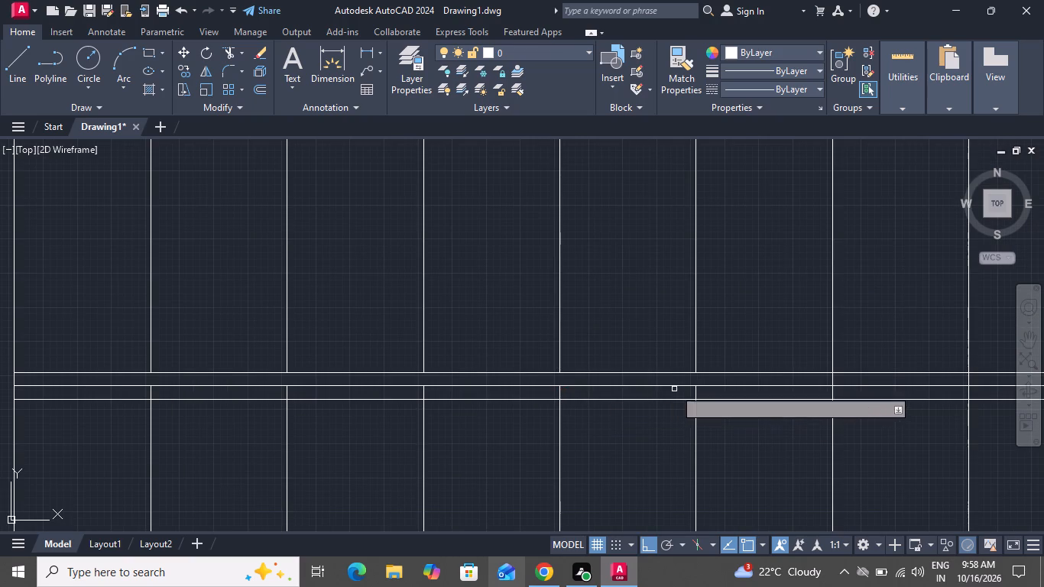
click(804, 379)
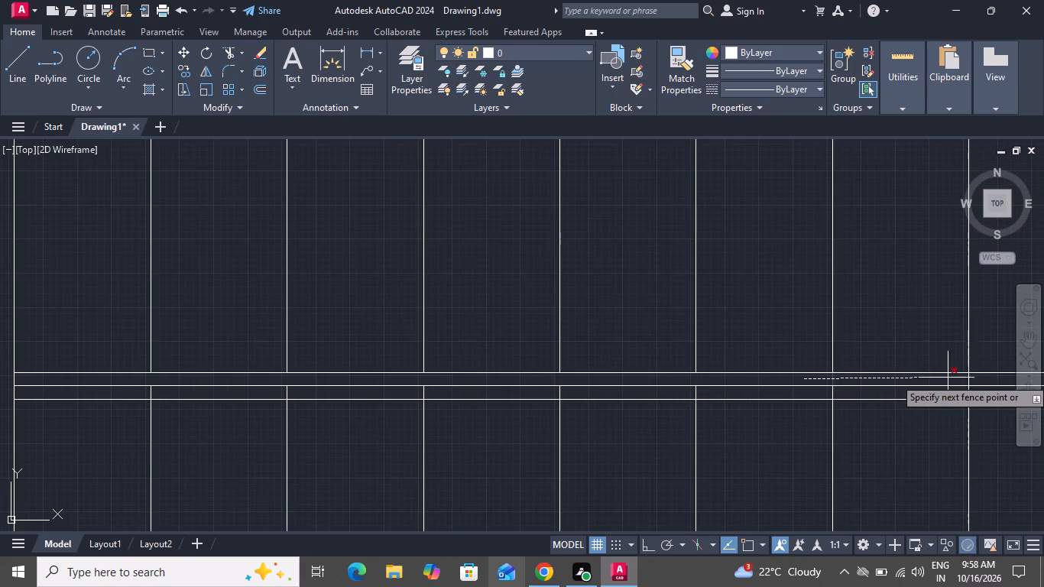
click(972, 378)
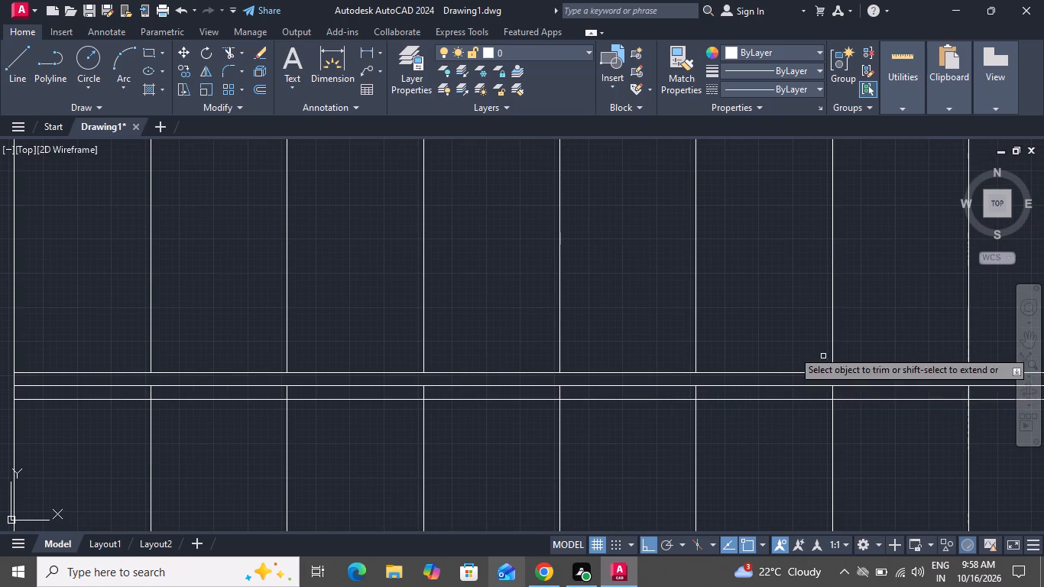
Trim the ninth to eleventh vertical stair lines, counted from the landing edge, between the centre line and its upper offset.
scroll(566, 283, down, 3)
scroll(789, 312, up, 3)
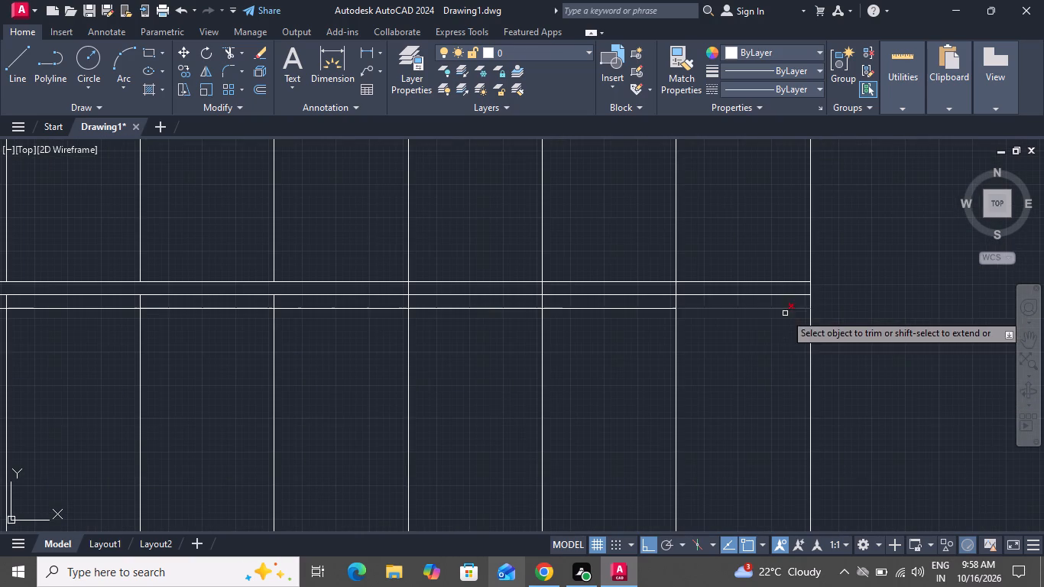
scroll(674, 290, up, 3)
click(712, 291)
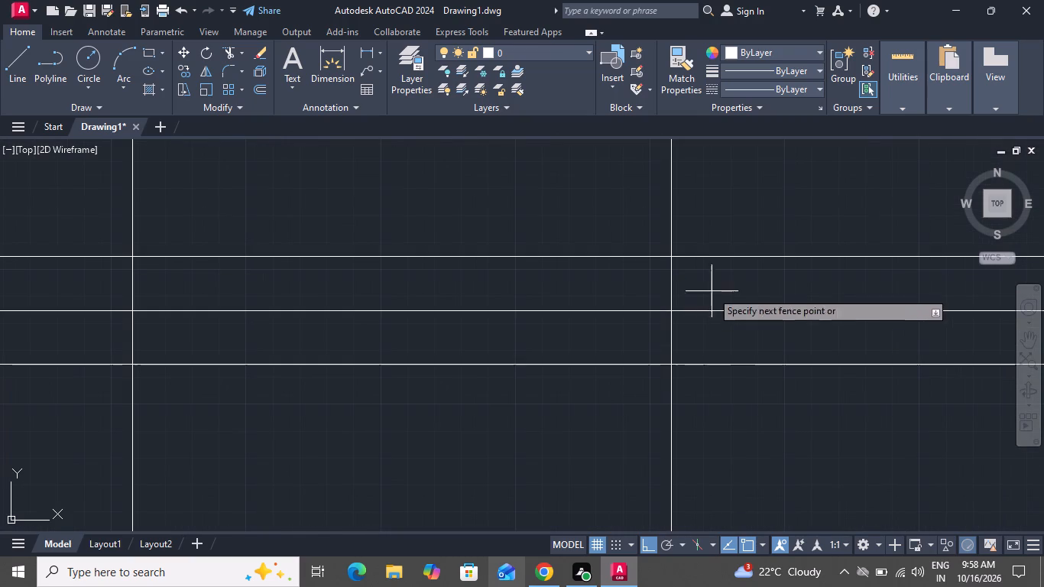
click(563, 293)
scroll(675, 324, down, 2)
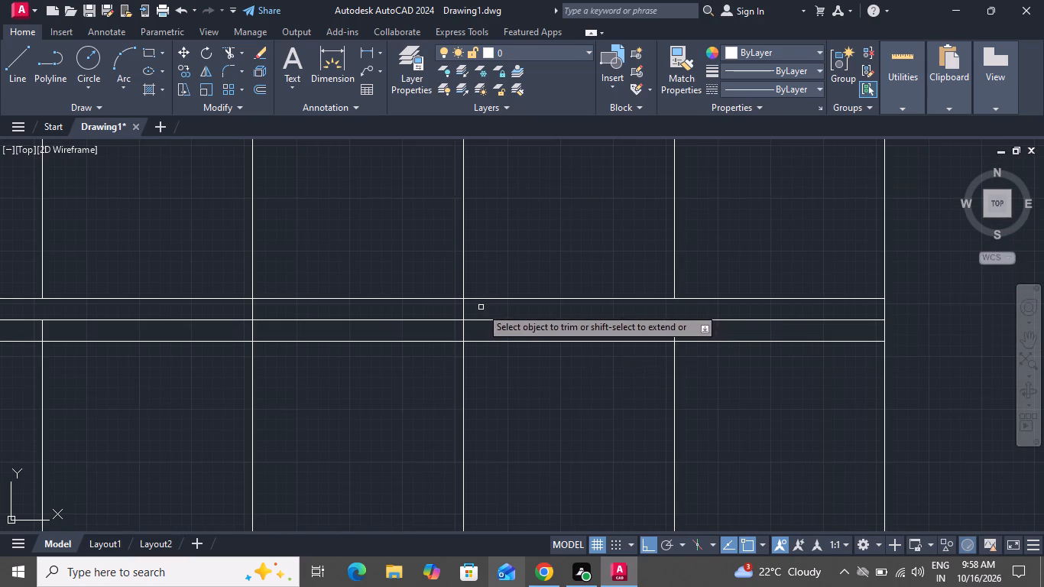
scroll(479, 307, up, 3)
click(479, 307)
click(351, 312)
scroll(594, 336, down, 3)
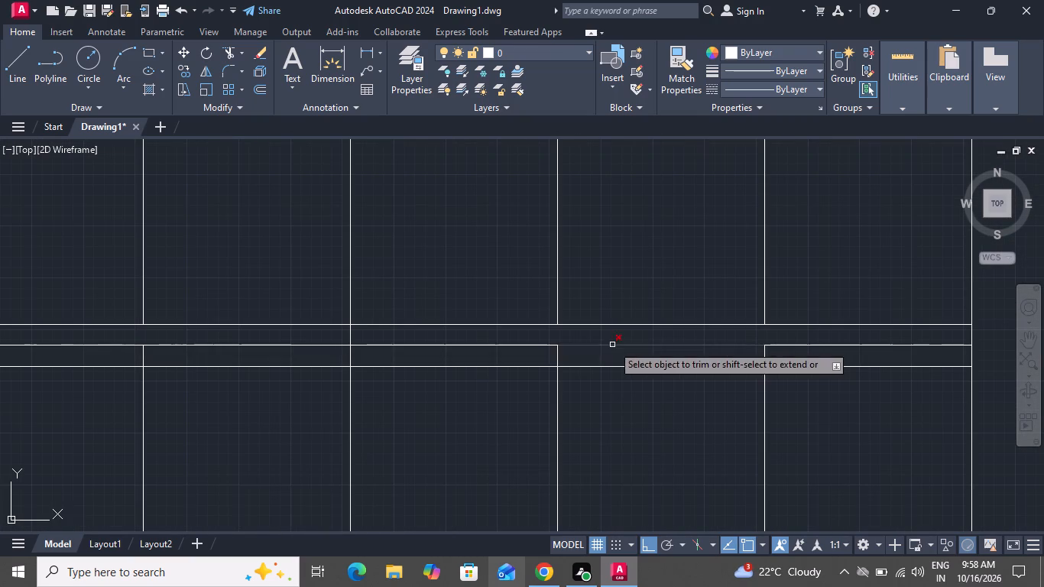
scroll(358, 333, up, 3)
click(357, 333)
click(296, 335)
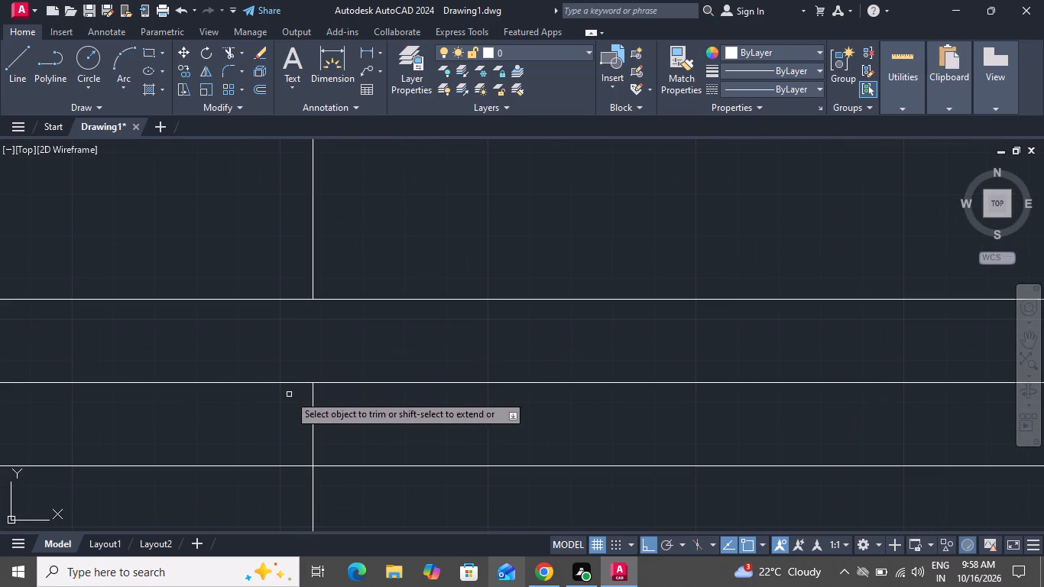
Trim the ninth to eleventh vertical stair lines between the centre line and its lower offset.
drag(280, 413, 290, 413)
click(357, 420)
scroll(362, 359, down, 1)
scroll(362, 359, up, 1)
scroll(363, 360, down, 1)
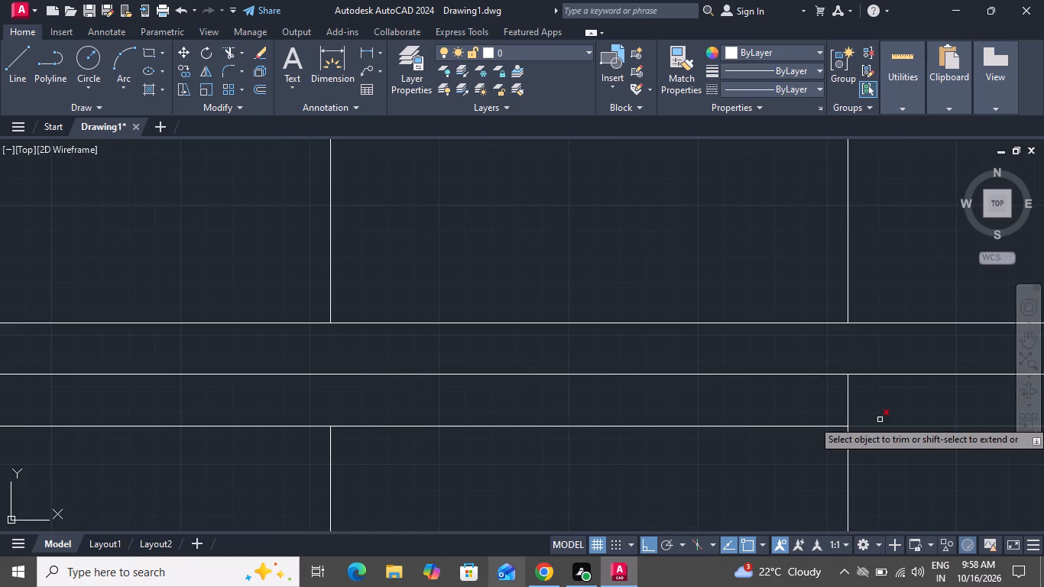
click(819, 404)
click(868, 396)
scroll(563, 349, down, 3)
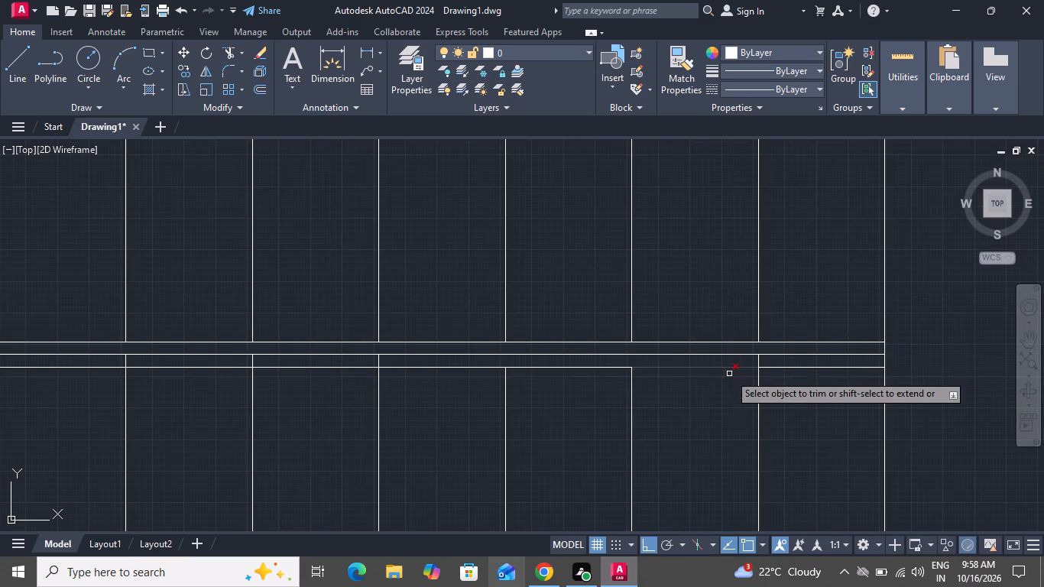
scroll(744, 363, up, 3)
click(745, 363)
click(857, 362)
Trim the fifth to eighth vertical stair lines between the centre line and its lower offset.
scroll(838, 433, up, 1)
scroll(838, 433, down, 1)
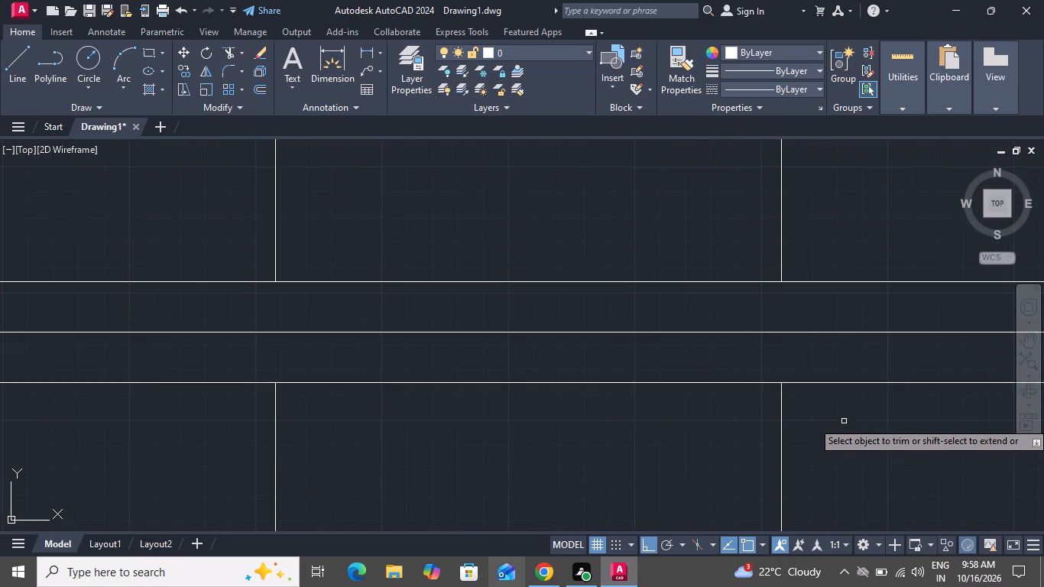
scroll(844, 421, down, 3)
scroll(319, 422, up, 3)
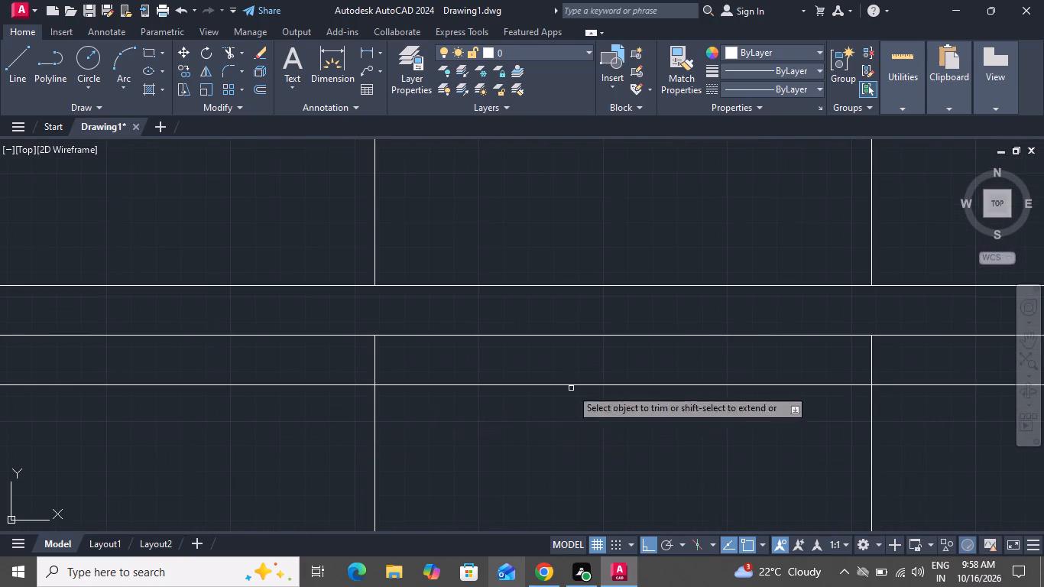
click(909, 358)
click(836, 359)
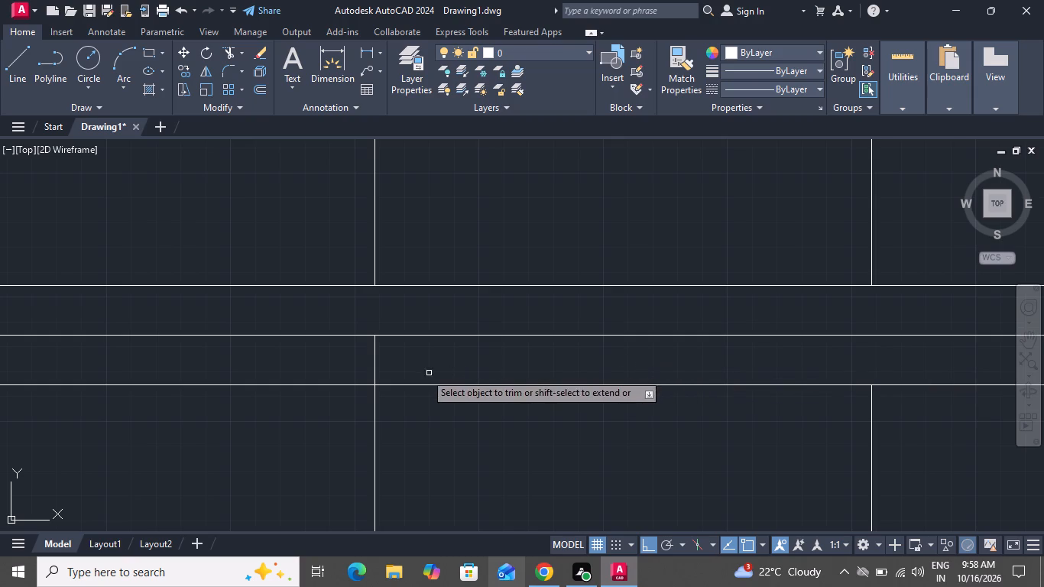
click(397, 358)
click(347, 362)
scroll(543, 411, down, 2)
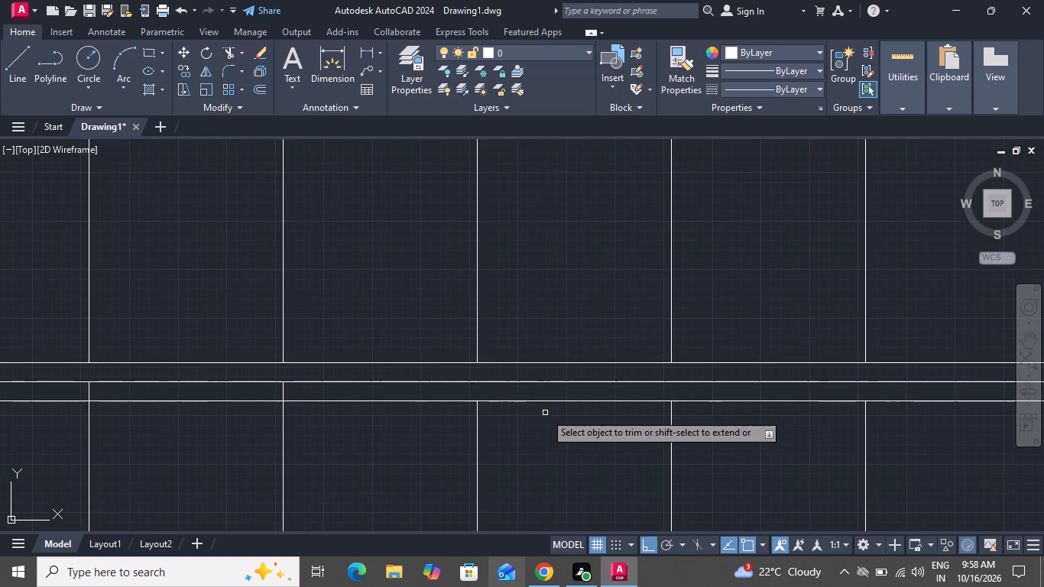
scroll(438, 411, down, 2)
scroll(367, 404, up, 3)
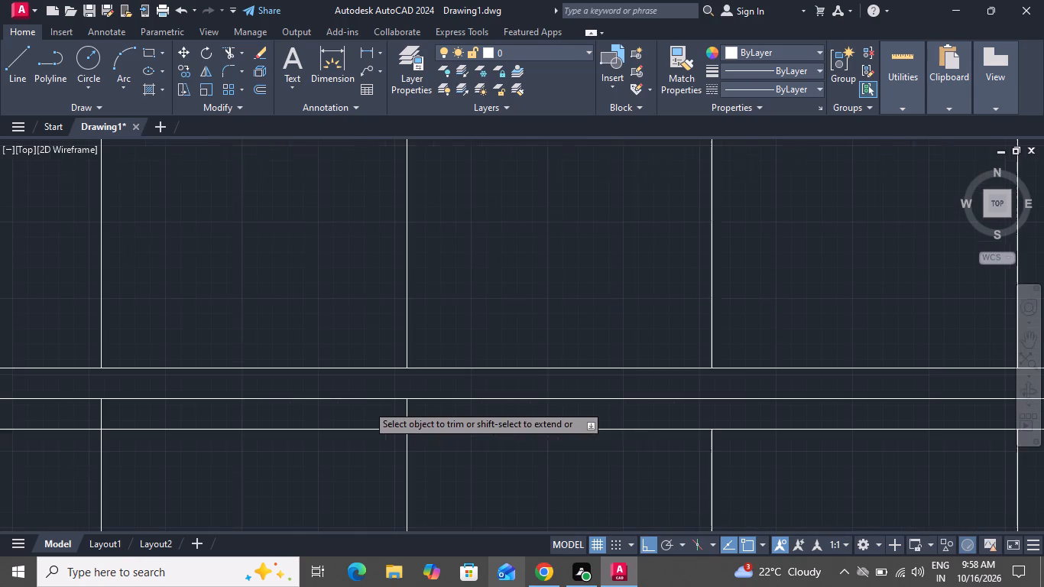
click(426, 409)
click(384, 409)
scroll(563, 441, down, 2)
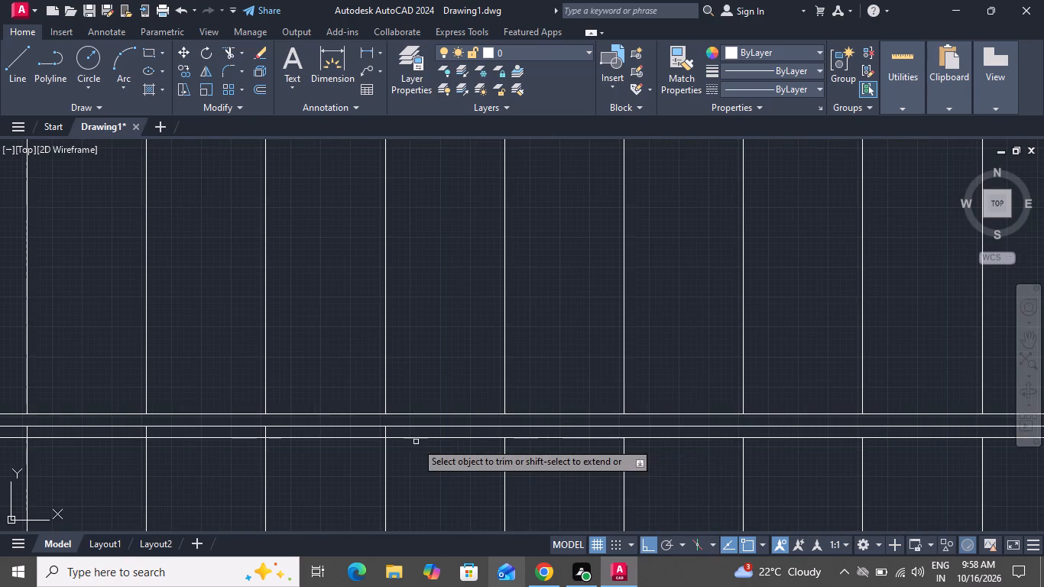
scroll(385, 438, up, 3)
click(386, 406)
click(337, 407)
Trim the second to fourth vertical stair lines between the centre line and its lower offset, and end the trimming.
scroll(485, 433, down, 2)
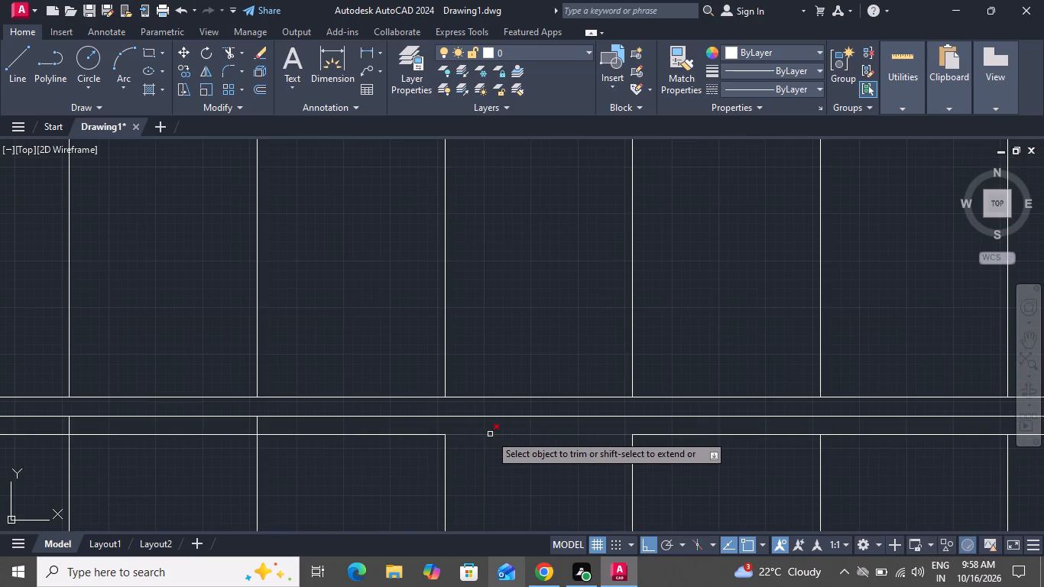
scroll(287, 434, down, 2)
scroll(310, 449, up, 3)
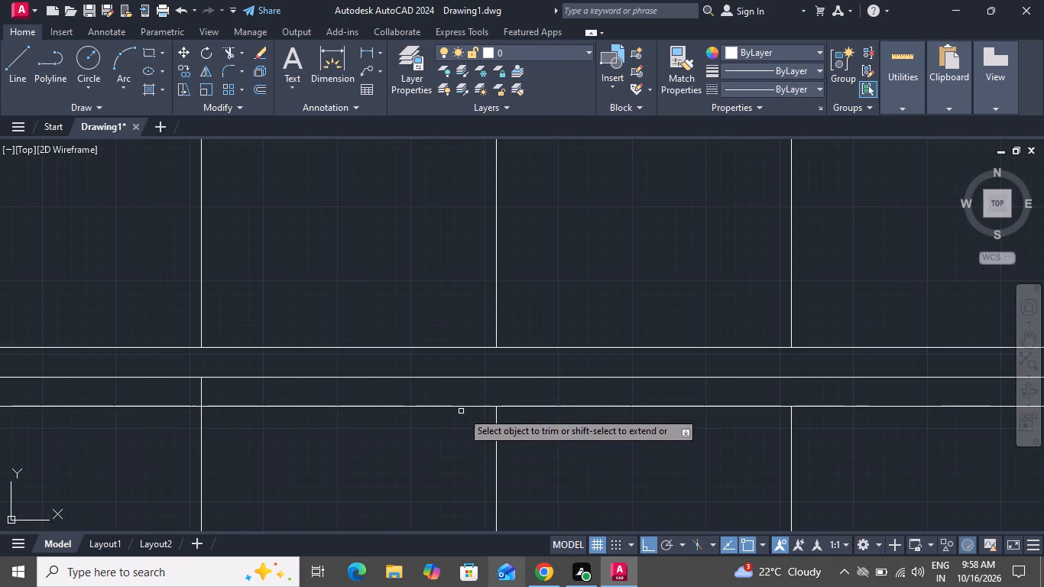
scroll(540, 403, down, 2)
scroll(404, 404, down, 1)
scroll(401, 404, up, 2)
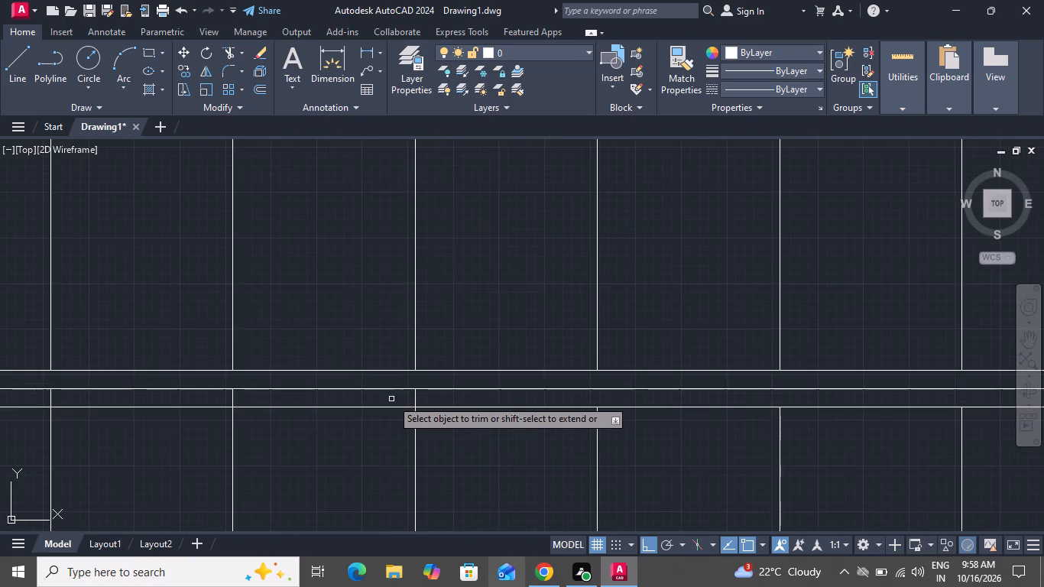
scroll(393, 397, up, 3)
click(503, 388)
click(436, 395)
scroll(514, 427, down, 1)
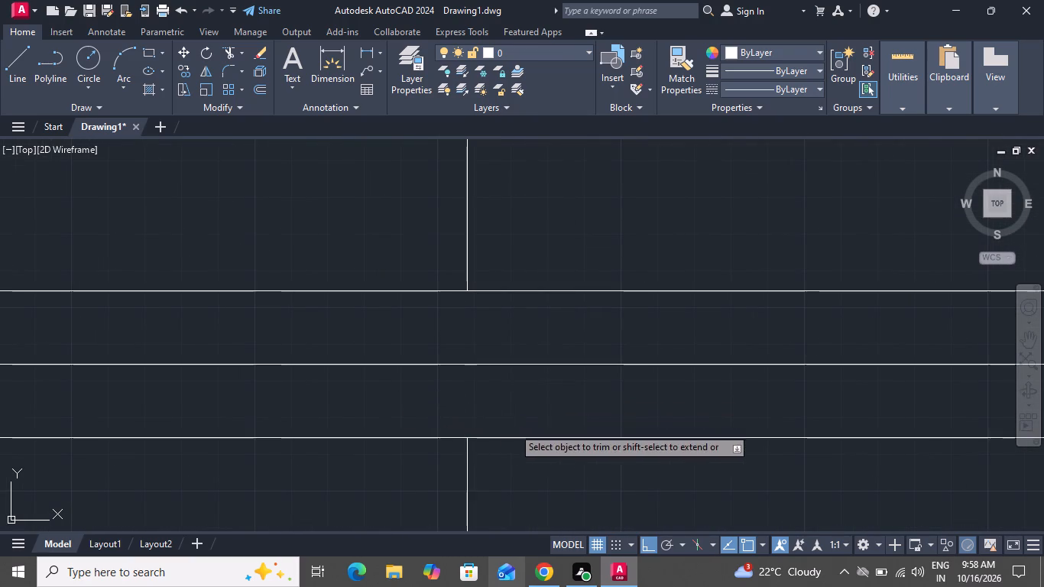
scroll(516, 427, down, 3)
scroll(400, 424, up, 3)
click(342, 420)
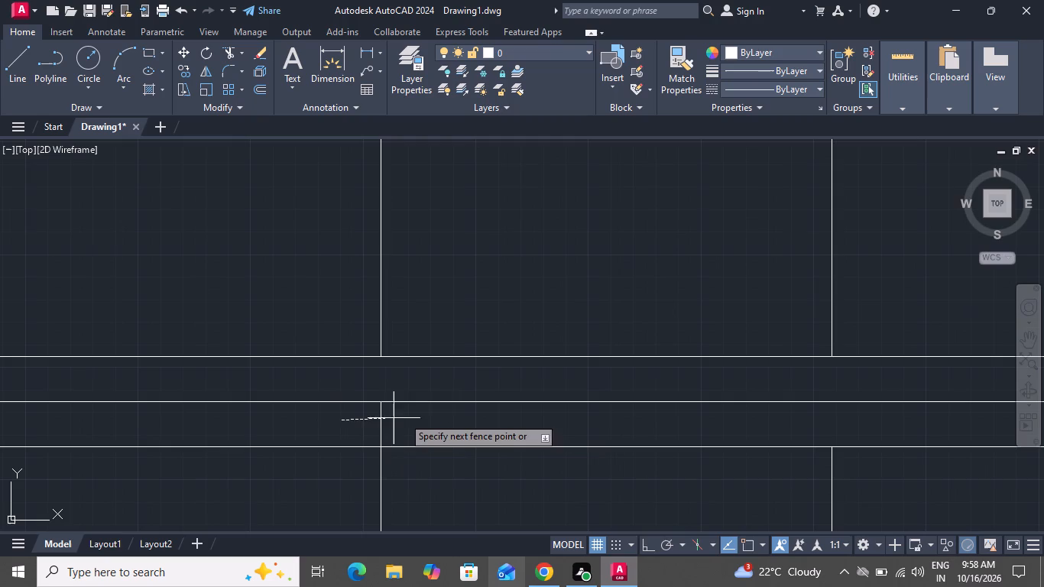
click(437, 415)
scroll(472, 426, down, 3)
scroll(297, 426, up, 3)
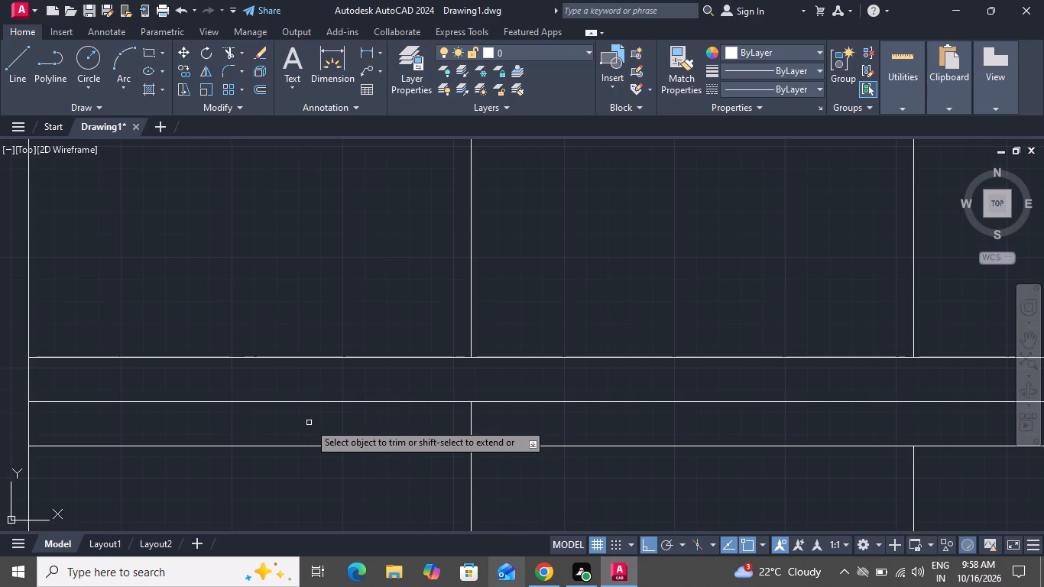
drag(326, 420, 356, 419)
click(520, 420)
click(433, 417)
scroll(473, 408, down, 2)
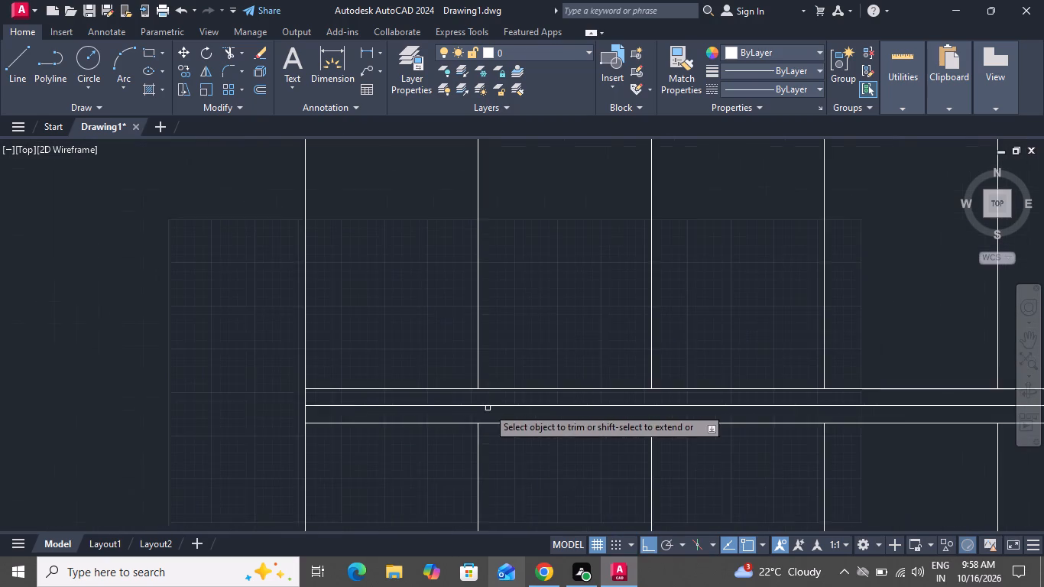
scroll(502, 367, down, 3)
right_click(433, 378)
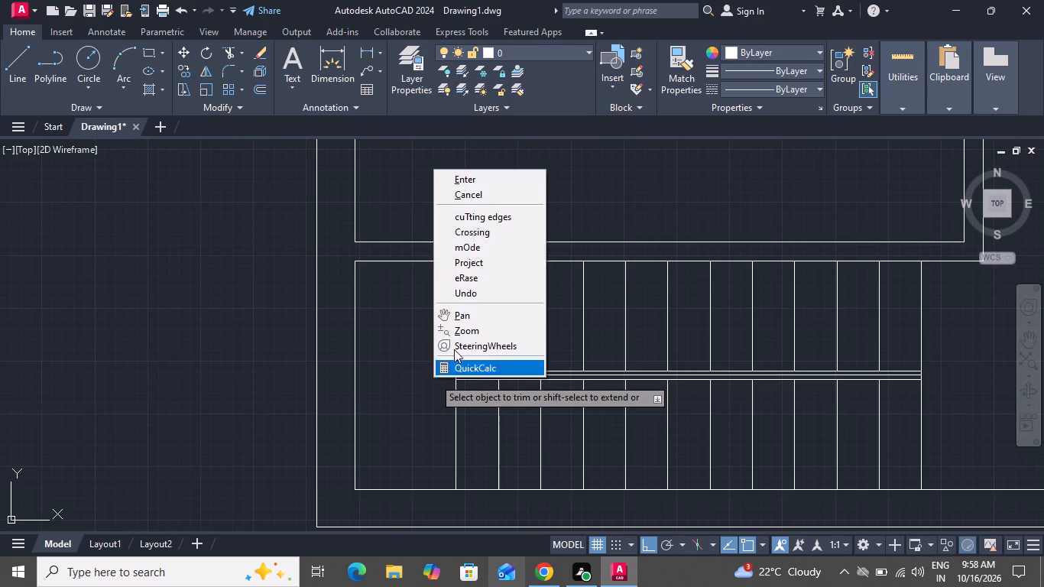
click(473, 190)
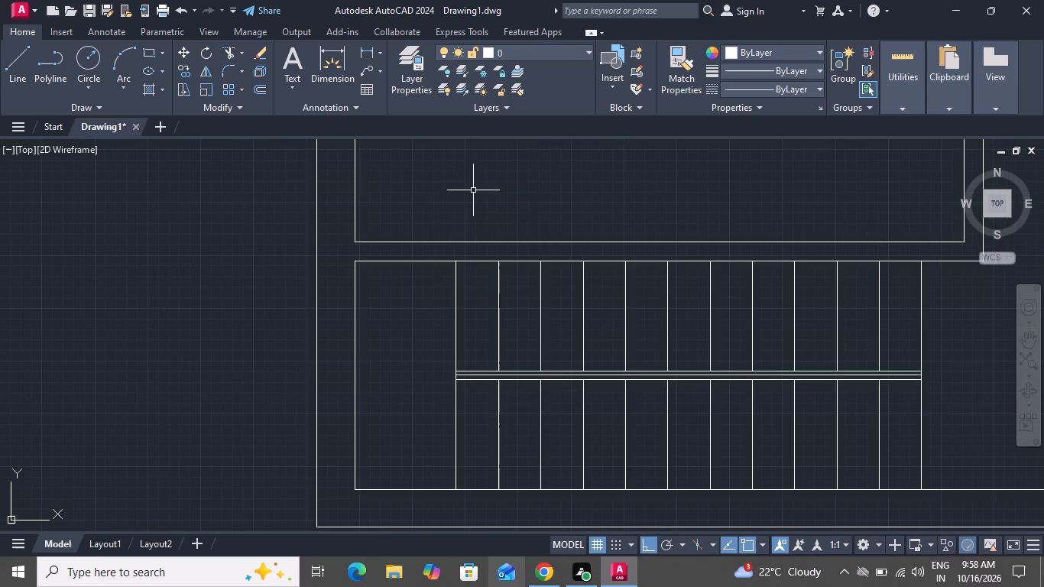
With ortho off, draw an open arrowhead with strokes about 3" and 4" long, its tip on the lower flight's last tread line.
click(17, 50)
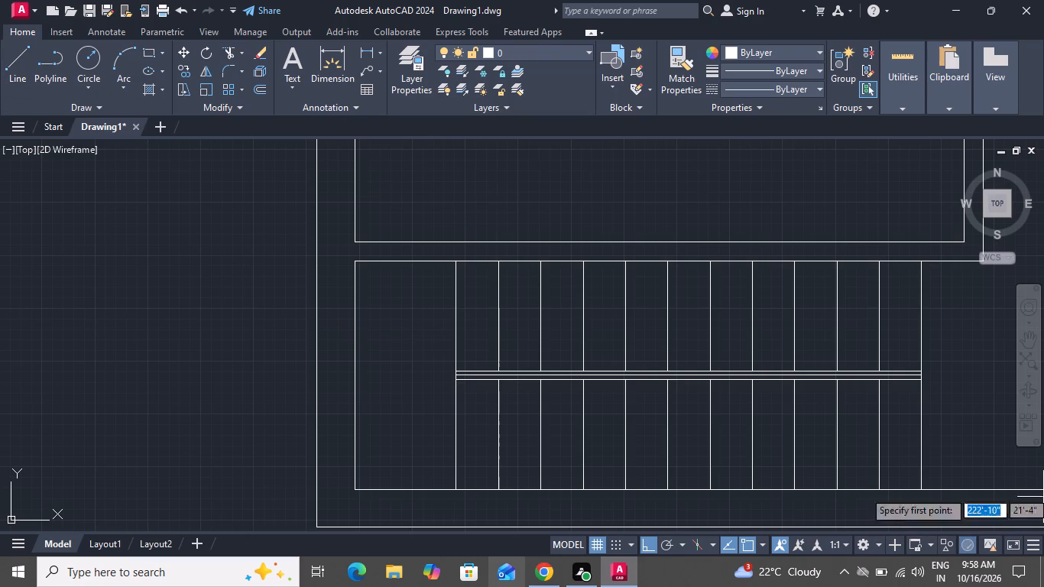
click(921, 430)
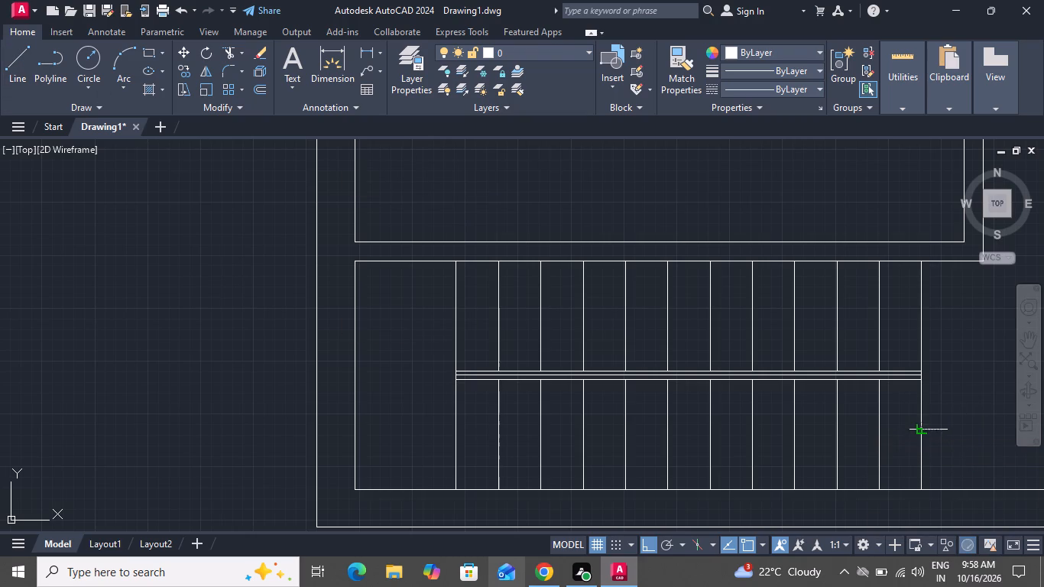
click(653, 542)
scroll(935, 408, up, 2)
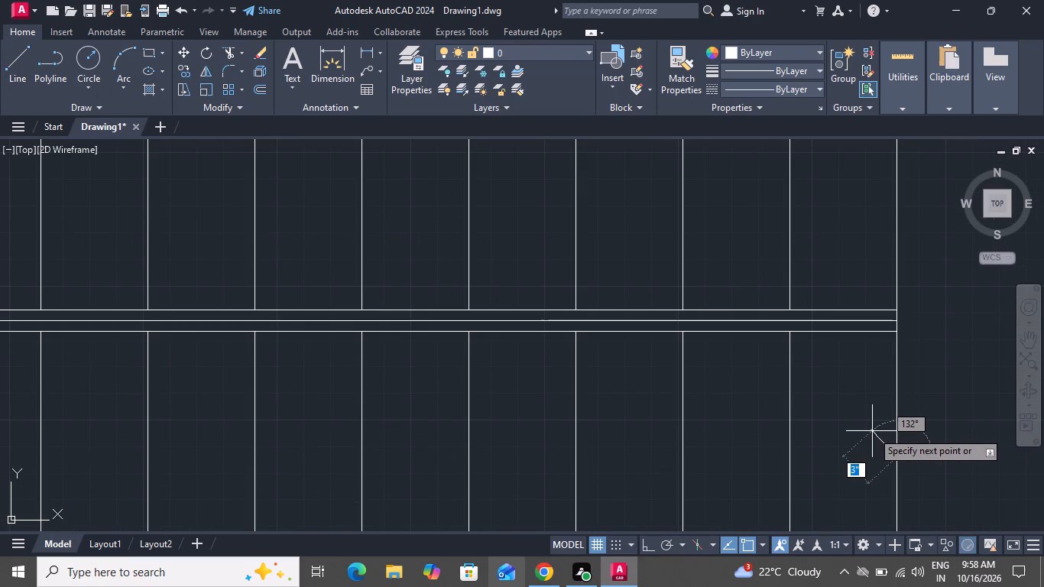
click(872, 430)
click(899, 456)
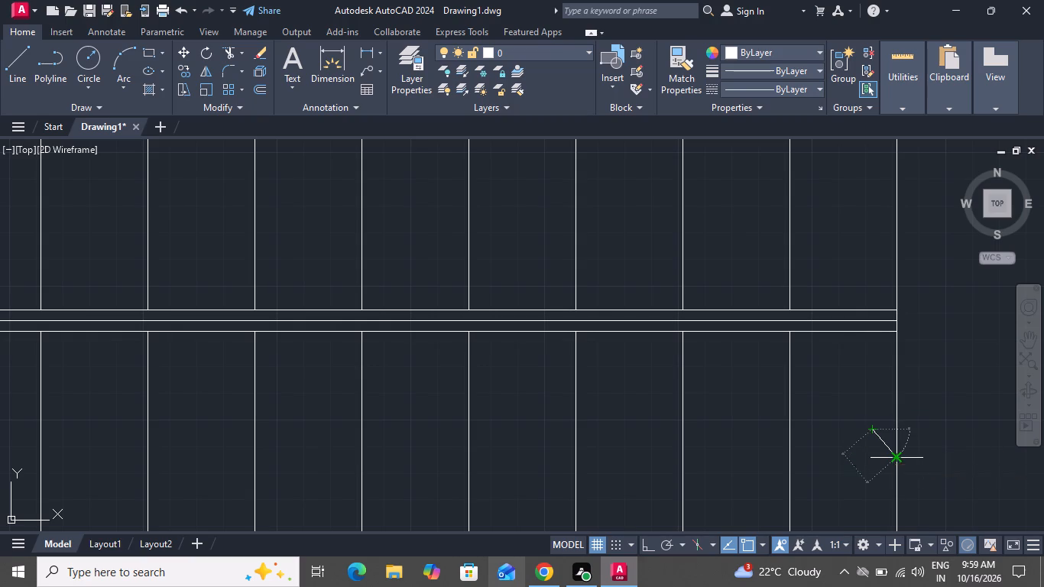
click(877, 492)
right_click(877, 492)
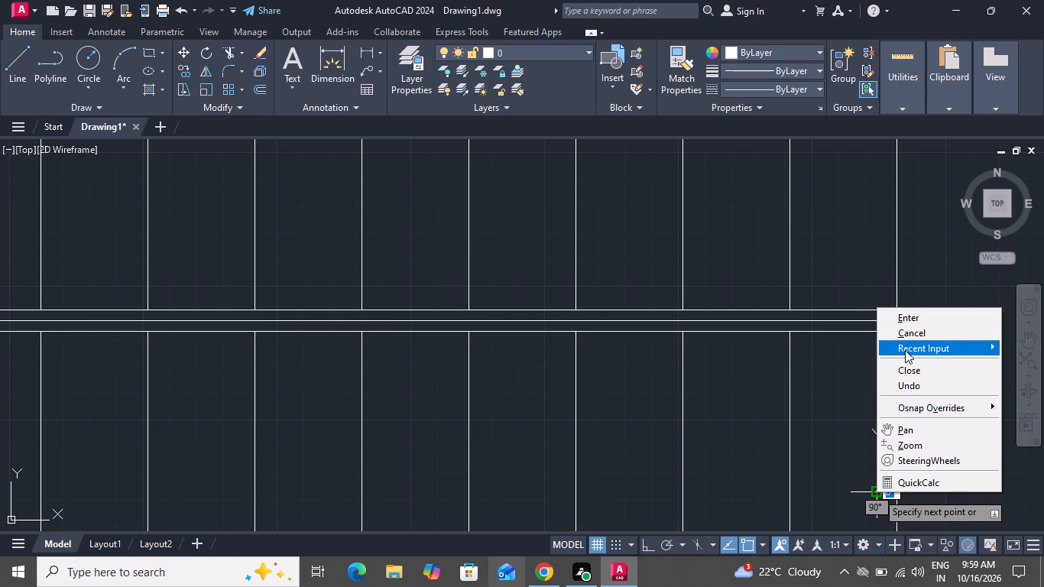
click(909, 331)
With ortho on, draw the direction line from the arrow tip about 10'-2" into the landing, up, and back into the upper flight's last tread.
click(25, 73)
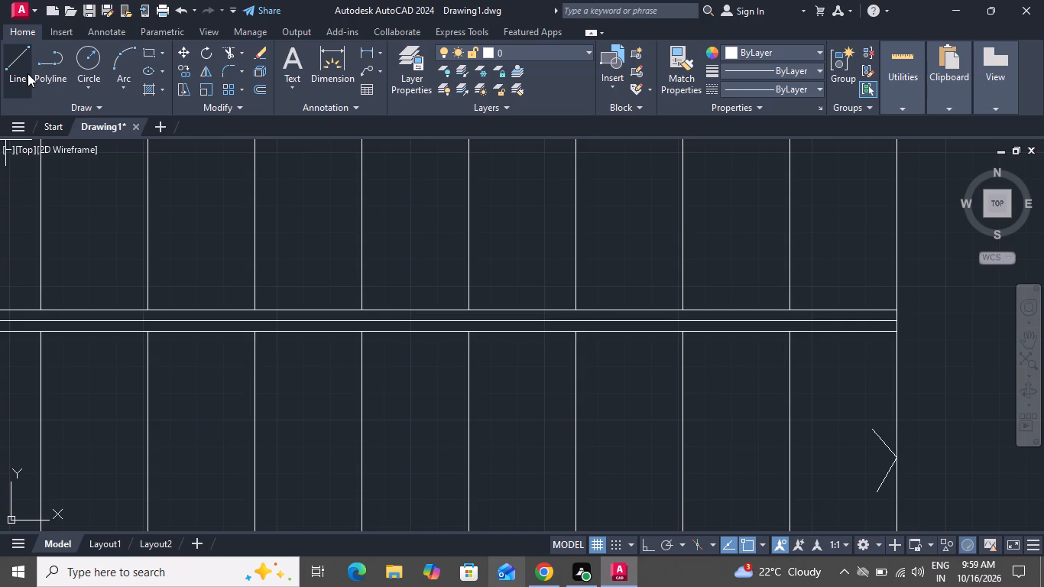
click(901, 459)
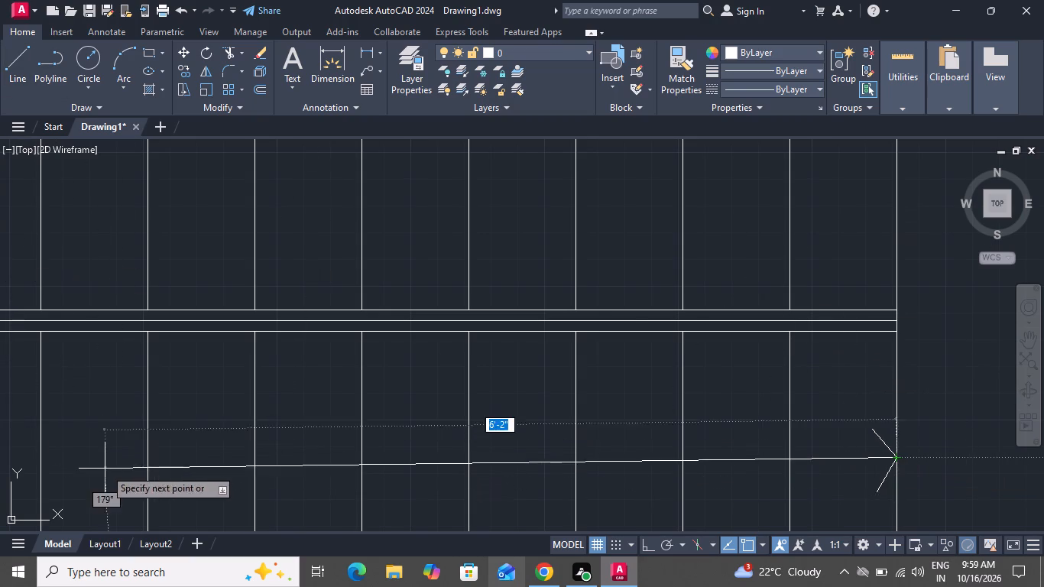
click(644, 548)
scroll(582, 387, down, 3)
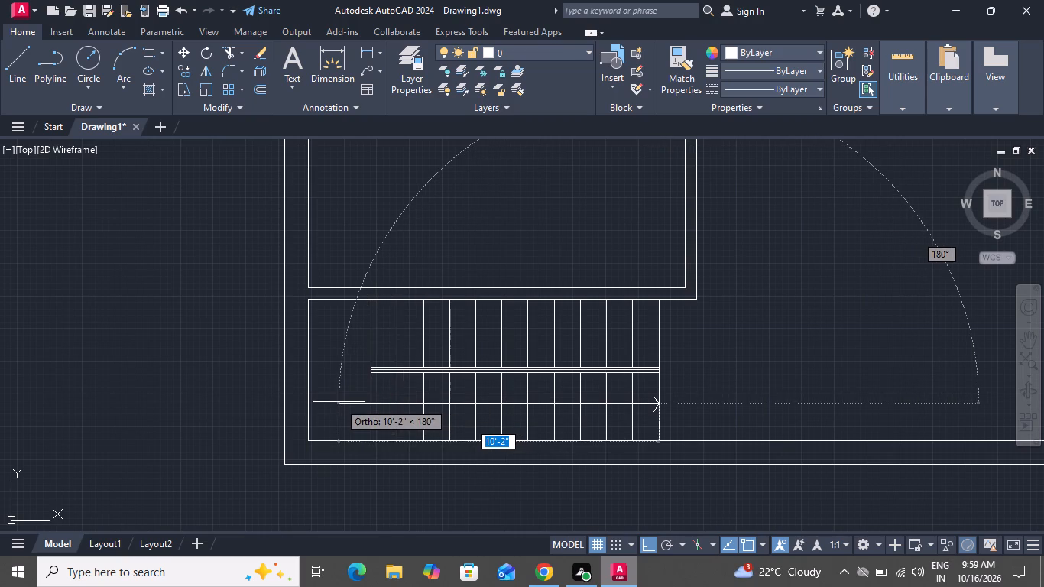
click(339, 401)
click(342, 336)
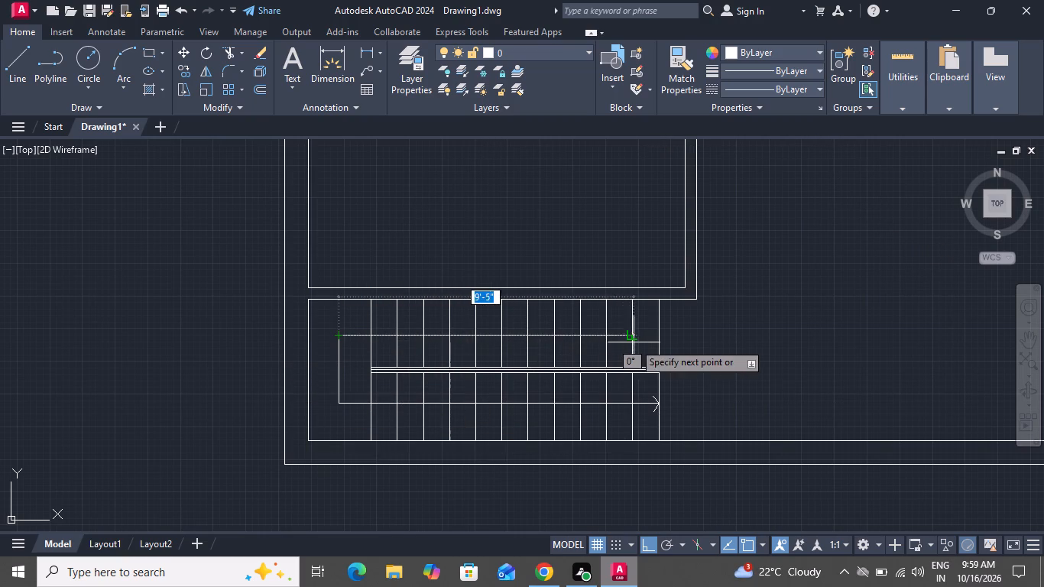
scroll(664, 337, up, 3)
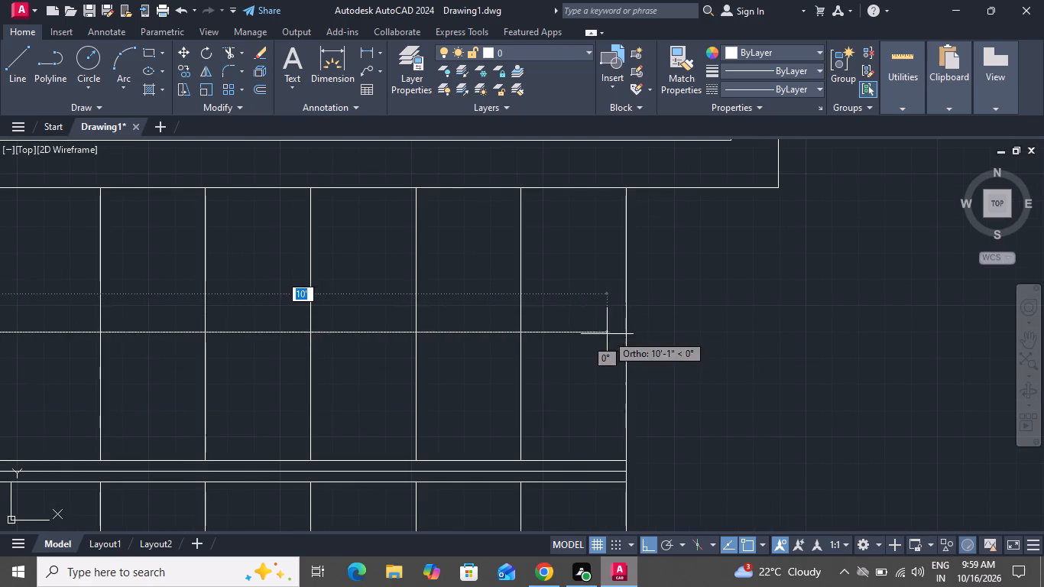
click(536, 334)
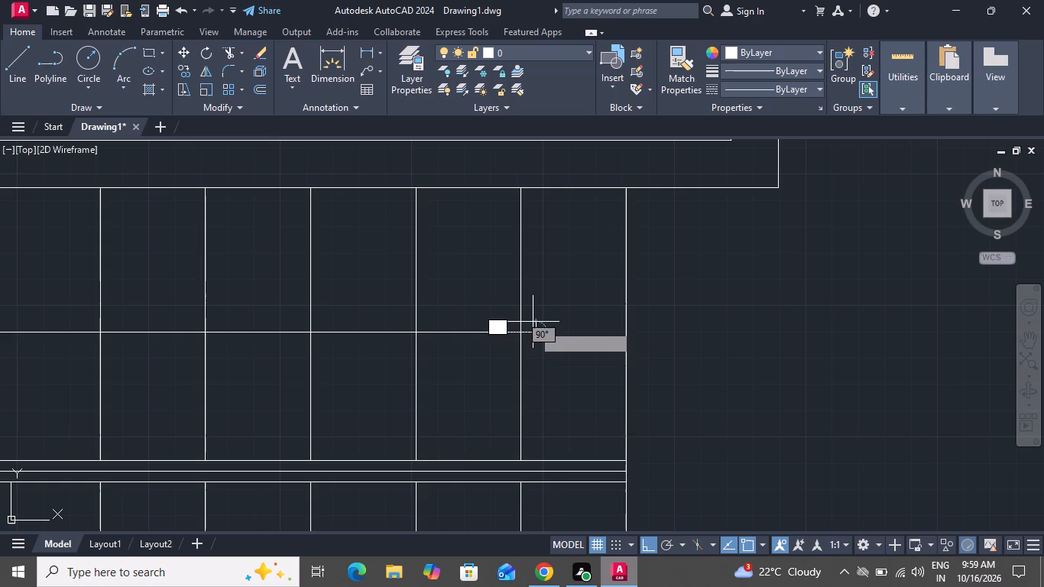
Draw a closed triangular arrowhead at the upper flight's direction line end, with a 3" vertical base and ortho off for its 4" sloping sides.
click(531, 313)
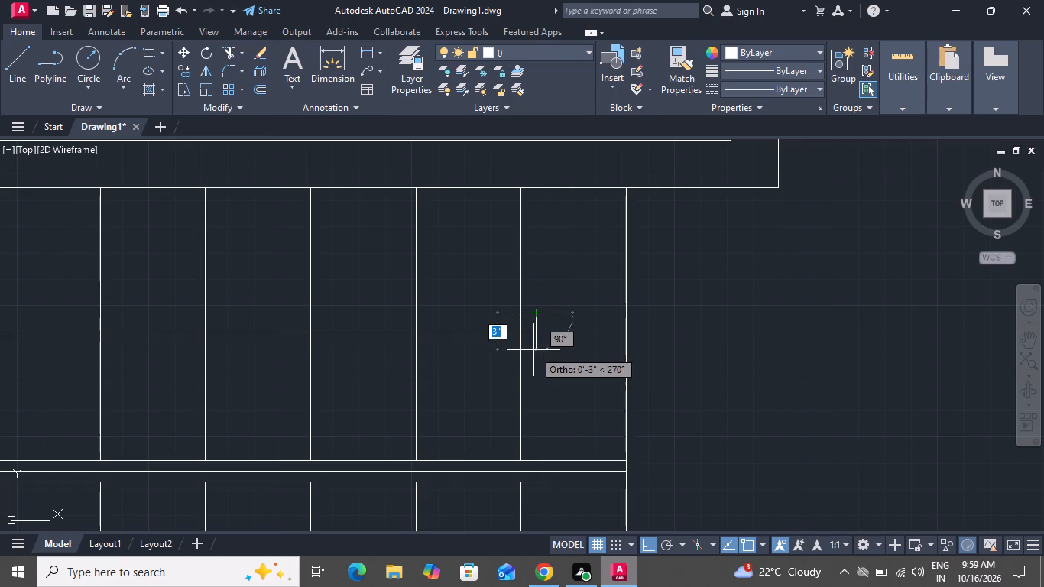
click(534, 351)
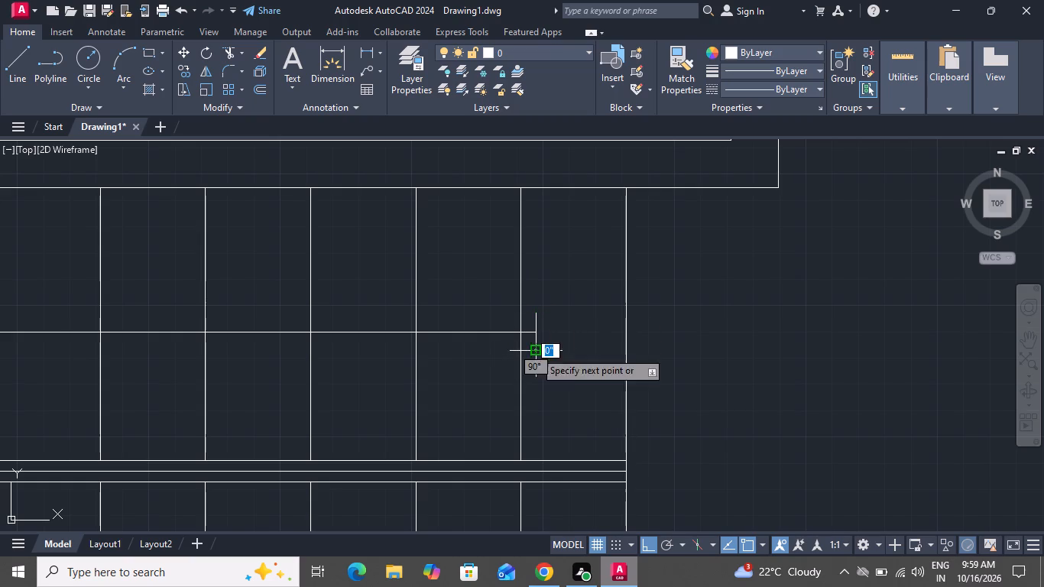
click(643, 540)
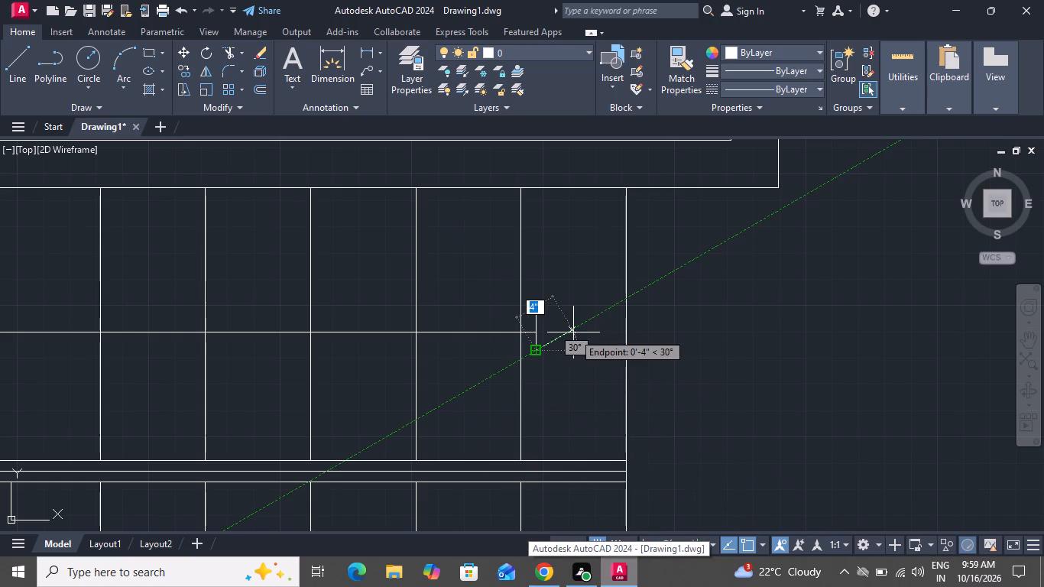
click(570, 332)
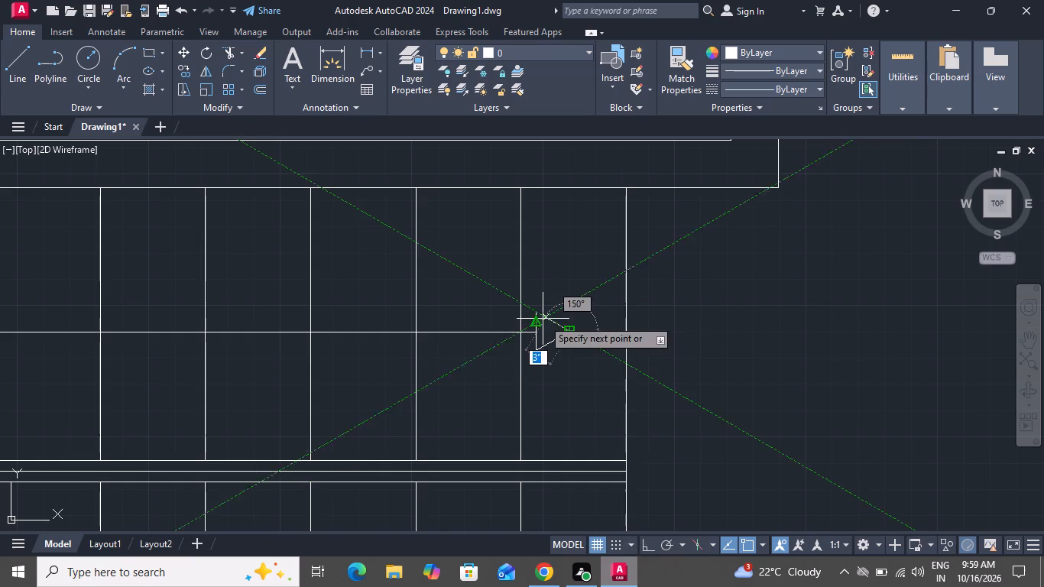
click(534, 314)
right_click(534, 314)
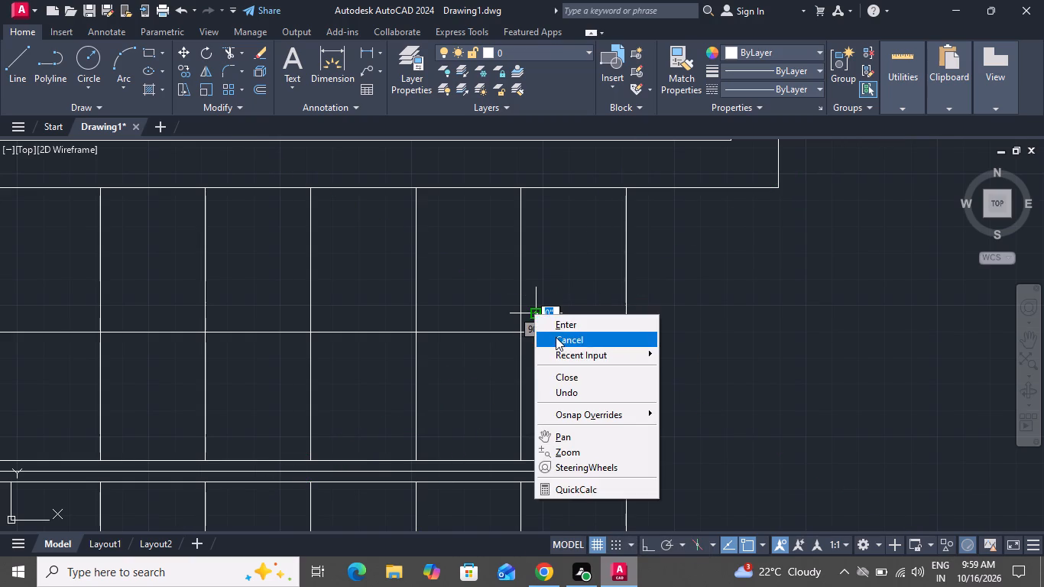
click(556, 337)
Trim away the last tread line of the upper flight, just beyond the triangular arrowhead, and end the trimming.
scroll(518, 336, down, 3)
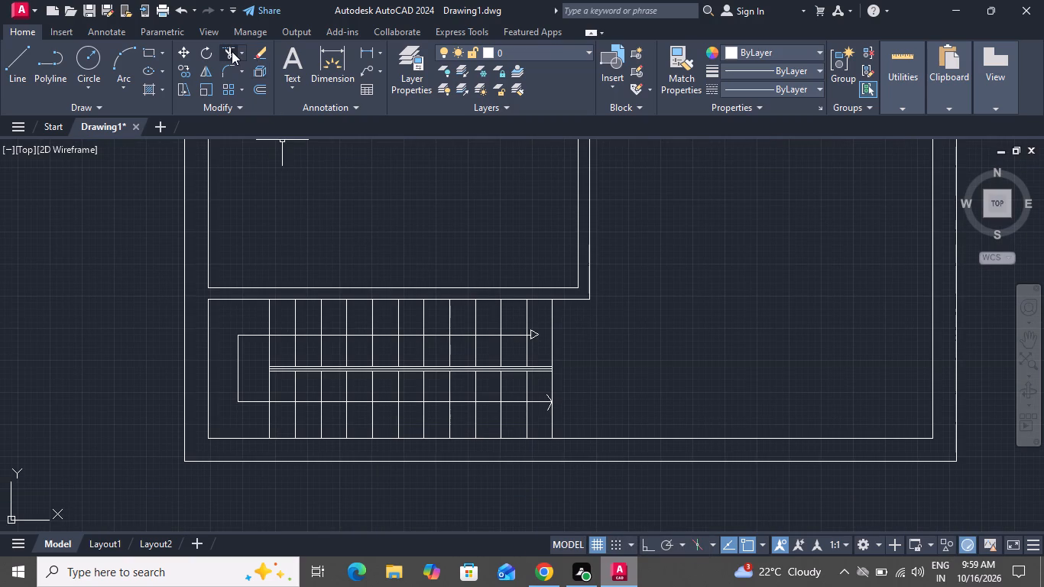
click(232, 50)
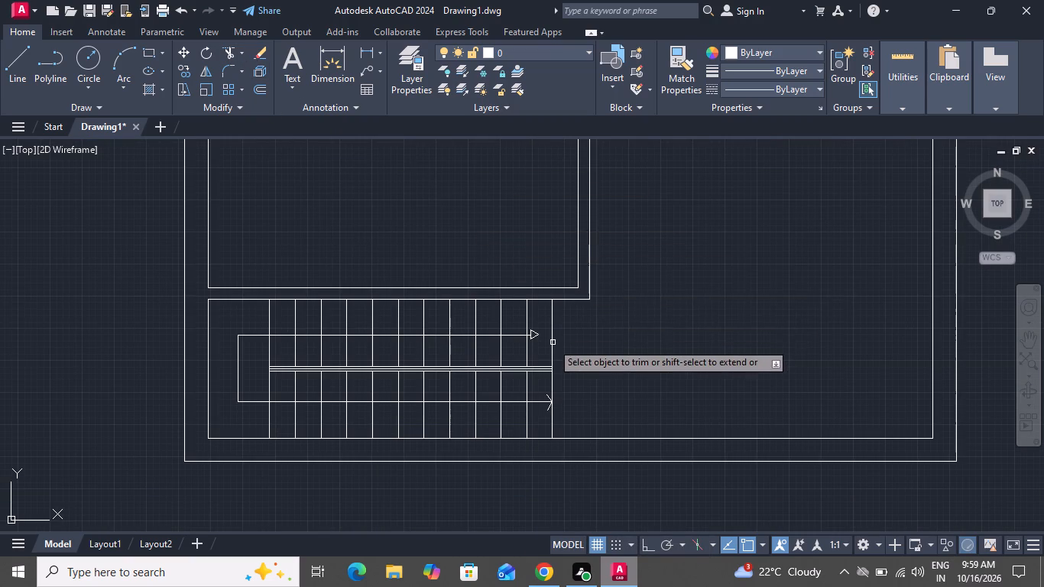
scroll(550, 344, up, 2)
click(531, 345)
click(566, 342)
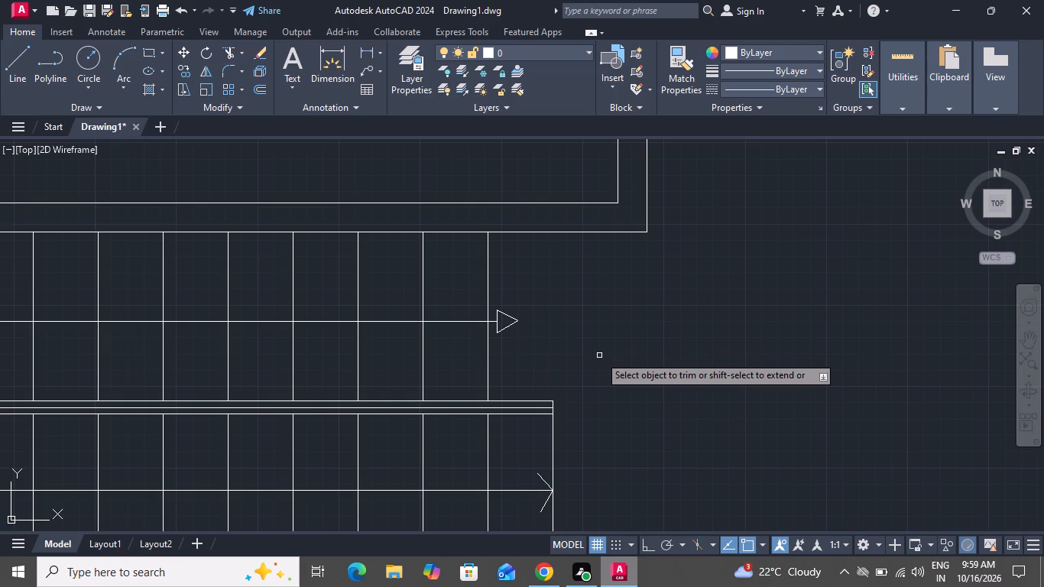
right_click(599, 355)
click(614, 174)
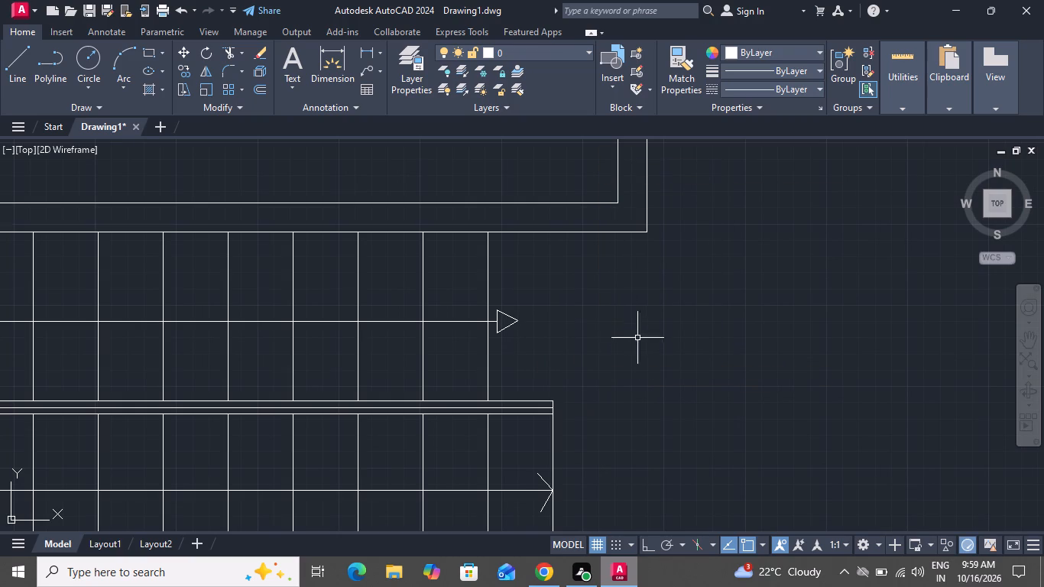
Draw a vertical line across the top outer wall from the midpoint of the top-left room's inner wall line.
scroll(639, 346, down, 3)
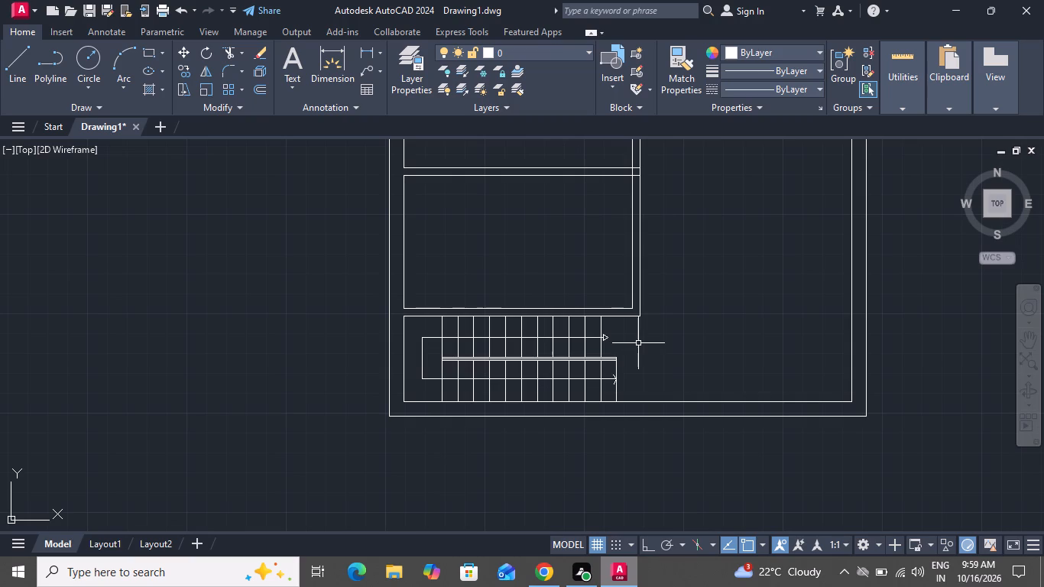
scroll(640, 344, down, 3)
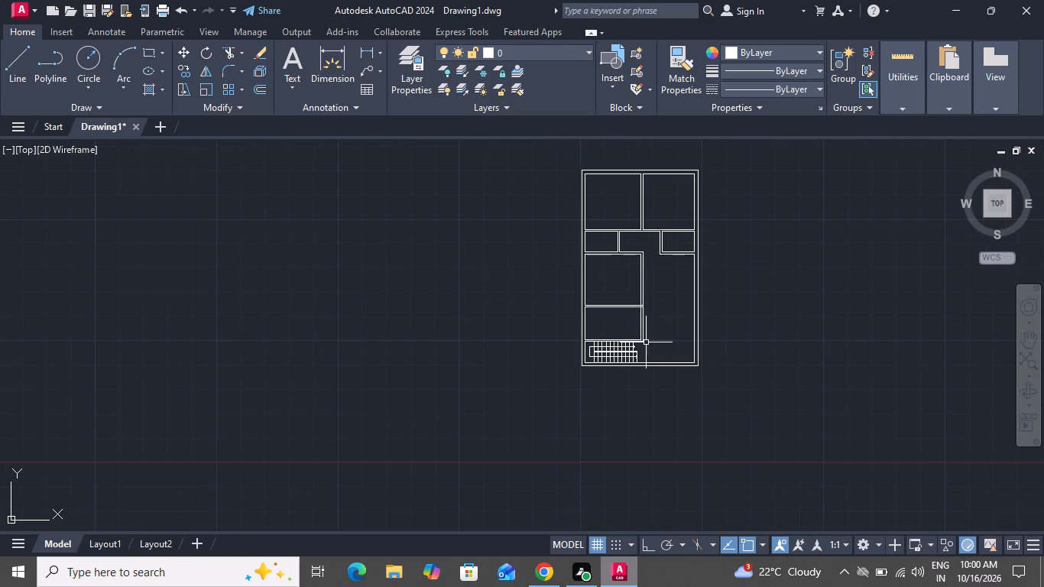
scroll(621, 156, up, 4)
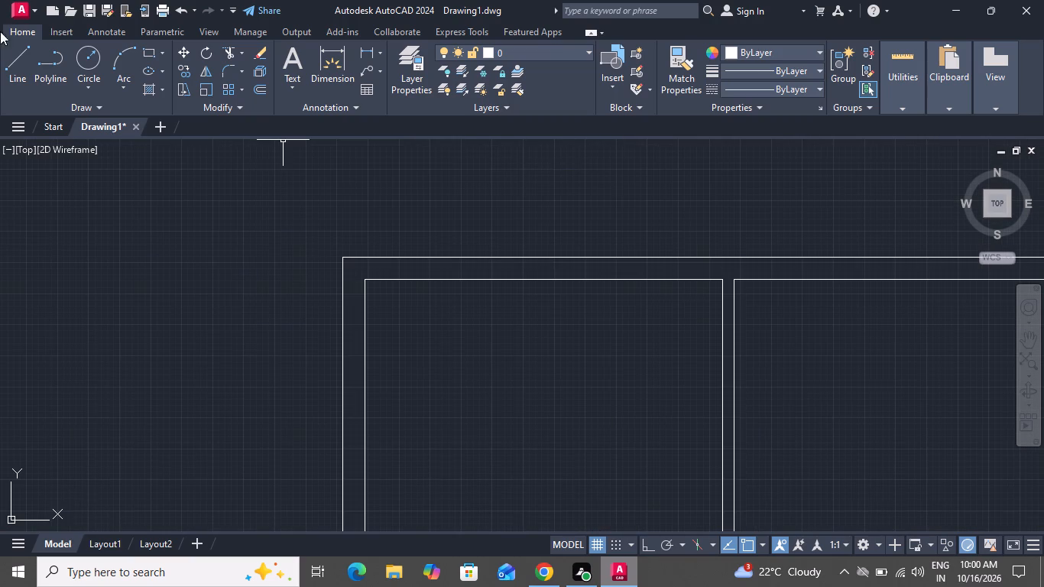
click(21, 50)
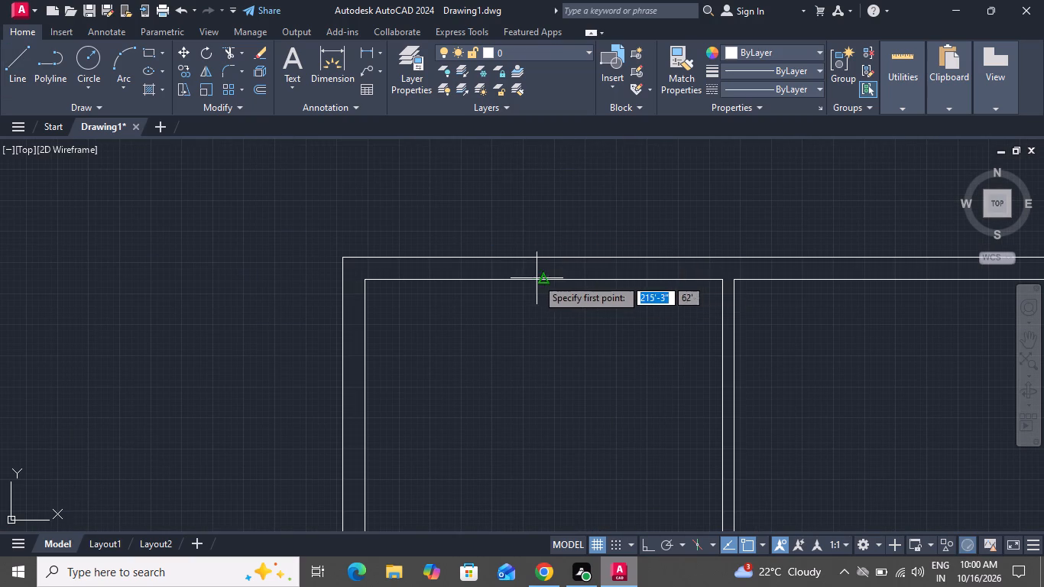
click(546, 281)
click(545, 257)
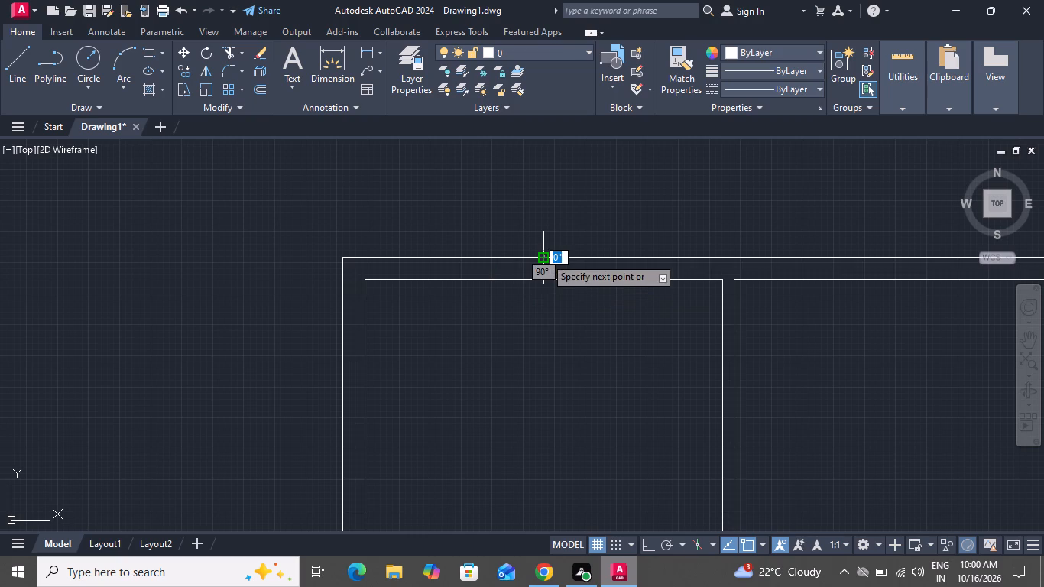
right_click(545, 255)
click(555, 282)
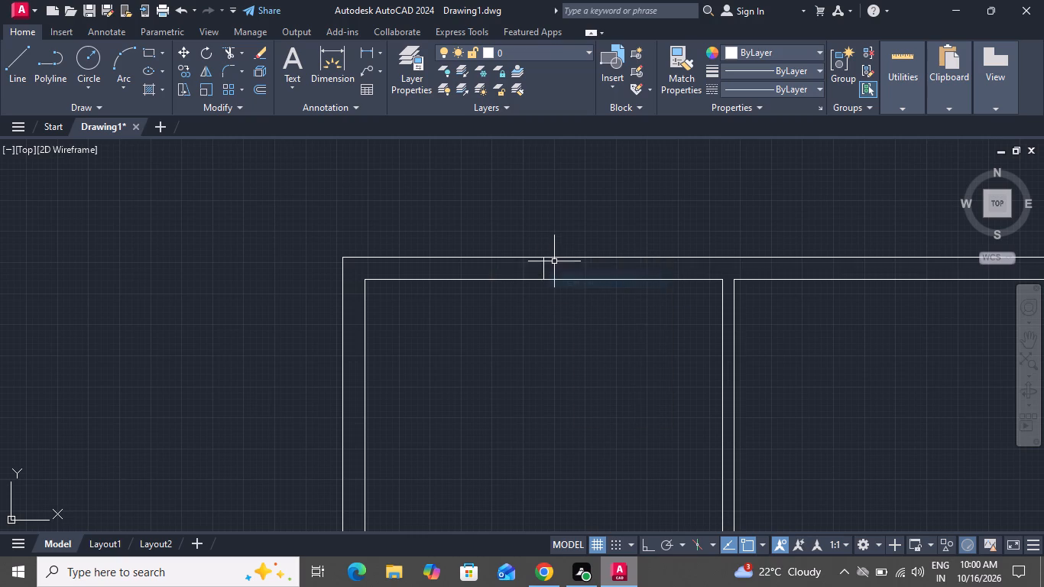
Offset the vertical line in the top wall by 2' to both sides to mark the window's width.
scroll(554, 261, down, 1)
scroll(554, 261, up, 1)
text(o)
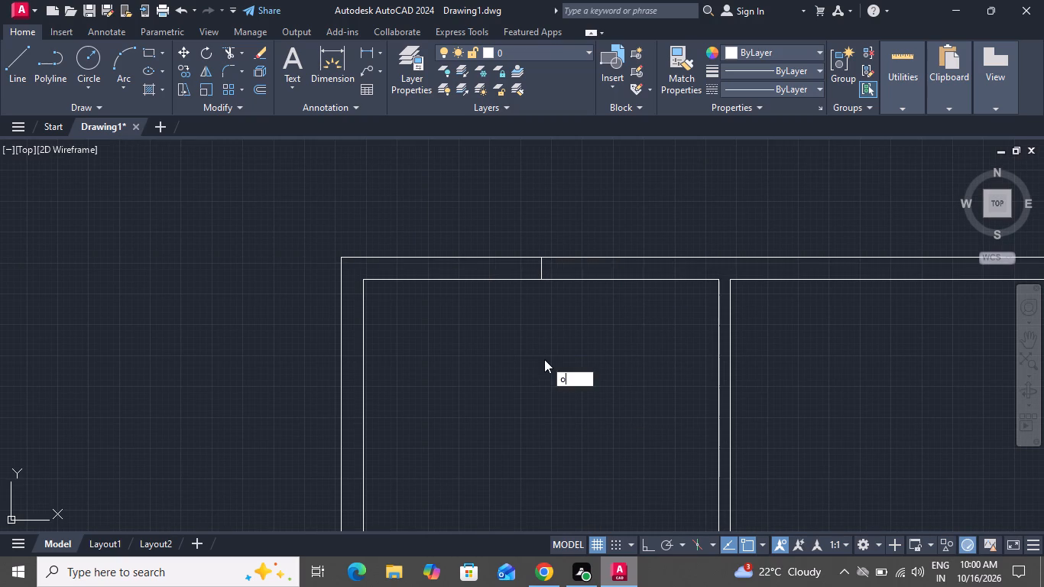
key(space)
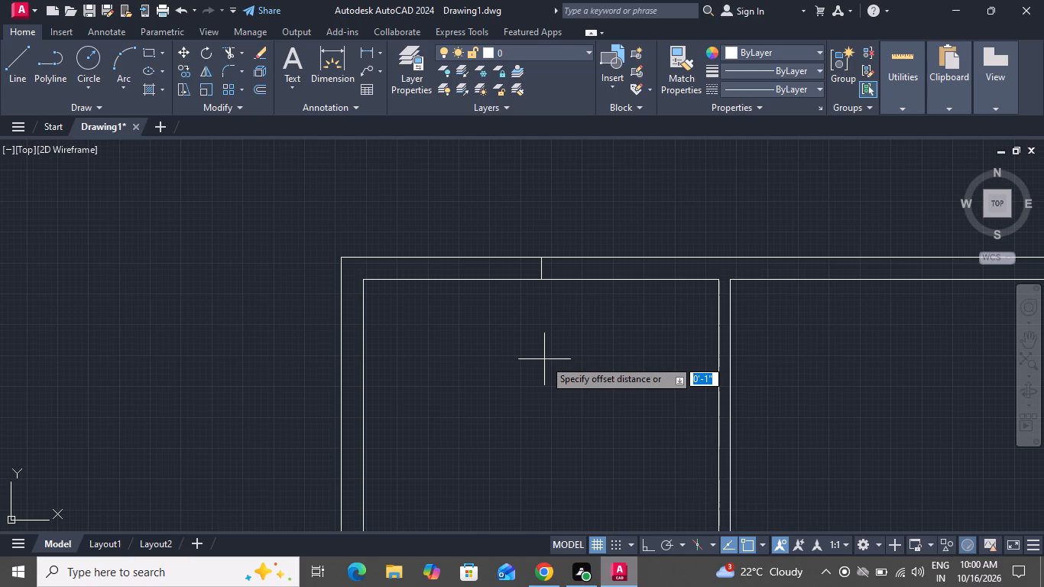
key(2)
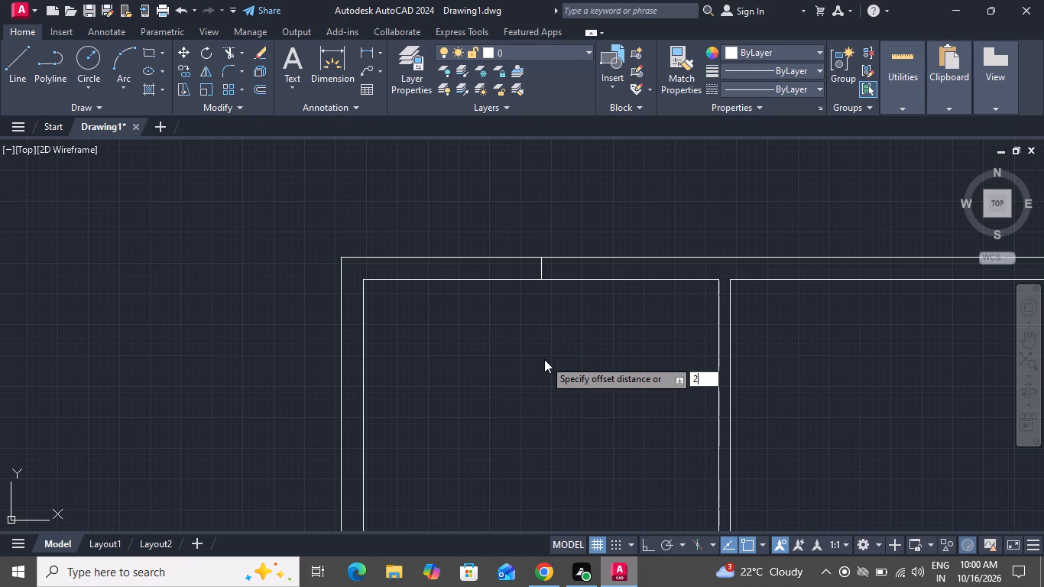
key(apostrophe)
key(Return)
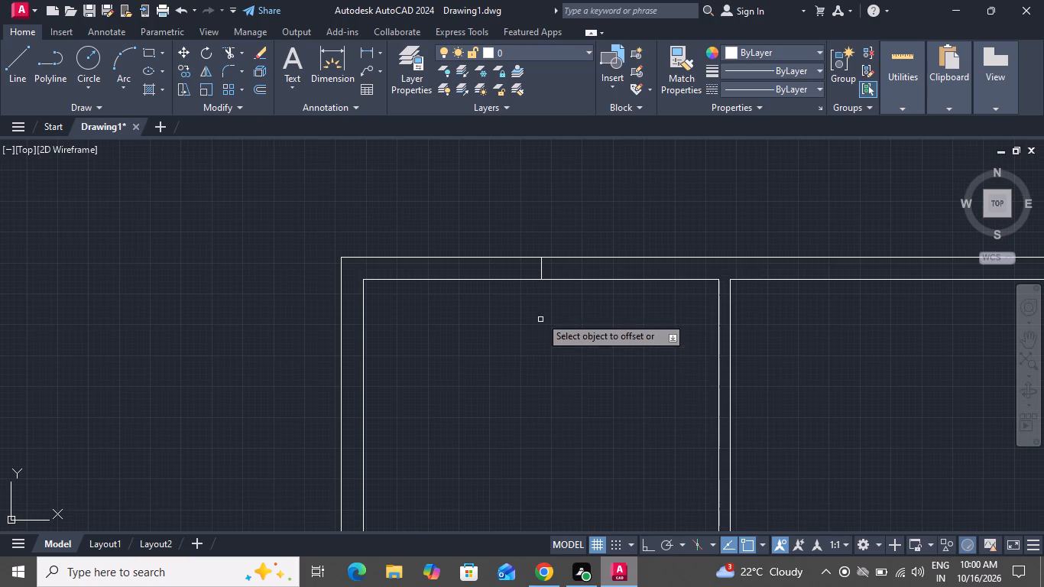
scroll(545, 258, up, 2)
click(531, 278)
click(434, 293)
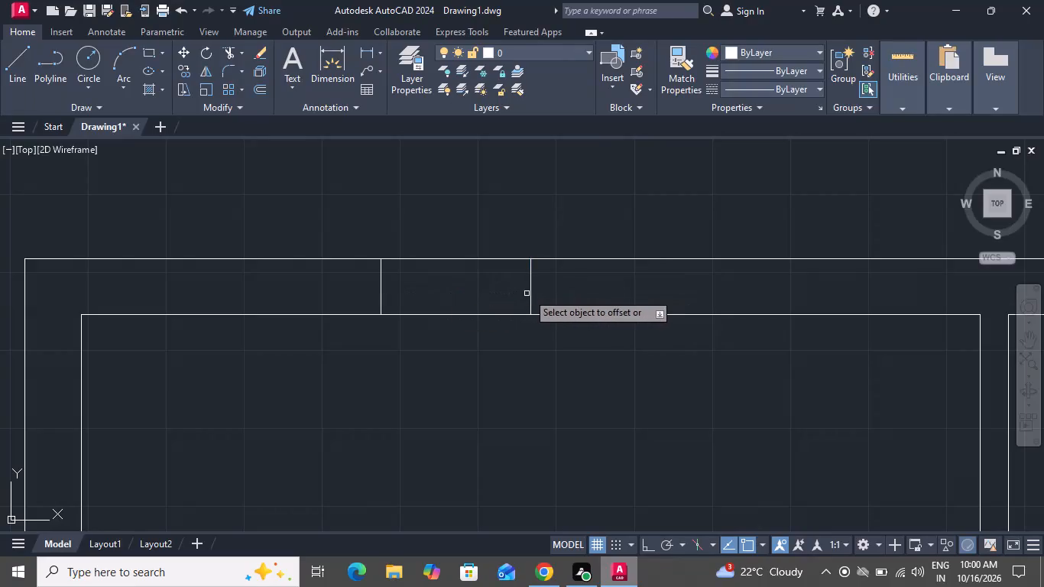
click(530, 291)
click(593, 290)
scroll(577, 367, up, 1)
right_click(577, 367)
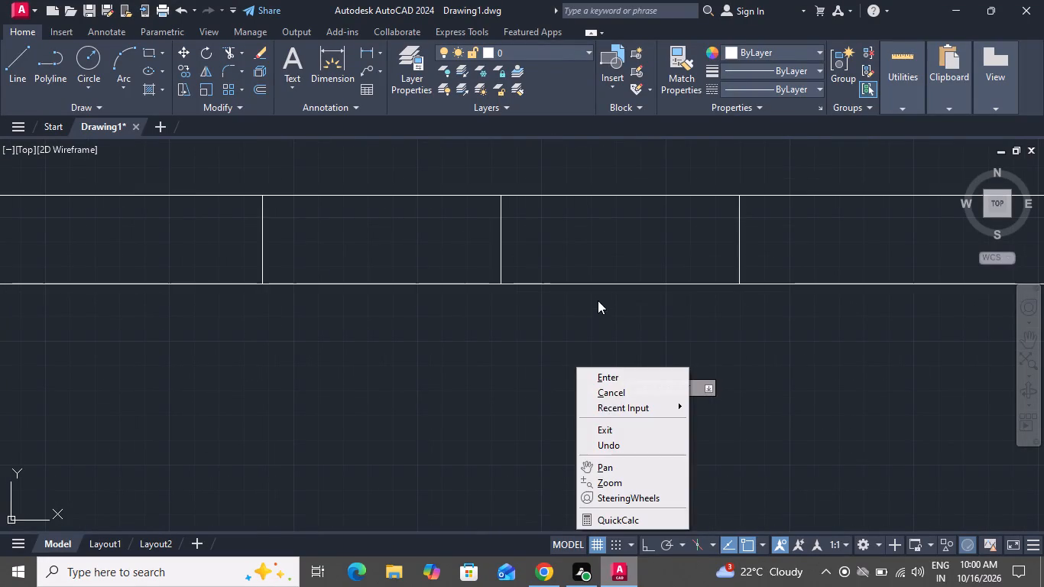
click(608, 399)
Offset the two outer vertical window lines 2" outward, away from the middle line.
text(o)
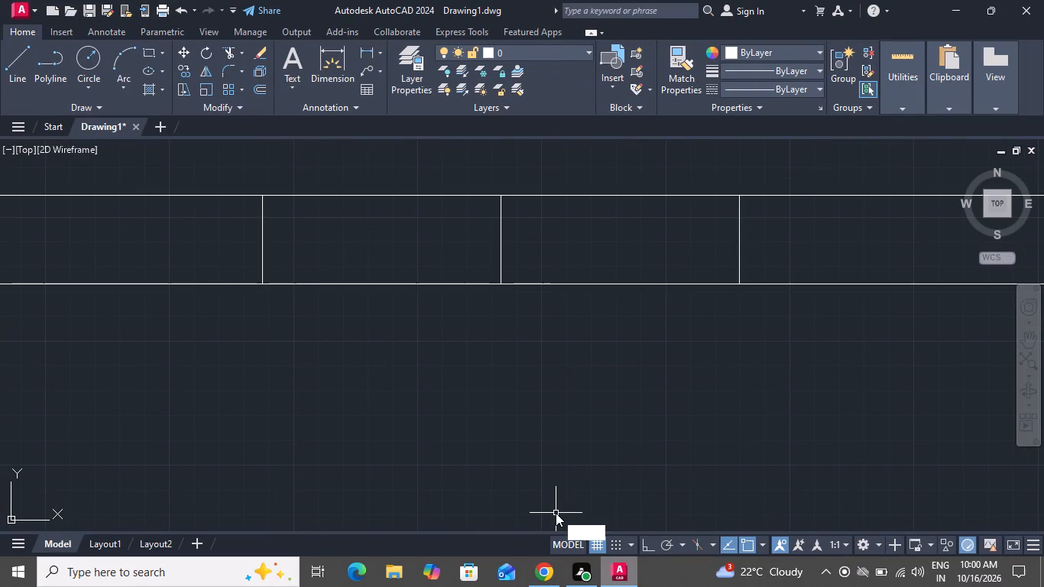
key(space)
key(2)
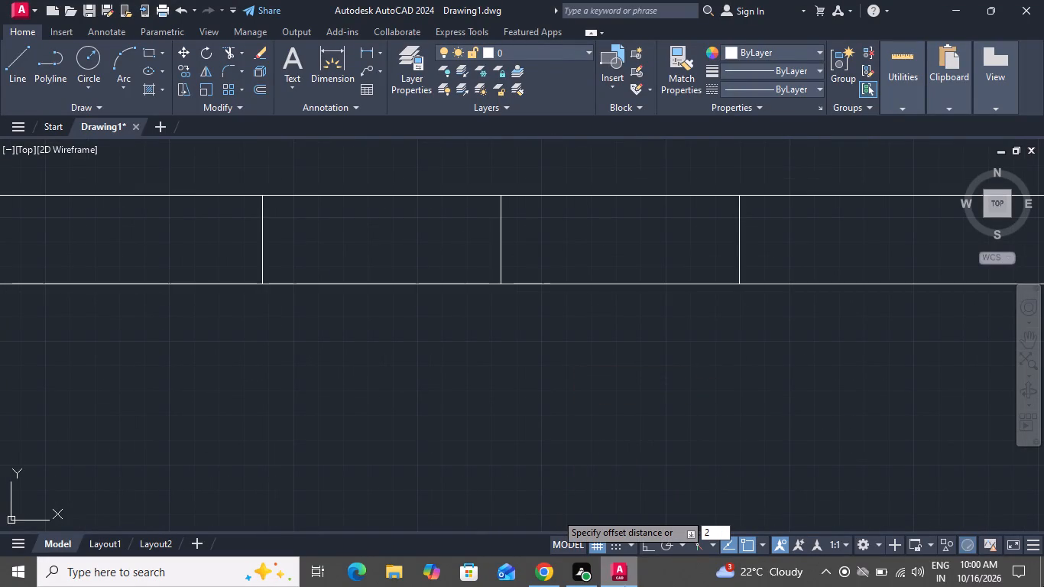
key(shift+quotedbl)
key(Return)
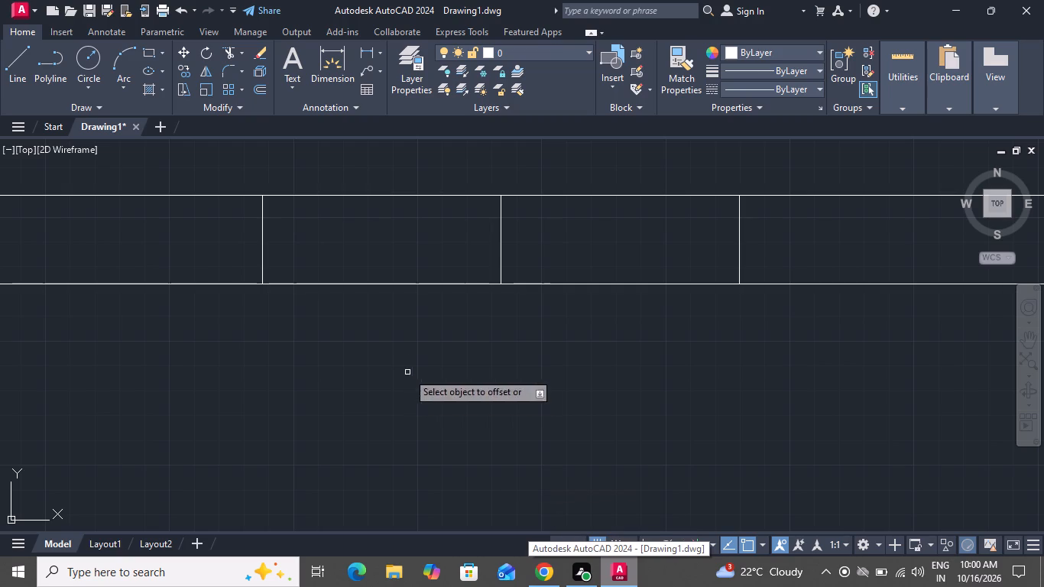
click(262, 242)
click(218, 241)
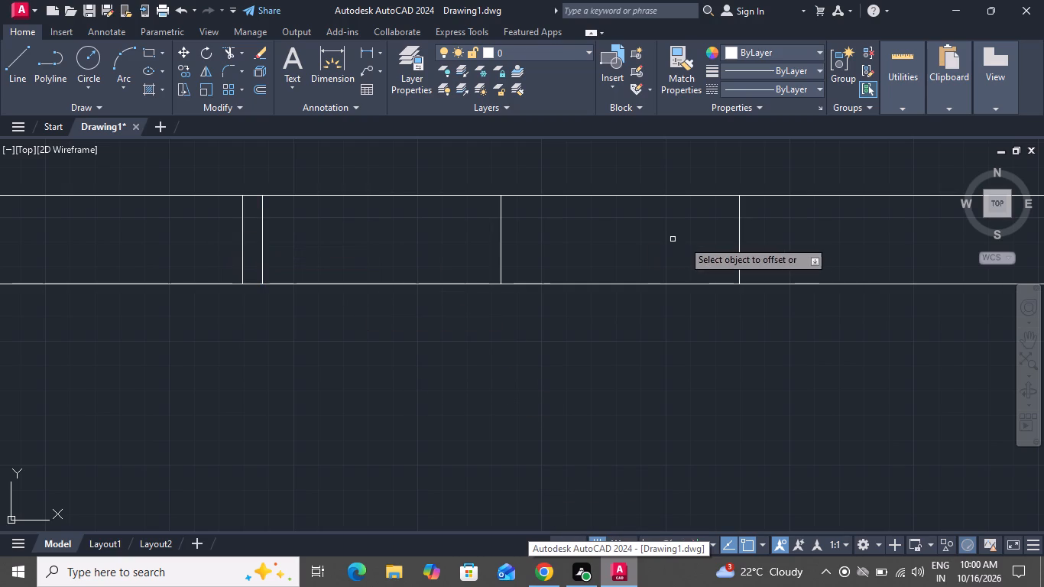
drag(738, 245, 747, 245)
click(836, 236)
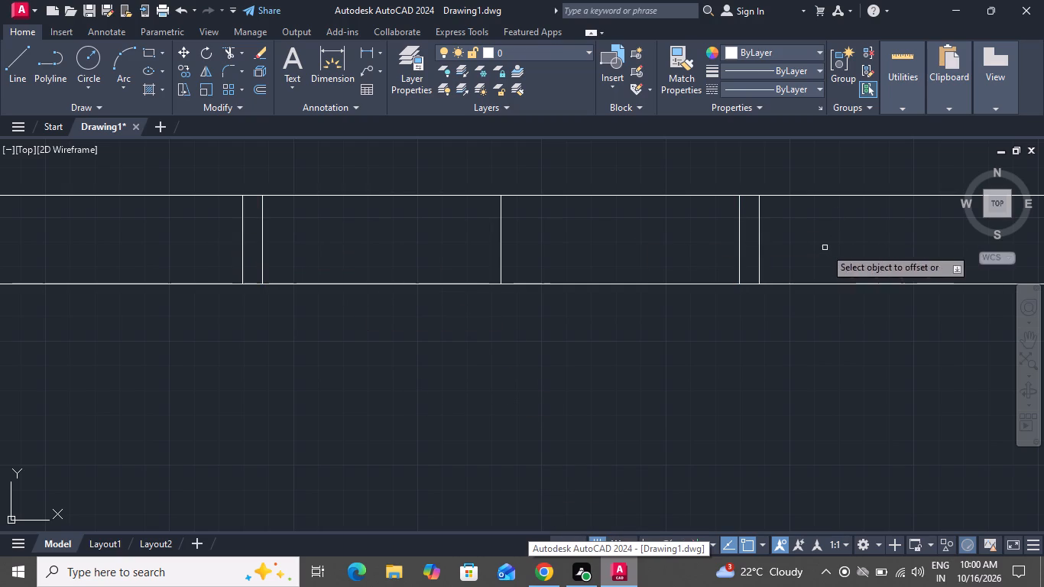
right_drag(731, 378, 715, 382)
click(777, 410)
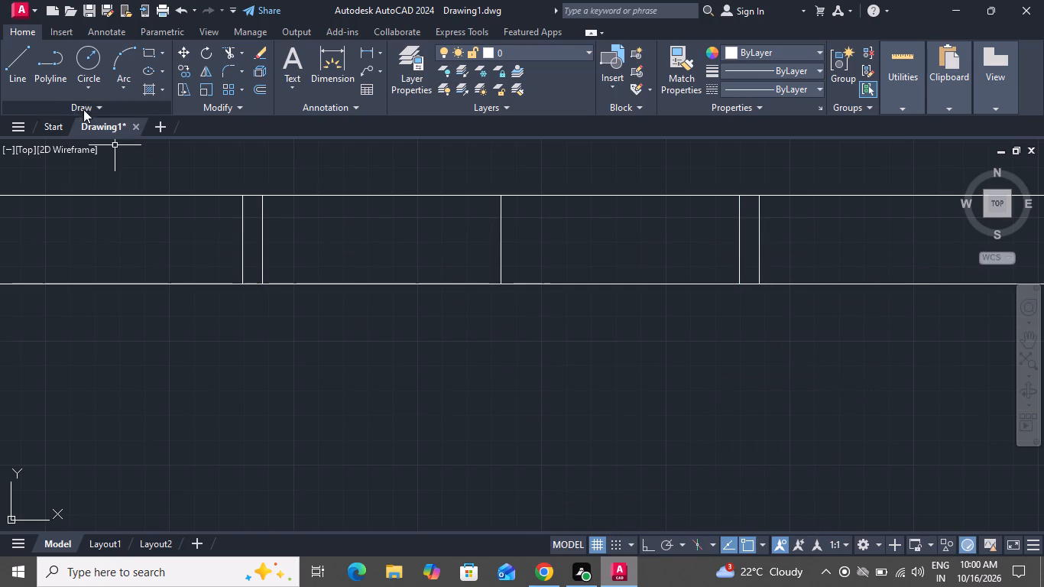
Draw a horizontal line through the wall's mid-thickness between the midpoints of the two inner window edge lines.
click(8, 68)
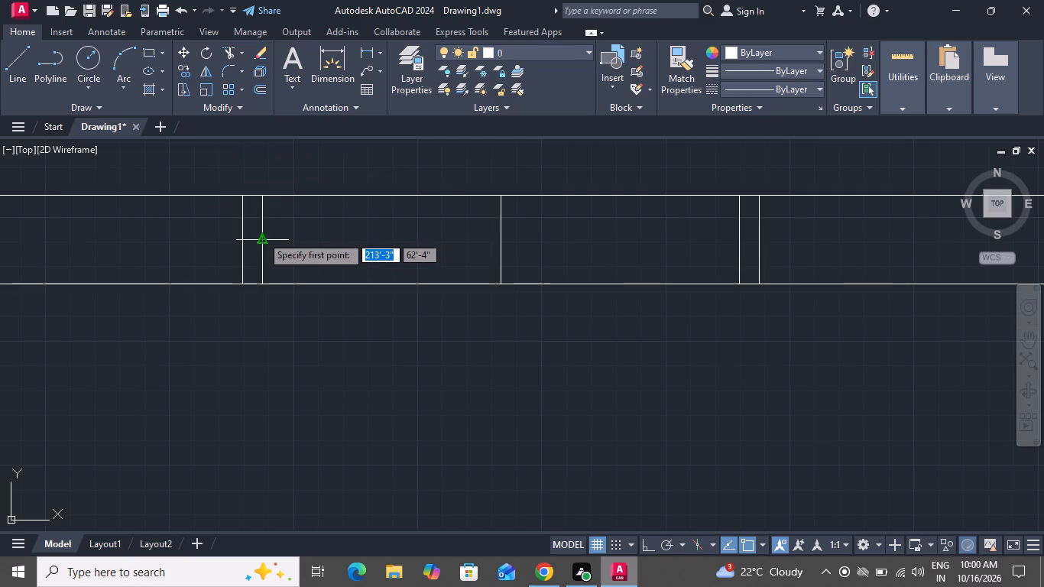
click(261, 235)
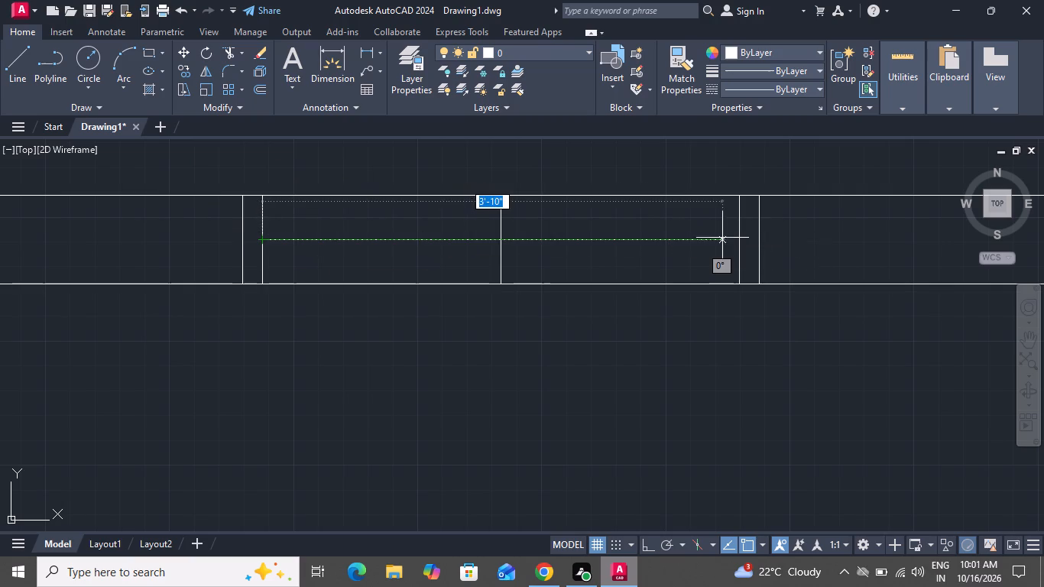
click(738, 242)
right_click(738, 242)
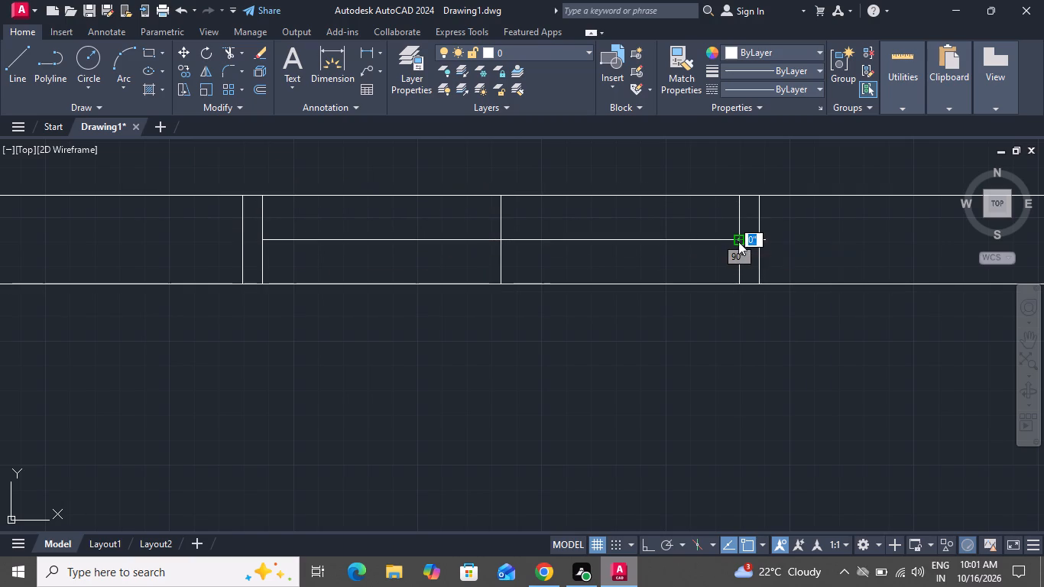
click(742, 260)
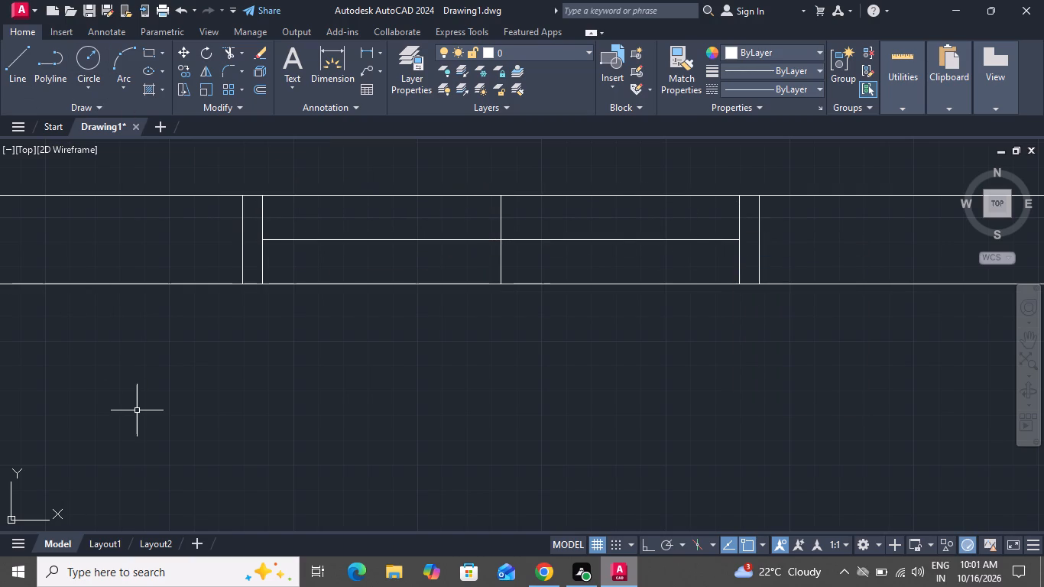
Offset the top-left window's horizontal middle line by 1" both upward and downward.
text(o)
key(space)
key(1)
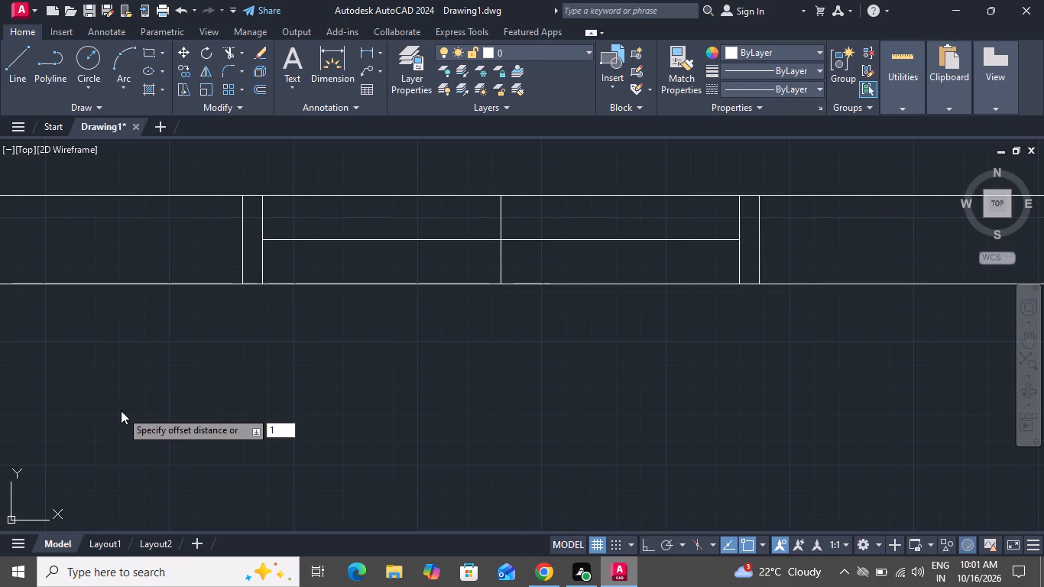
key(shift+quotedbl)
key(Return)
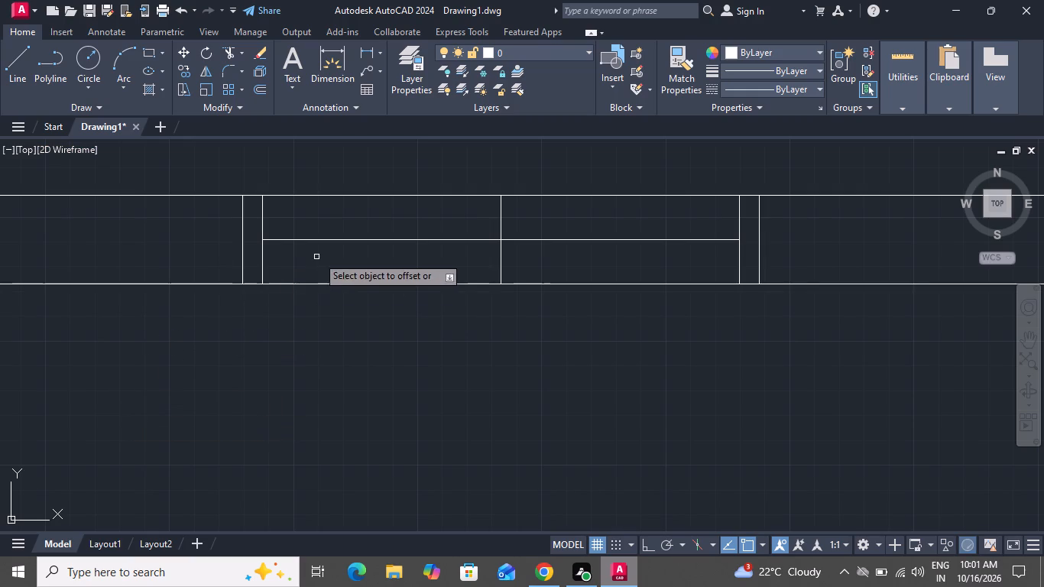
click(317, 241)
click(337, 277)
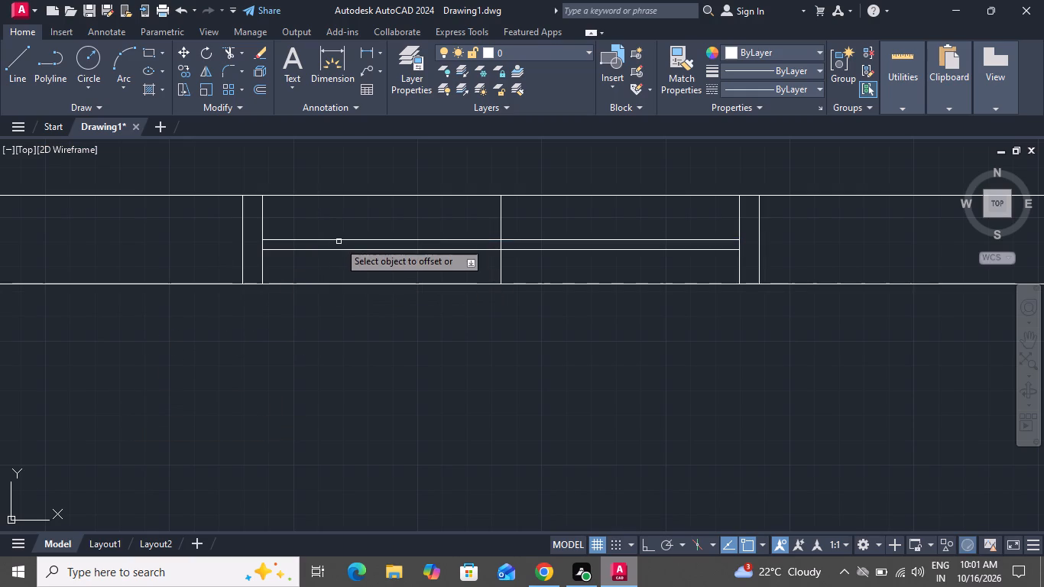
click(340, 241)
click(342, 222)
right_click(342, 309)
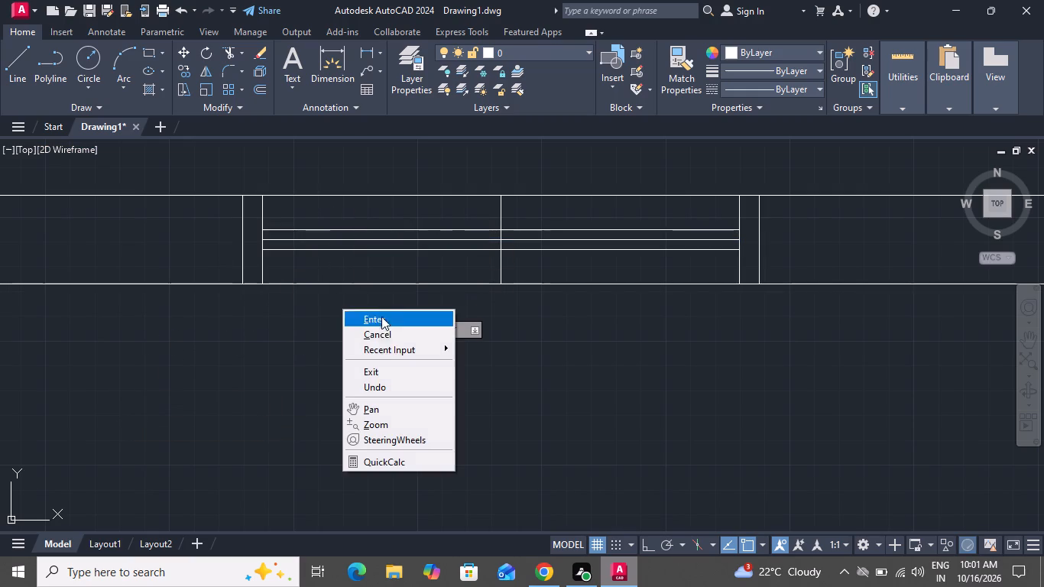
click(384, 326)
Delete the vertical centre line and the horizontal middle line of the top-left room's window.
scroll(504, 239, up, 2)
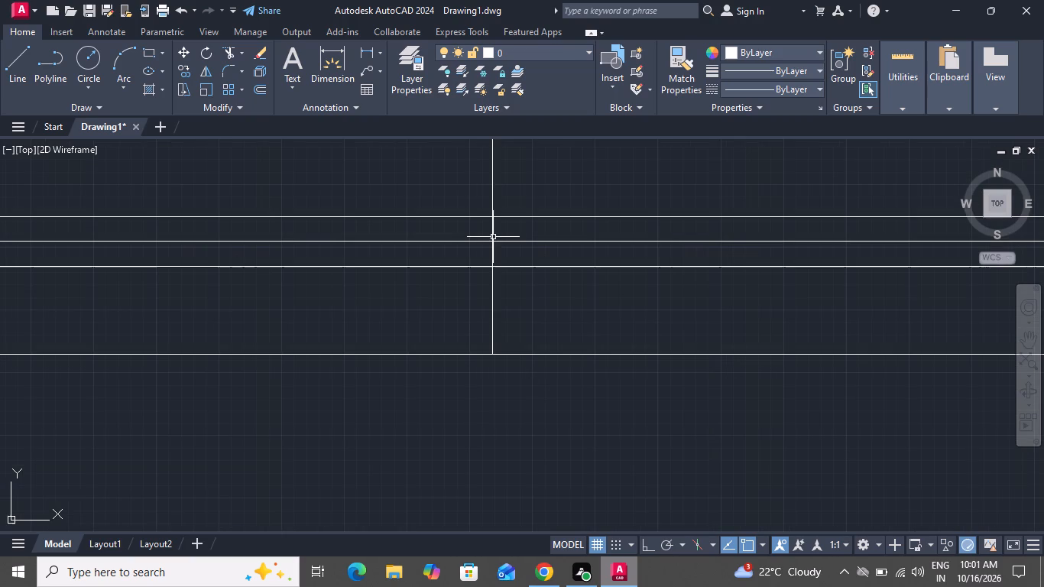
click(506, 237)
click(475, 246)
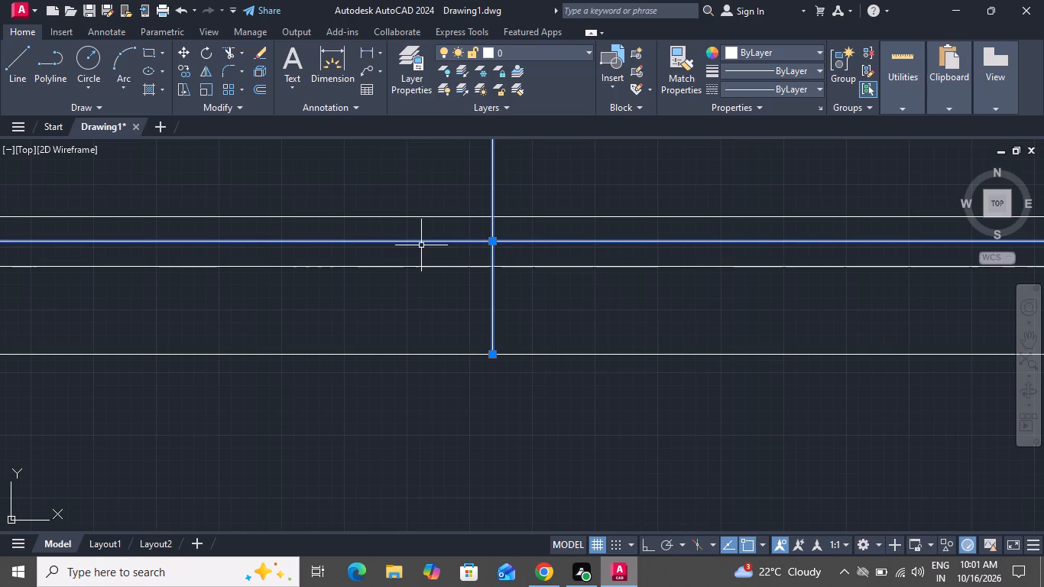
key(Delete)
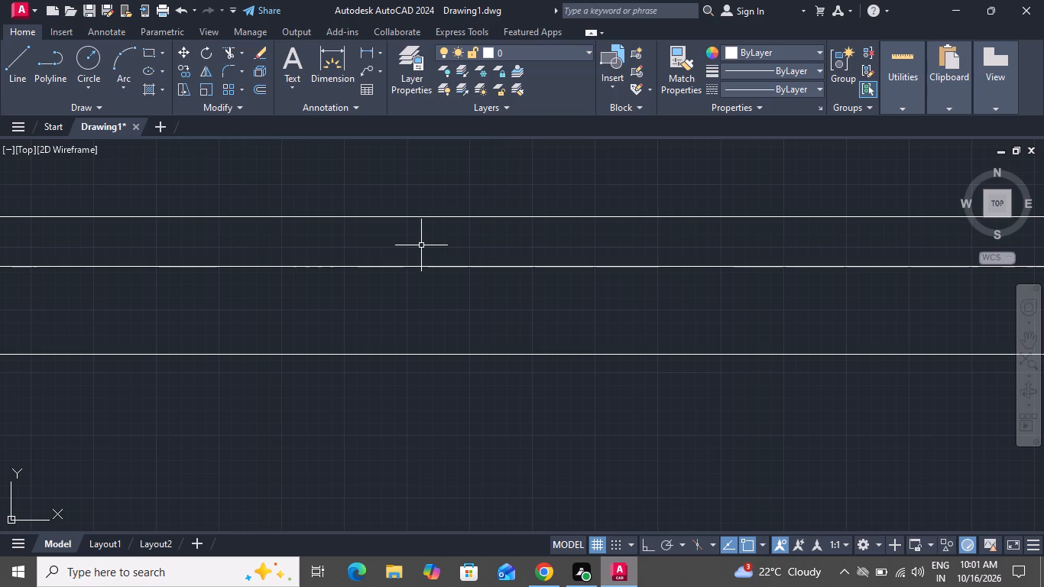
Draw a vertical line across the top outer wall from the midpoint of the top-right room's inner wall line.
scroll(421, 248, up, 1)
scroll(421, 253, down, 5)
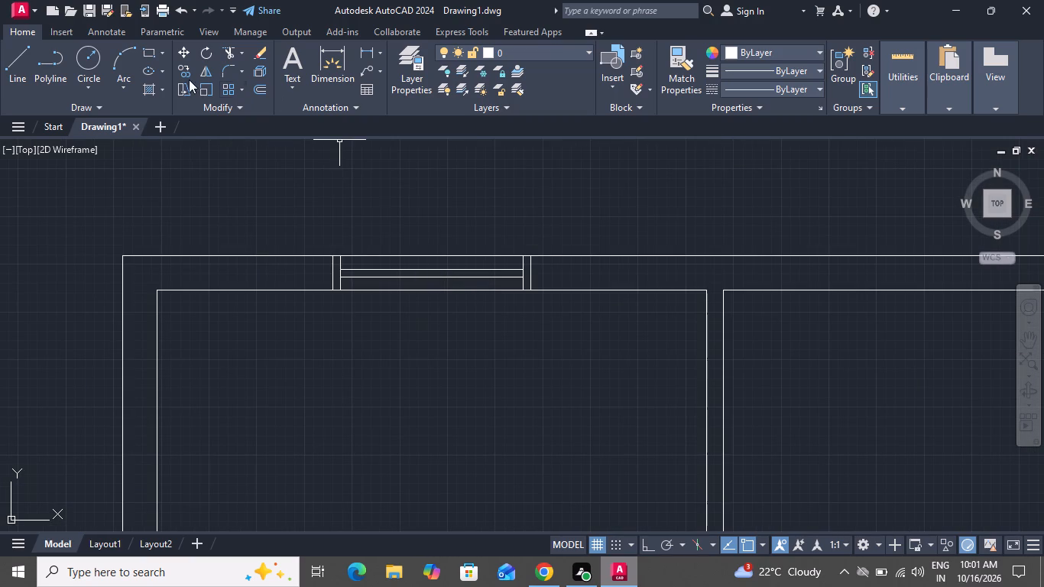
click(21, 60)
scroll(111, 204, down, 2)
scroll(465, 235, up, 1)
scroll(465, 235, down, 1)
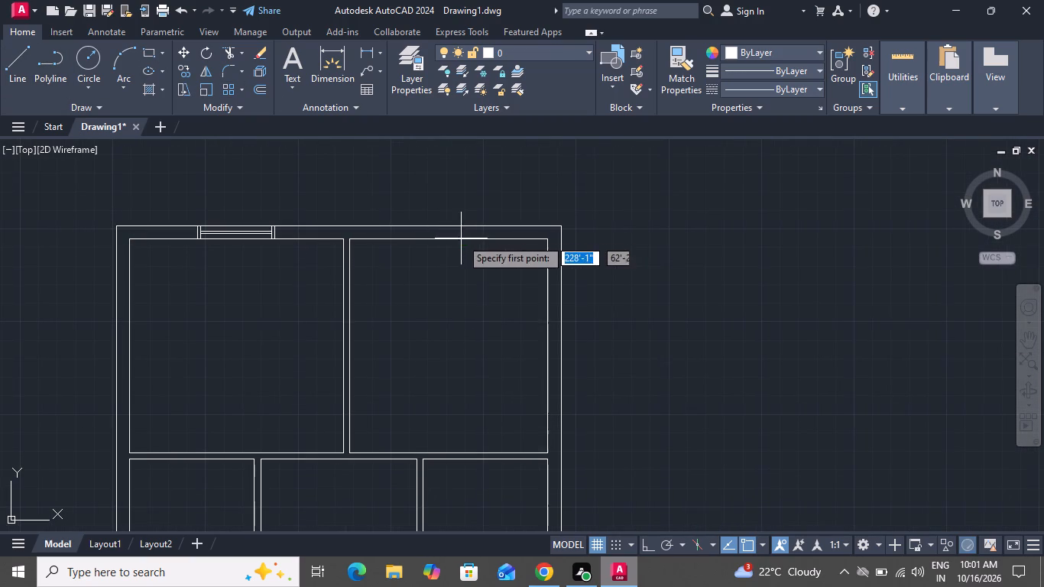
click(445, 243)
click(446, 224)
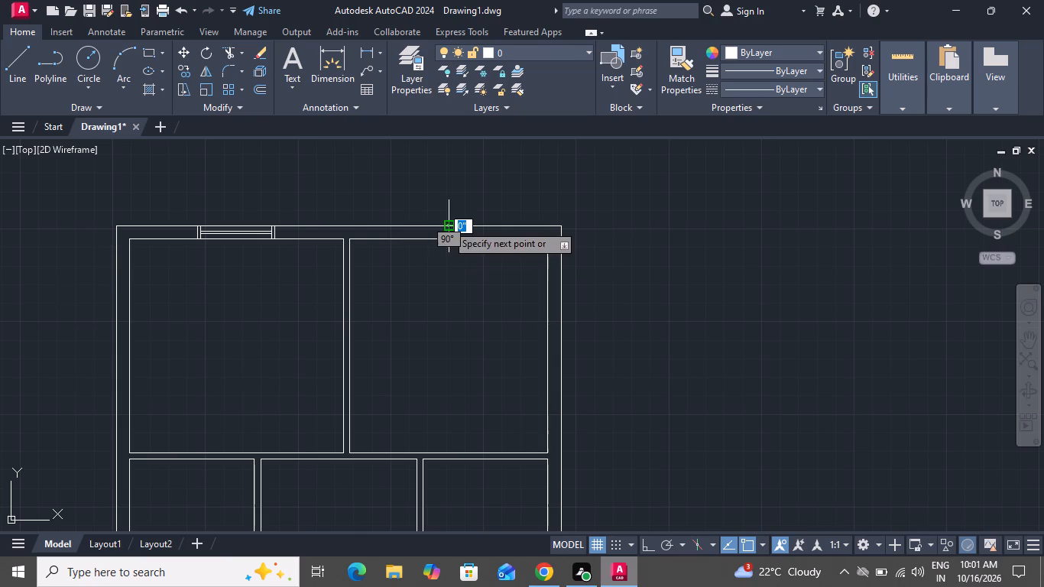
right_click(446, 223)
click(465, 253)
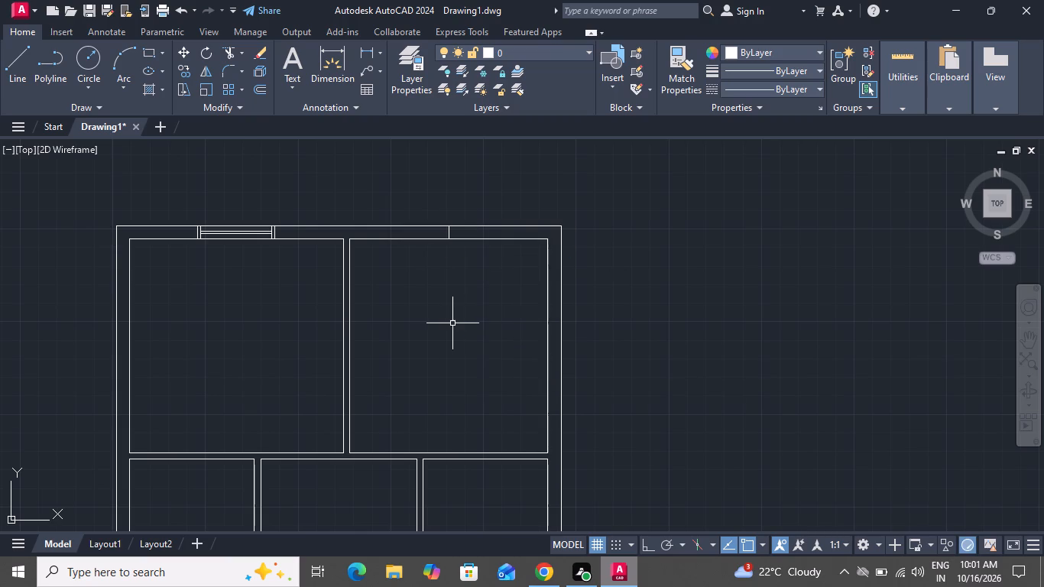
Offset the vertical line above the top-right room by 2' to both sides to mark the window's width.
text(o 2)
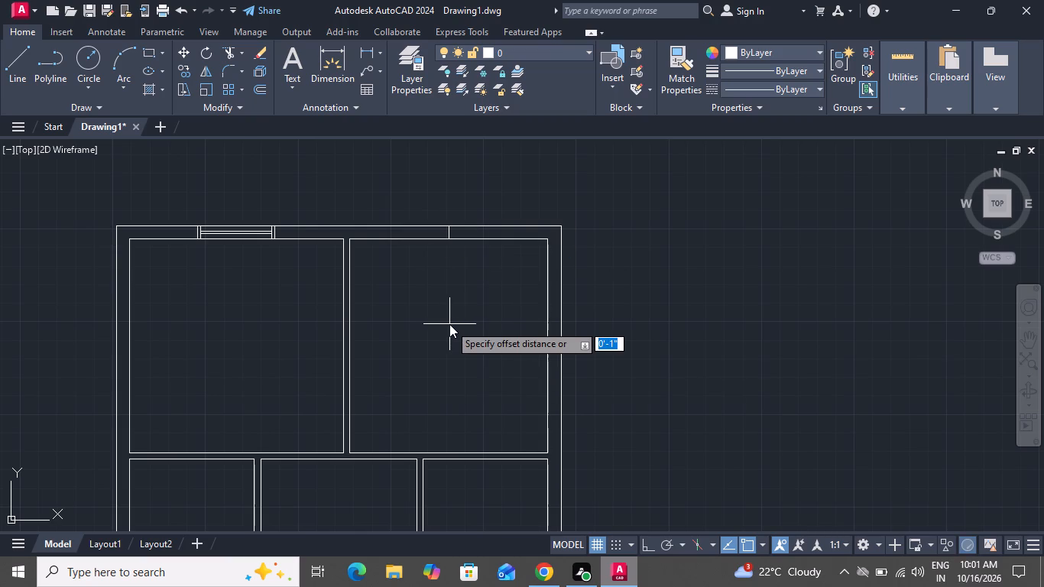
key(apostrophe)
key(Return)
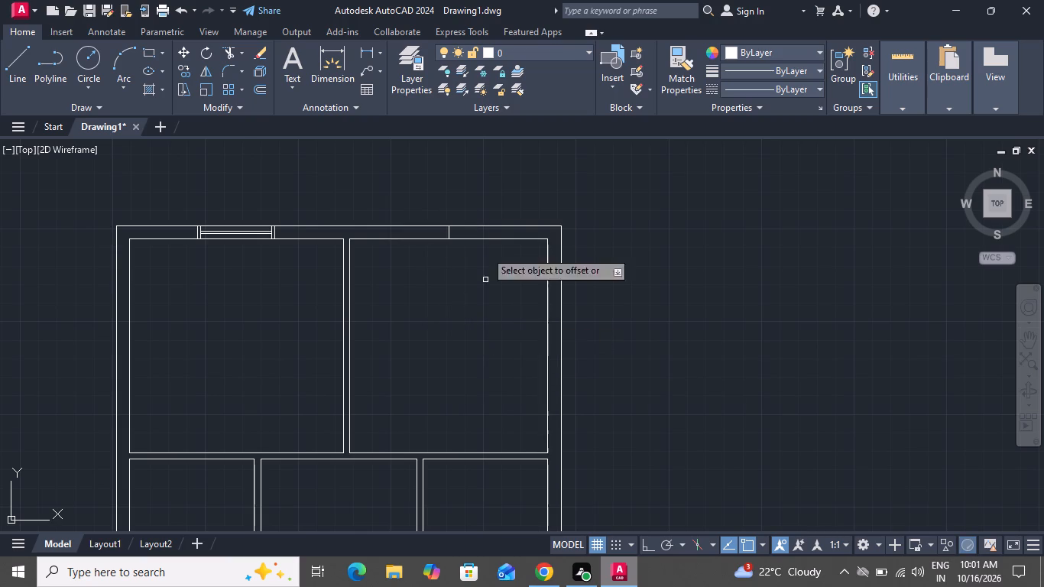
scroll(451, 216, up, 3)
click(452, 244)
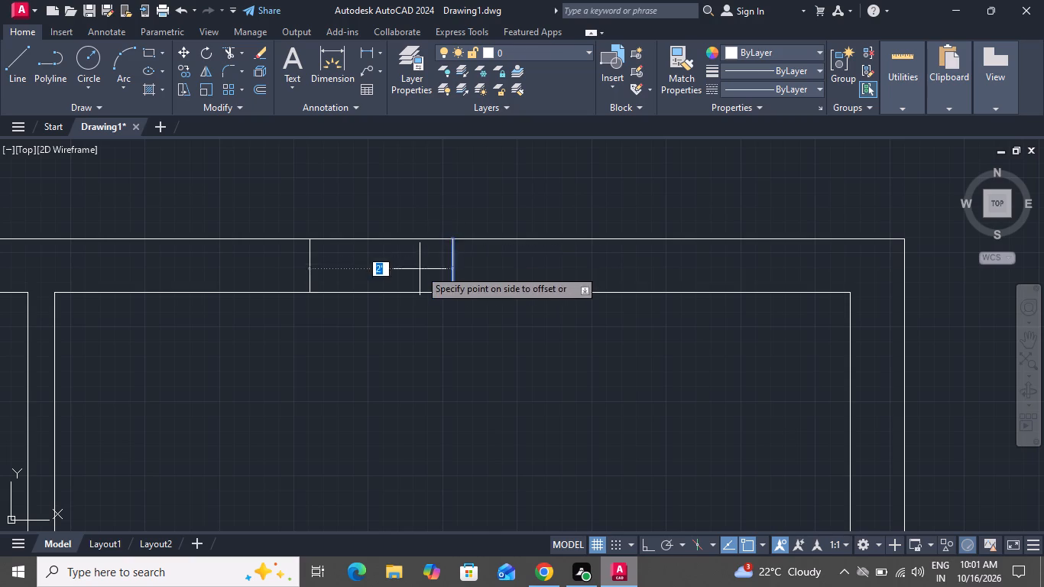
click(420, 269)
click(452, 267)
click(511, 266)
right_click(511, 266)
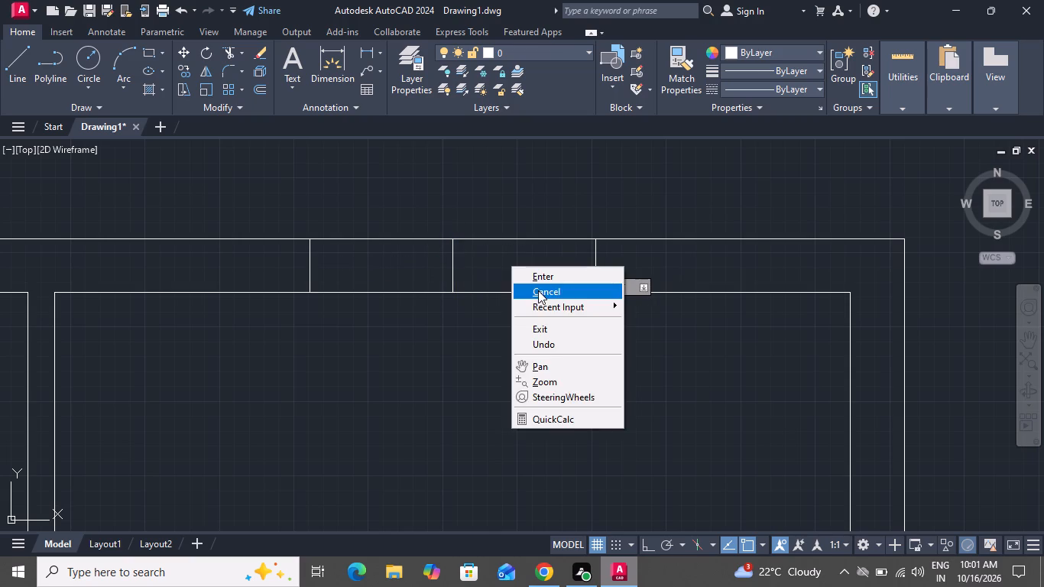
click(538, 290)
Offset the top-right window's two outer vertical lines 2" outward, away from the middle line.
text(o)
key(space)
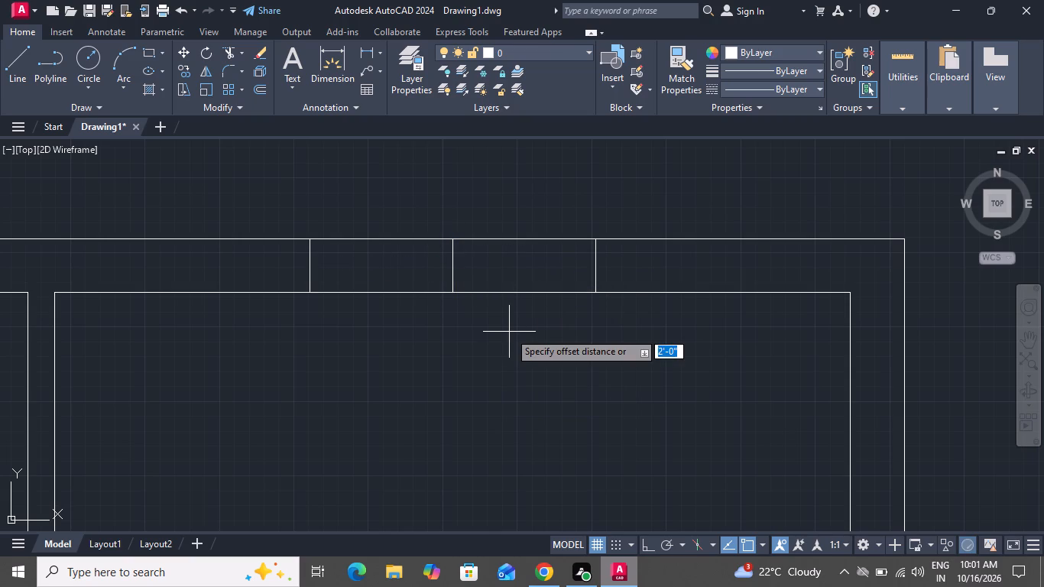
key(2)
key(shift+quotedbl)
key(Return)
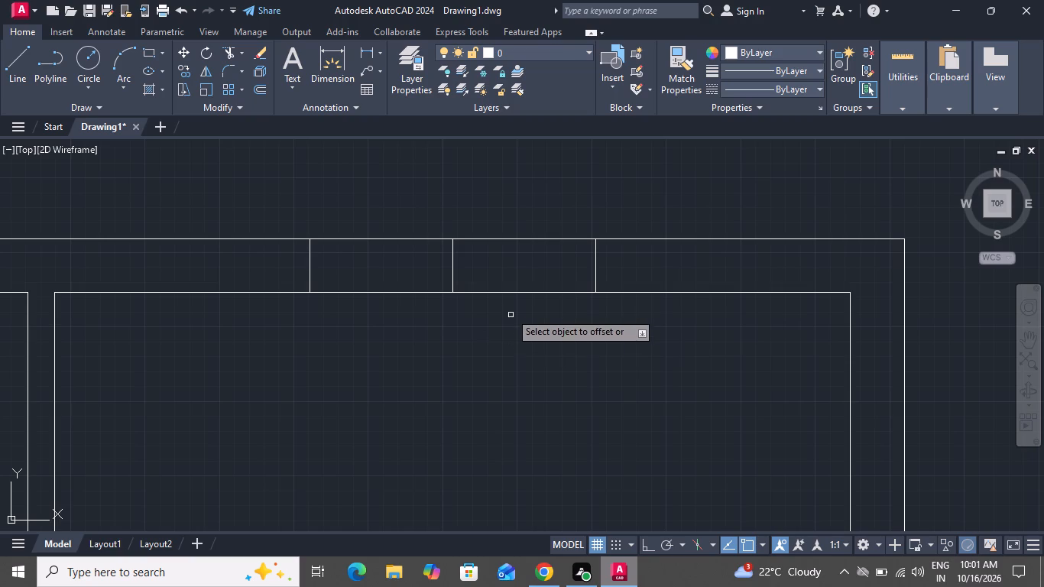
click(595, 272)
click(631, 275)
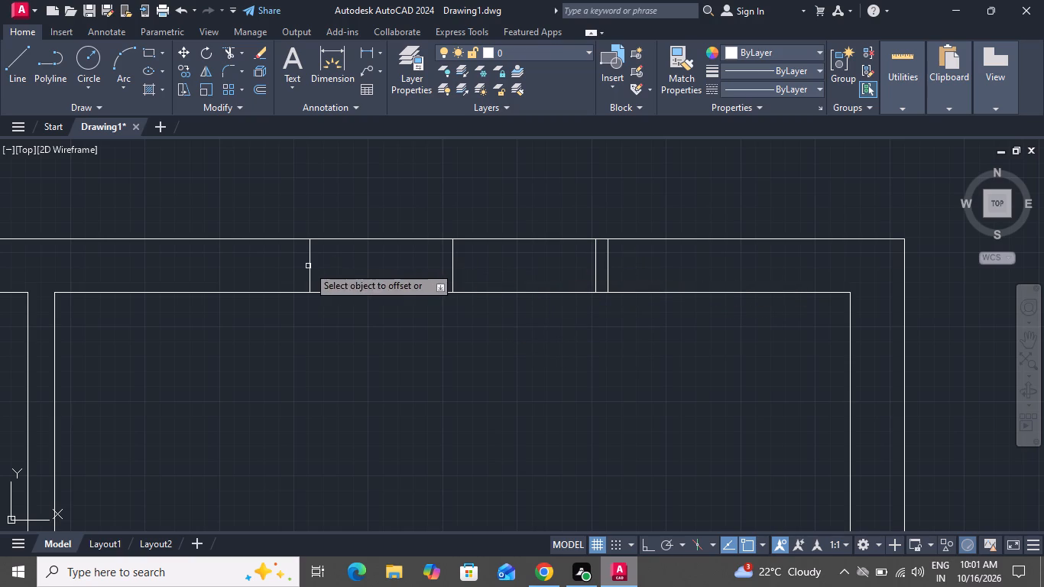
click(310, 266)
click(277, 271)
right_click(277, 271)
click(293, 290)
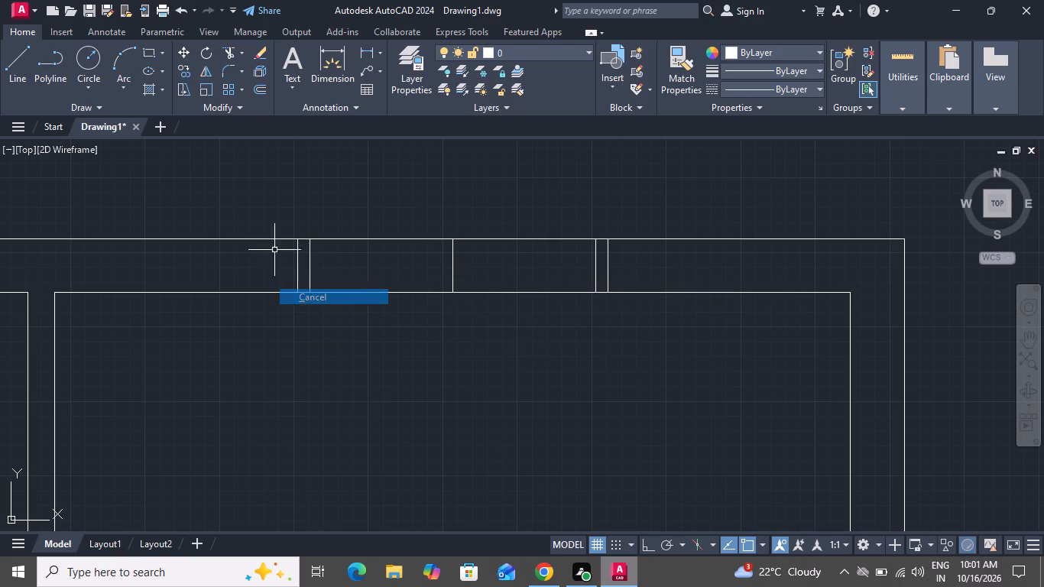
Draw a horizontal line through the wall's mid-thickness between the midpoints of the top-right window's two inner edge lines.
click(27, 66)
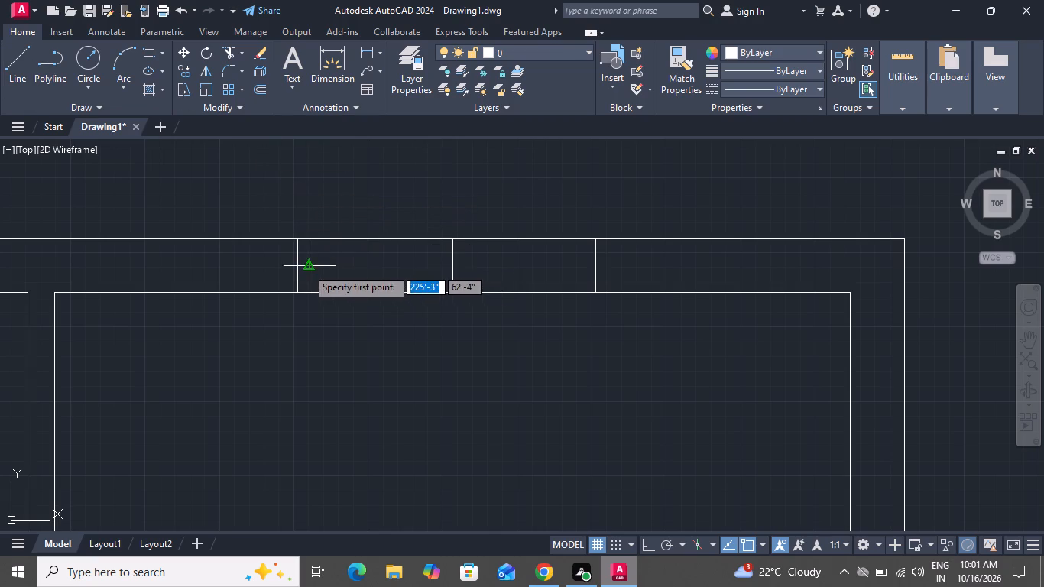
drag(306, 268, 314, 265)
click(595, 263)
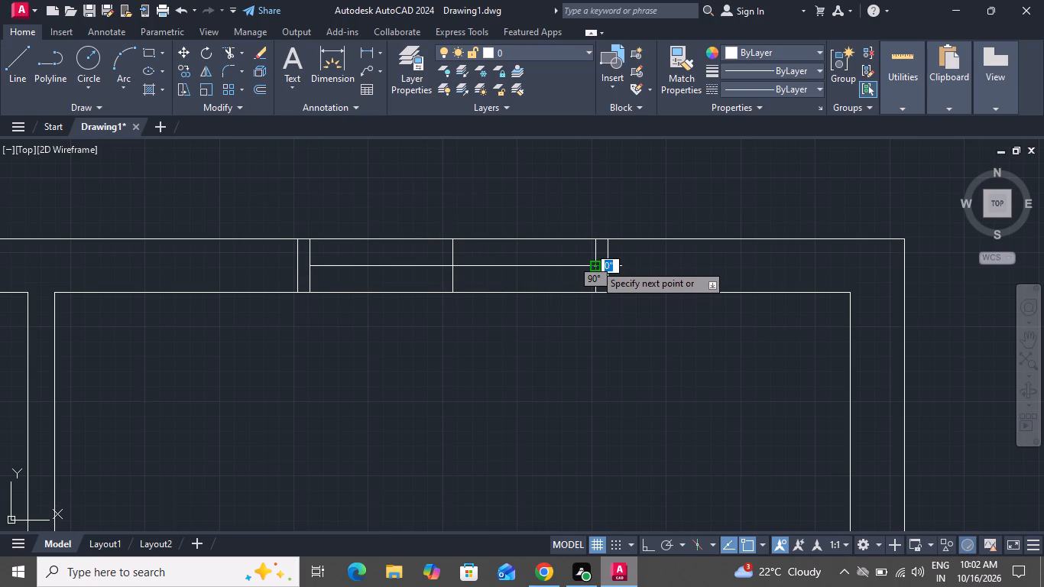
right_click(595, 264)
click(618, 283)
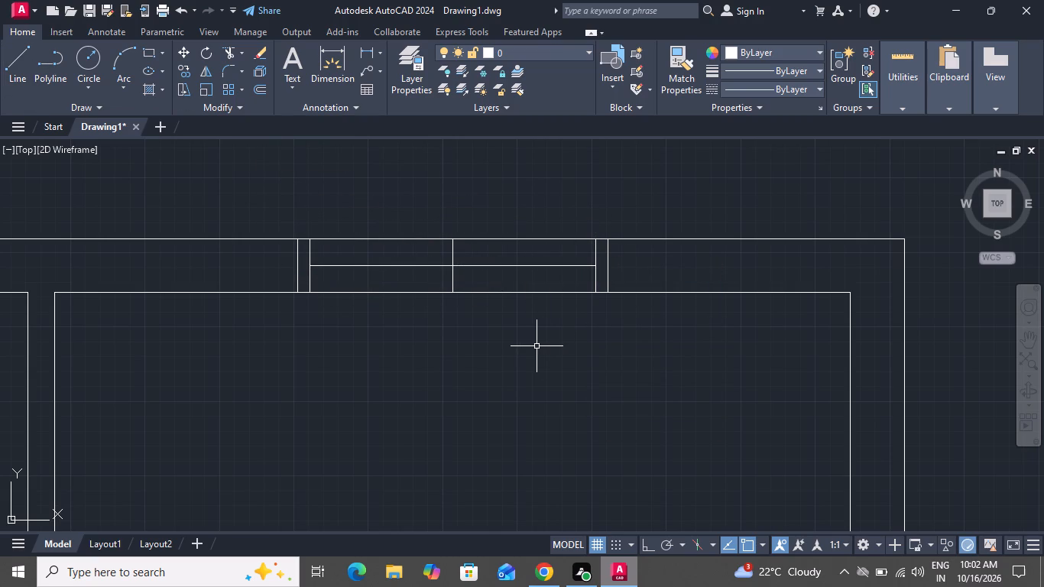
Offset the top-right window's horizontal middle line by 1" both downward and upward.
key(o)
key(space)
text(1)
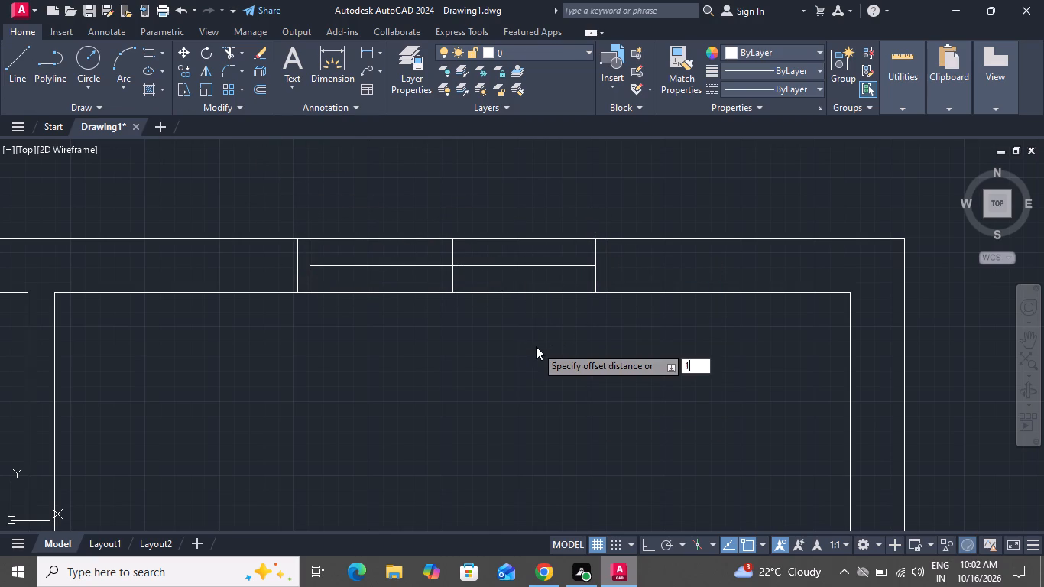
key(shift+quotedbl)
key(Return)
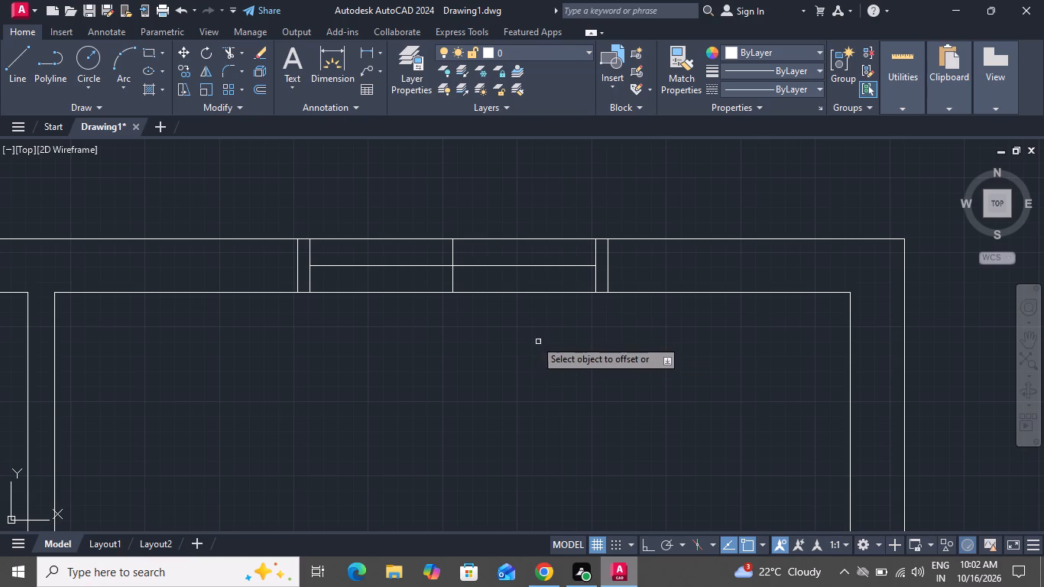
click(433, 265)
click(436, 294)
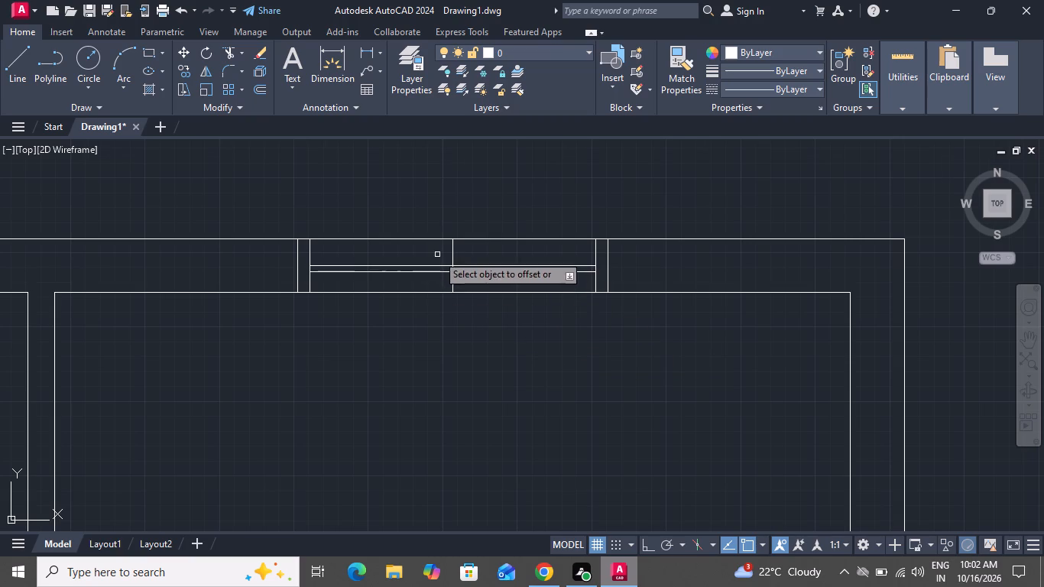
scroll(437, 255, up, 2)
click(434, 277)
click(435, 268)
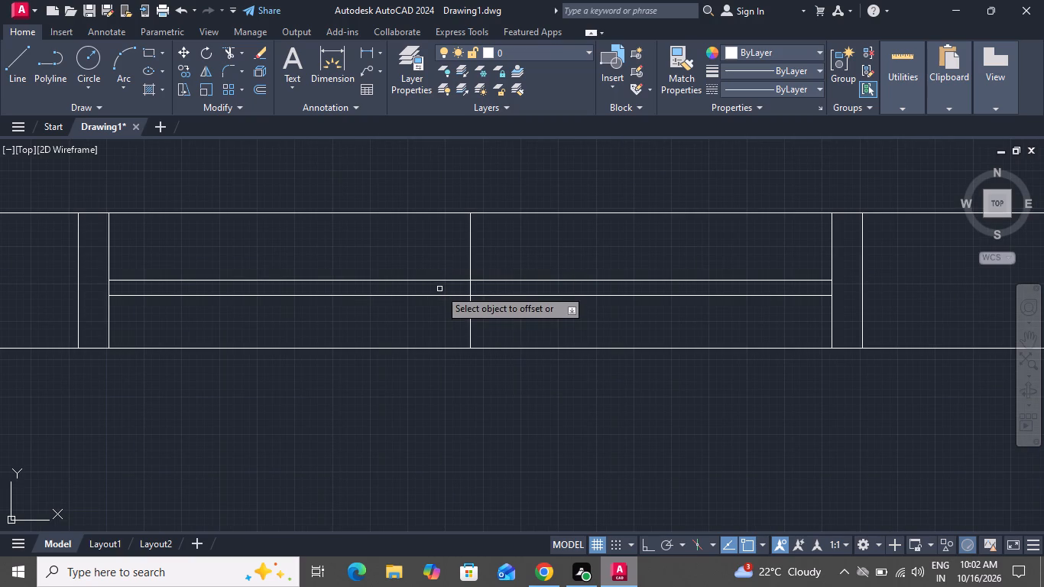
click(440, 280)
click(440, 248)
right_click(440, 248)
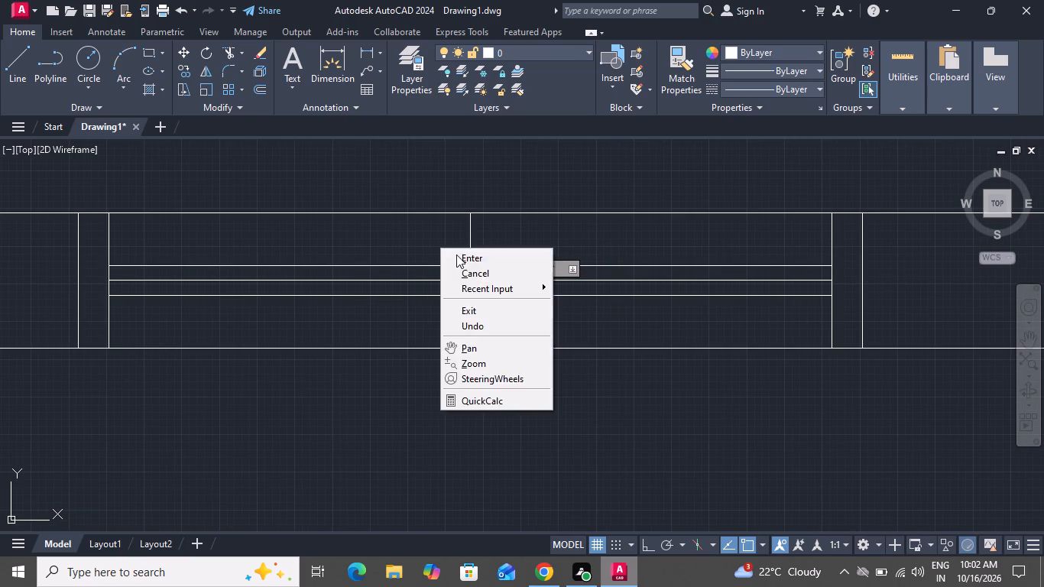
click(461, 269)
Delete the vertical centre line and the horizontal middle line of the top-right room's window.
scroll(478, 270, up, 3)
drag(469, 274, 463, 284)
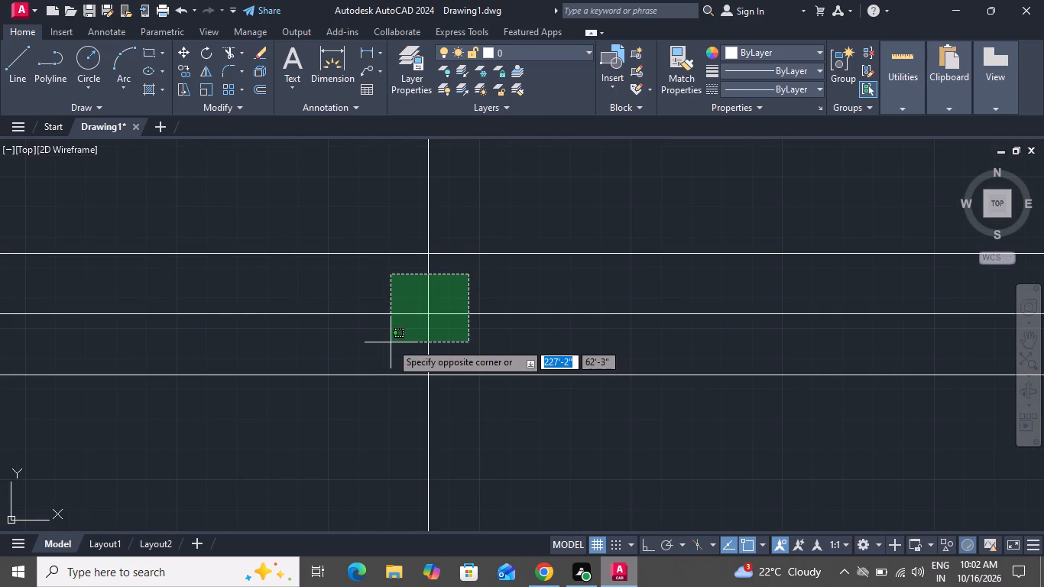
click(391, 342)
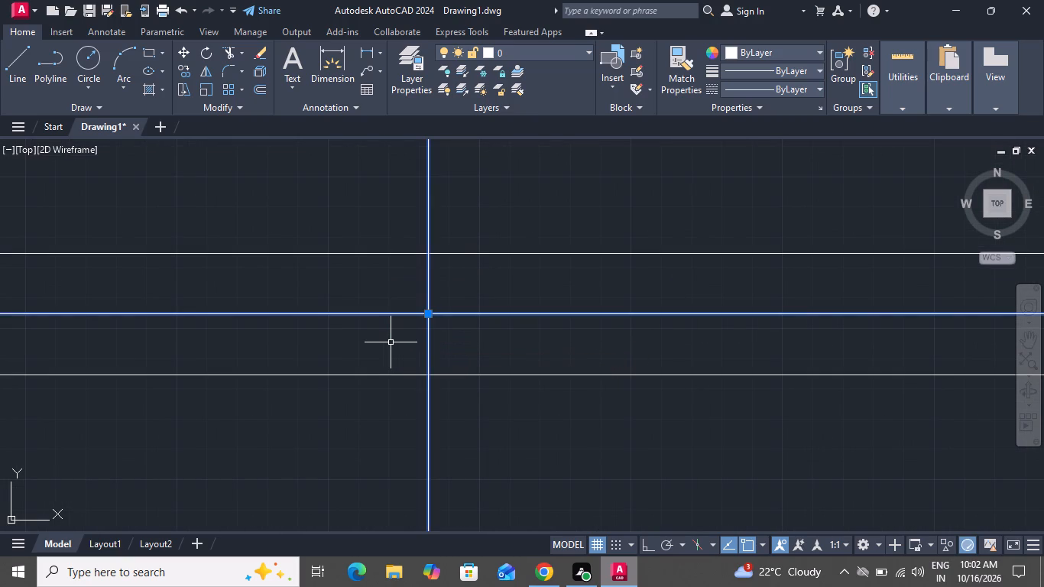
key(Delete)
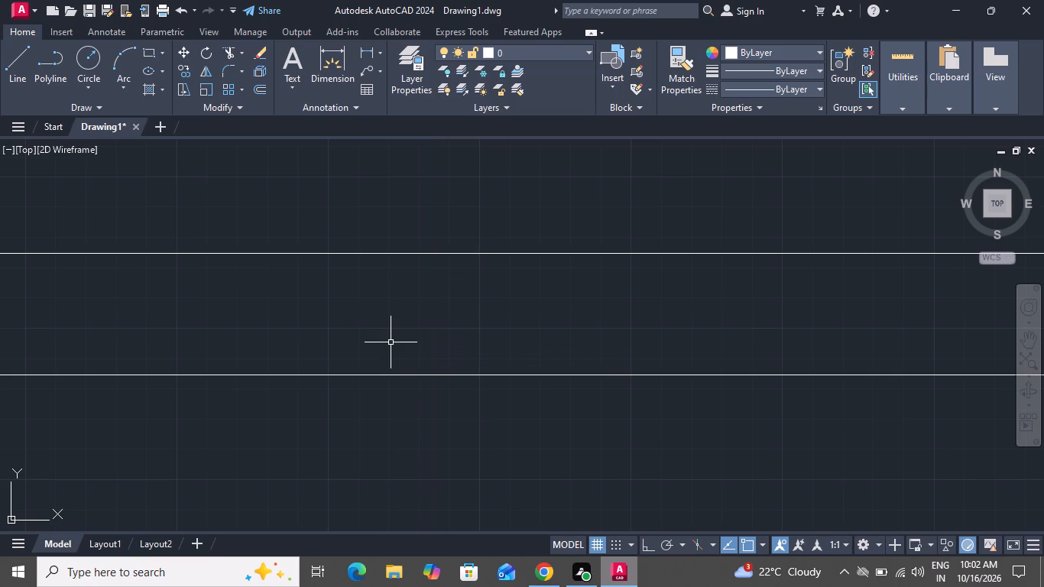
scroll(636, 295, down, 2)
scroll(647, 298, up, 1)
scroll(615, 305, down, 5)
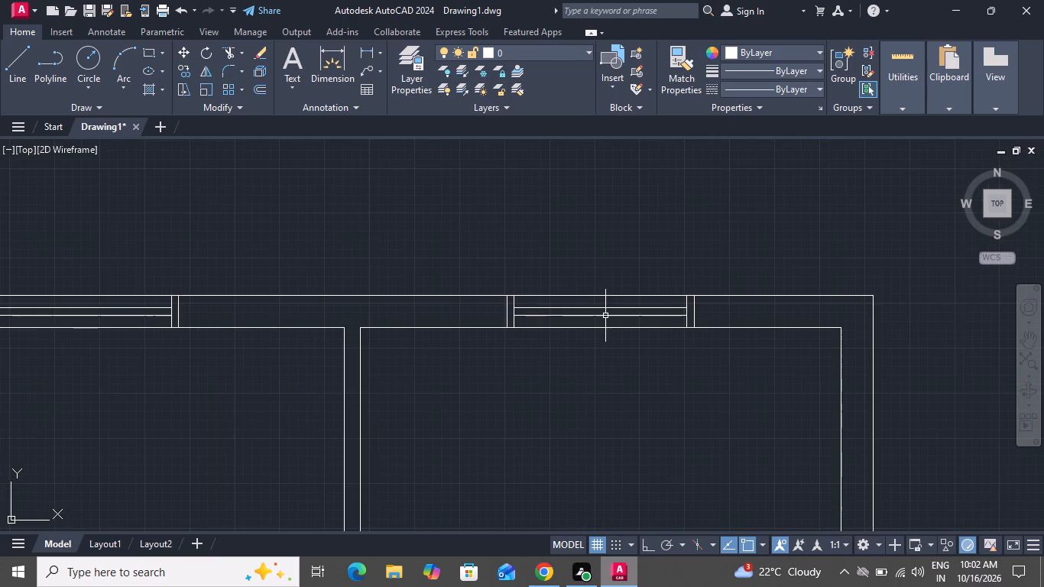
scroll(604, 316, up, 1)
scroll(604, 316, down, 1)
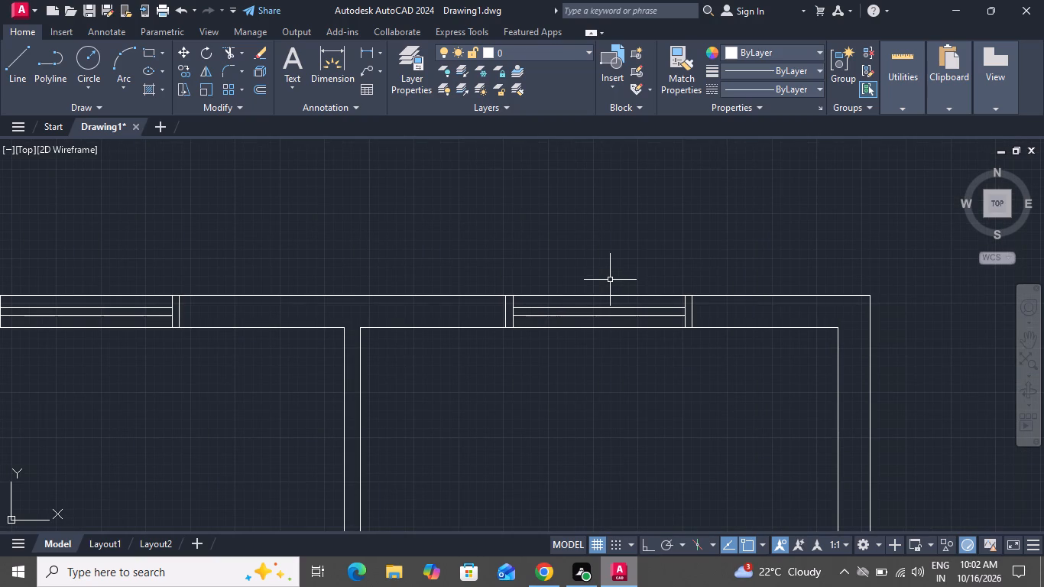
Draw a horizontal line across the left outer wall at the midpoint of the small middle-left room's wall.
scroll(610, 280, down, 2)
click(16, 50)
scroll(252, 174, down, 1)
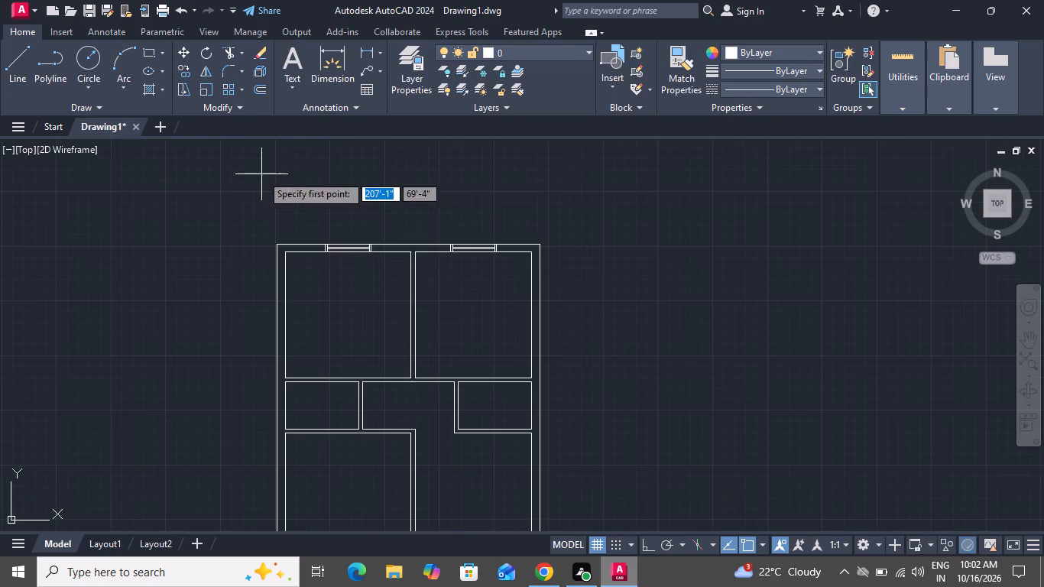
scroll(273, 427, up, 2)
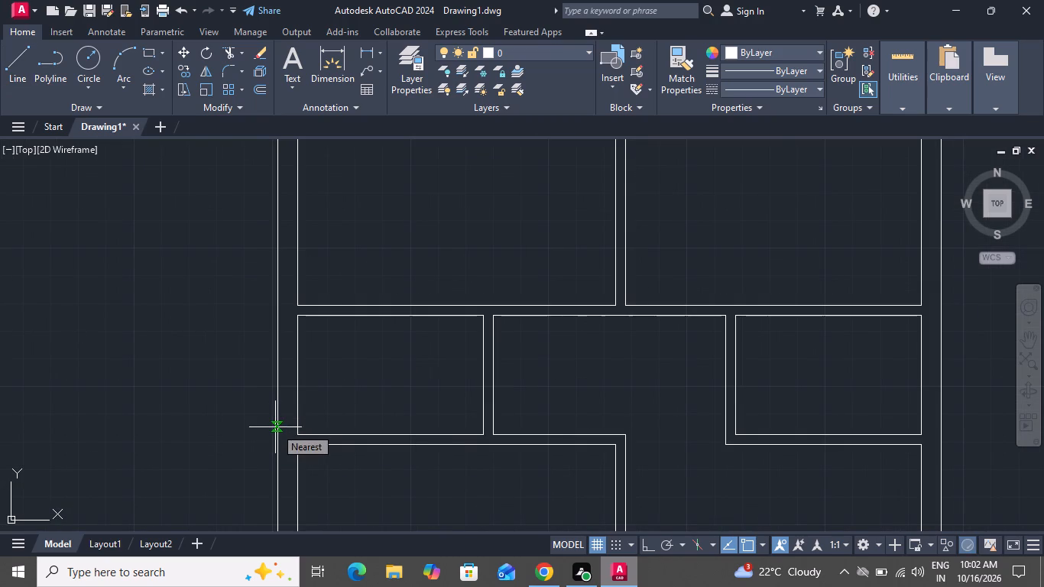
scroll(276, 427, up, 1)
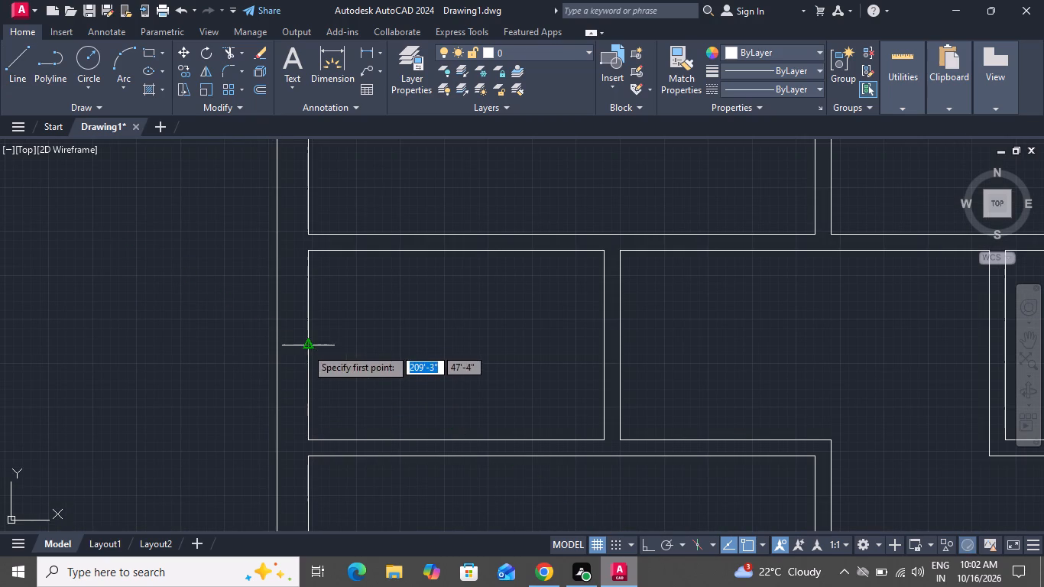
click(306, 348)
click(277, 349)
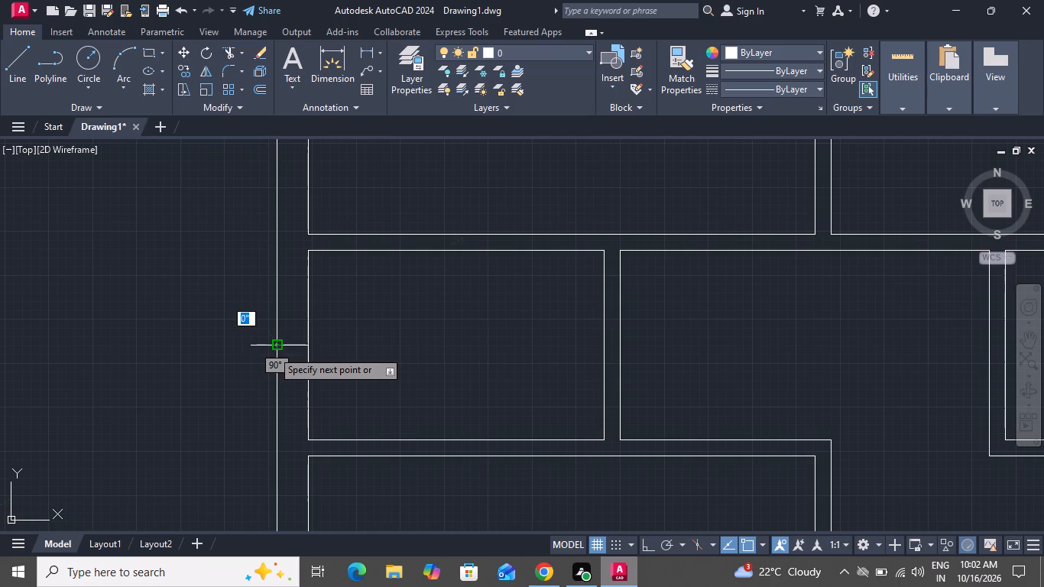
right_click(251, 356)
click(277, 381)
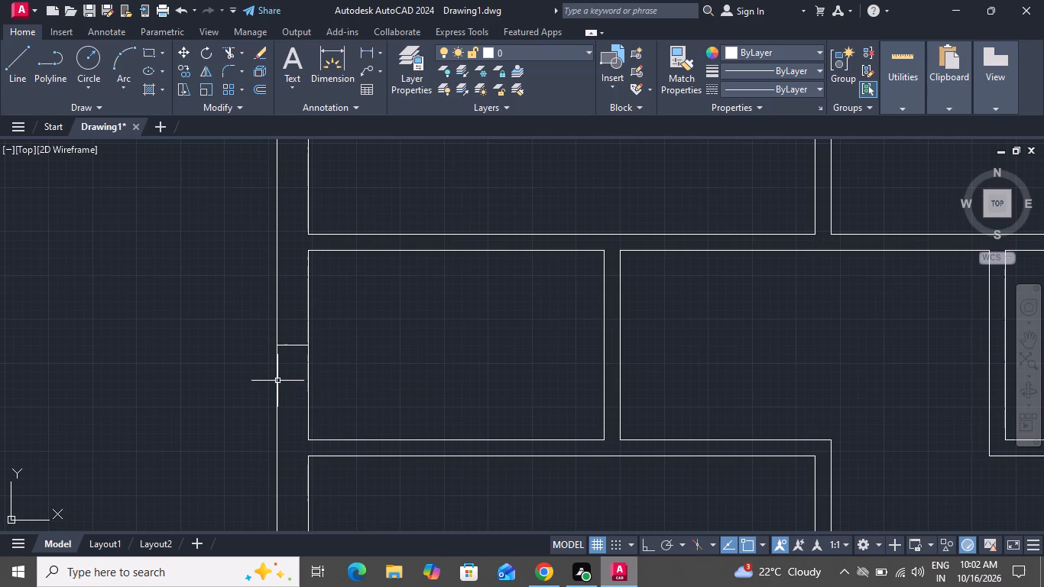
Offset the small middle-left room's window centre line by 1' both upward and downward.
text(o)
key(space)
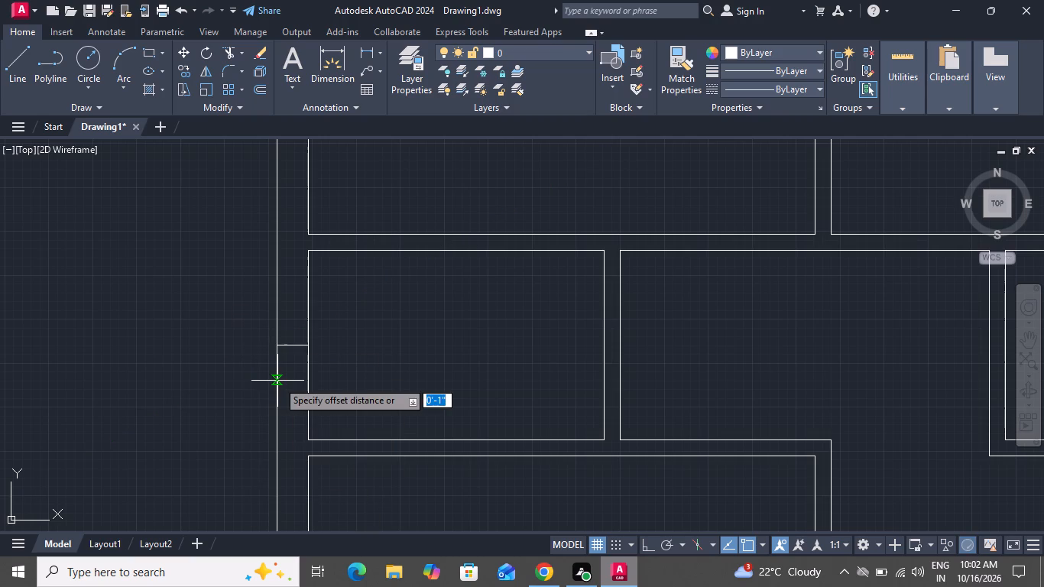
text(1')
key(Return)
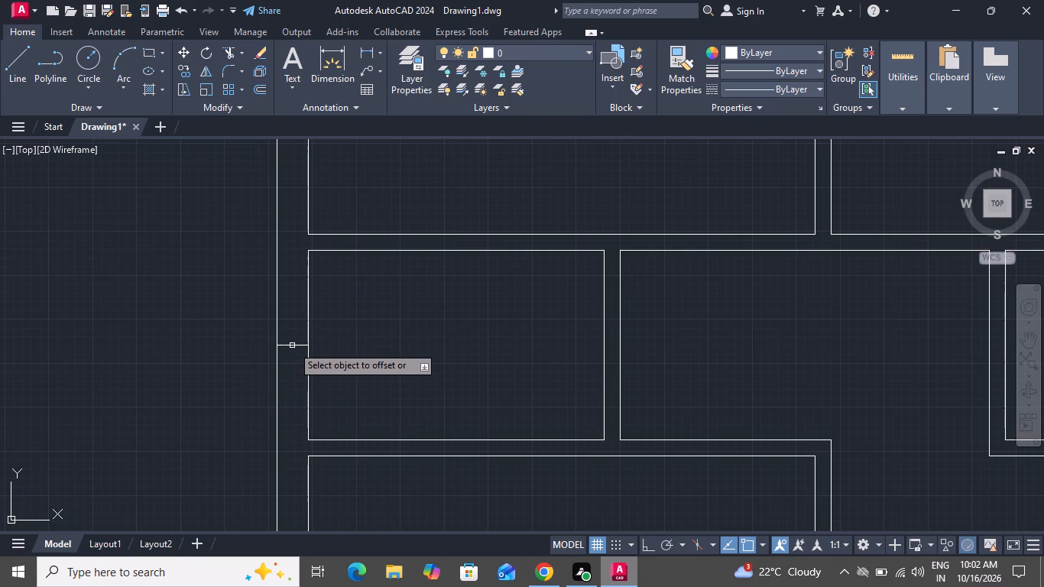
click(292, 345)
click(303, 298)
drag(295, 345, 295, 353)
click(295, 379)
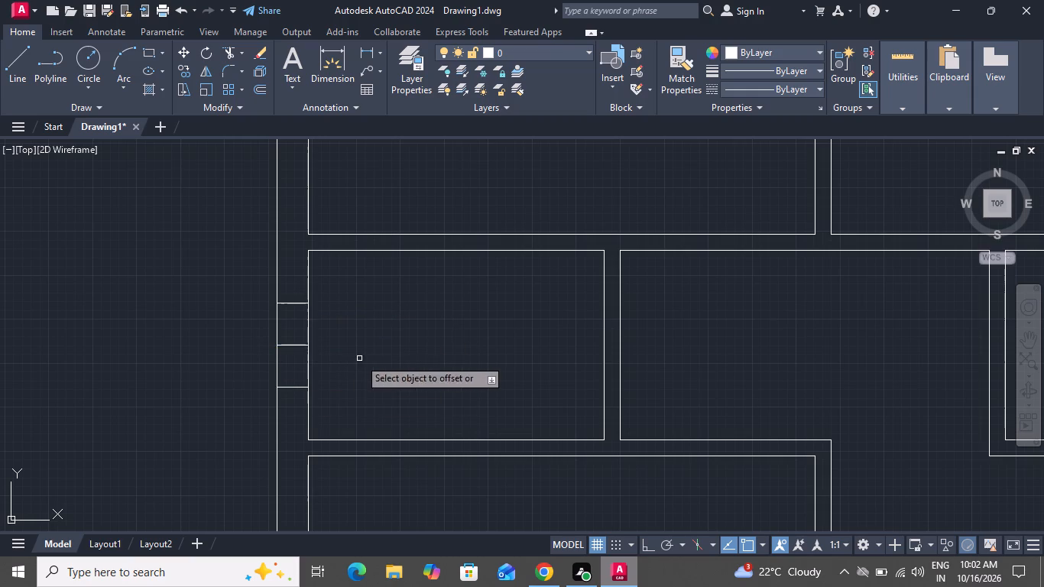
right_click(359, 358)
click(392, 371)
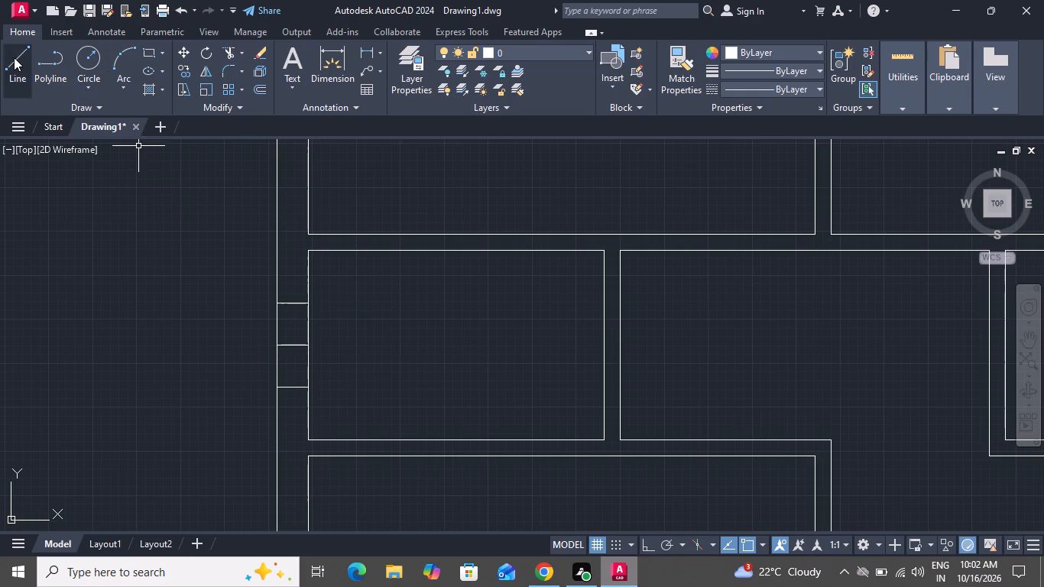
Draw a vertical line through the wall's mid-thickness between the midpoints of the small left window's upper and lower edge lines.
click(13, 57)
scroll(289, 312, up, 1)
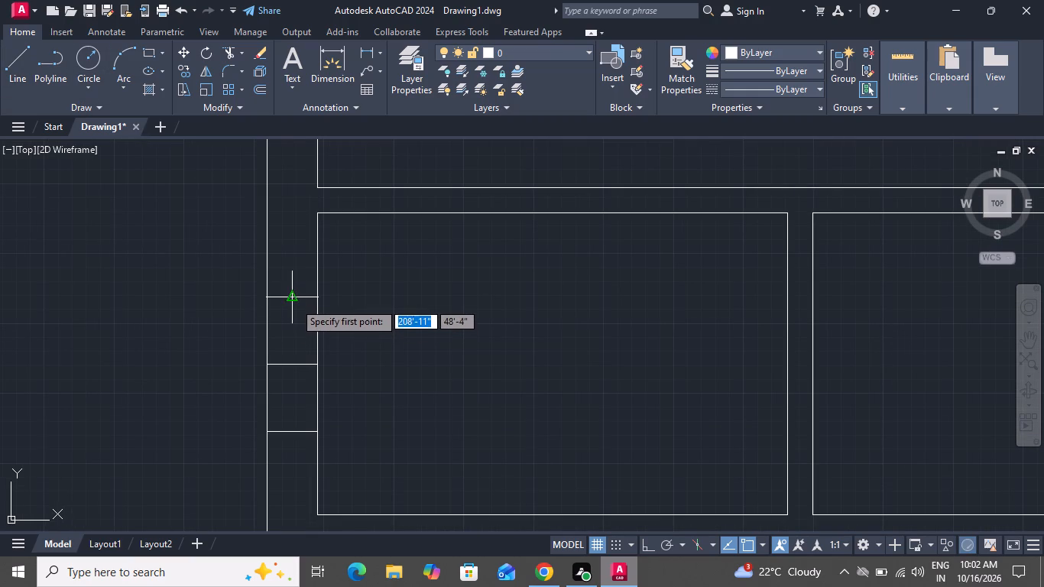
click(293, 297)
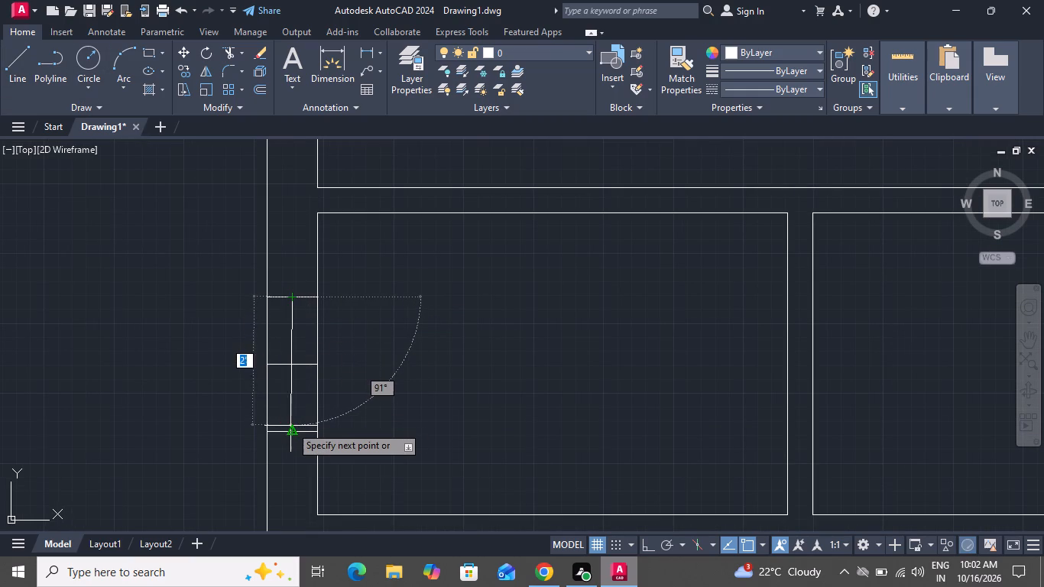
click(290, 428)
right_click(302, 430)
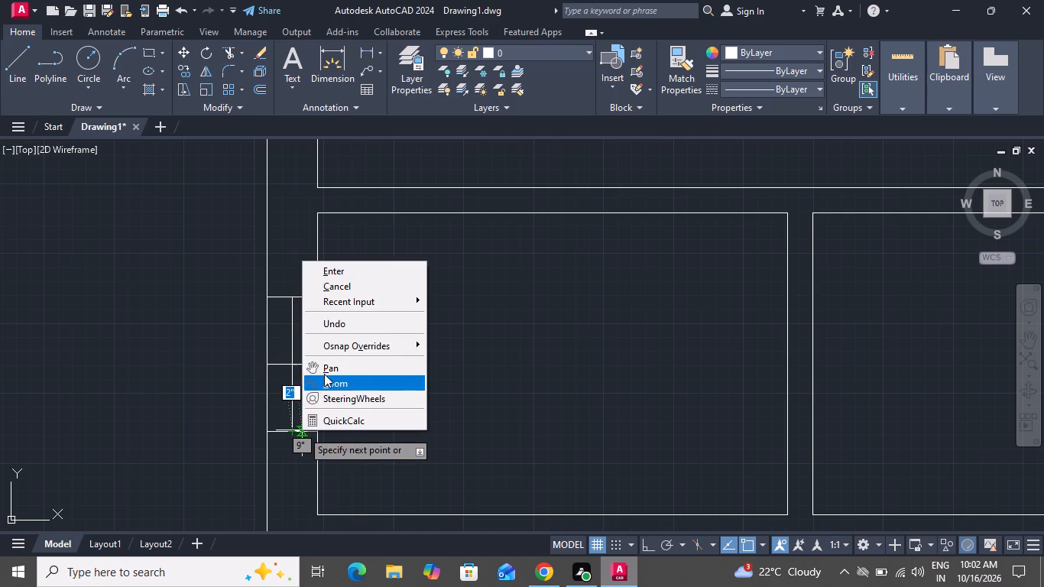
click(331, 284)
Offset the small left window's vertical middle line by 1" to both the left and the right.
text(o 1)
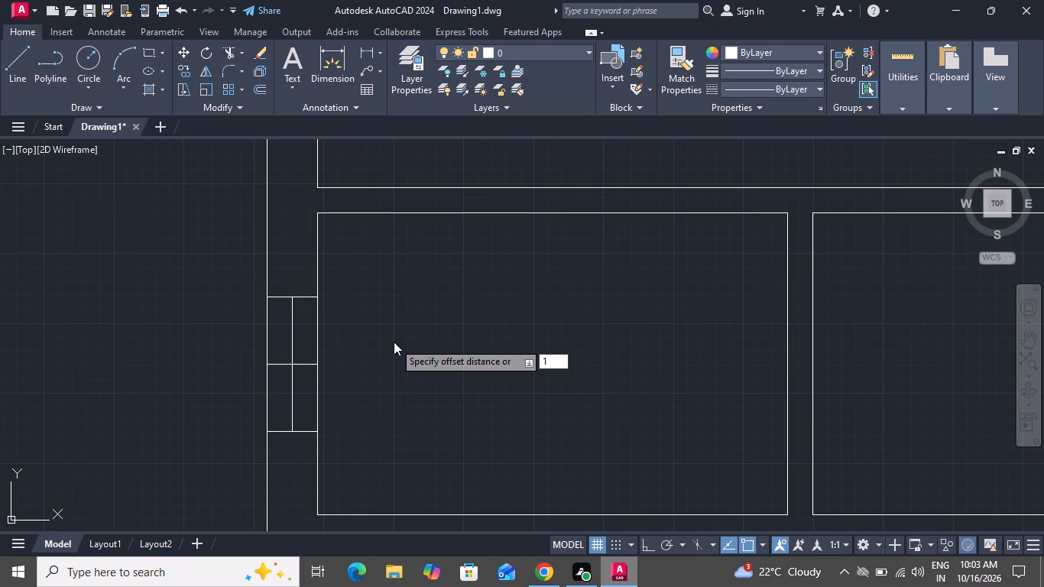
key(shift+quotedbl)
key(Return)
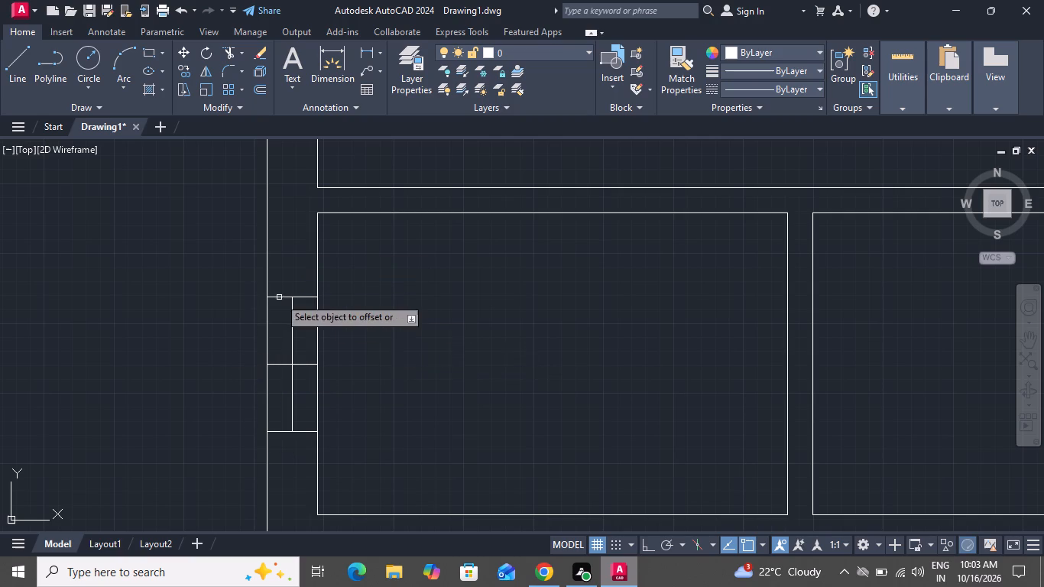
scroll(256, 315, down, 1)
scroll(257, 315, up, 1)
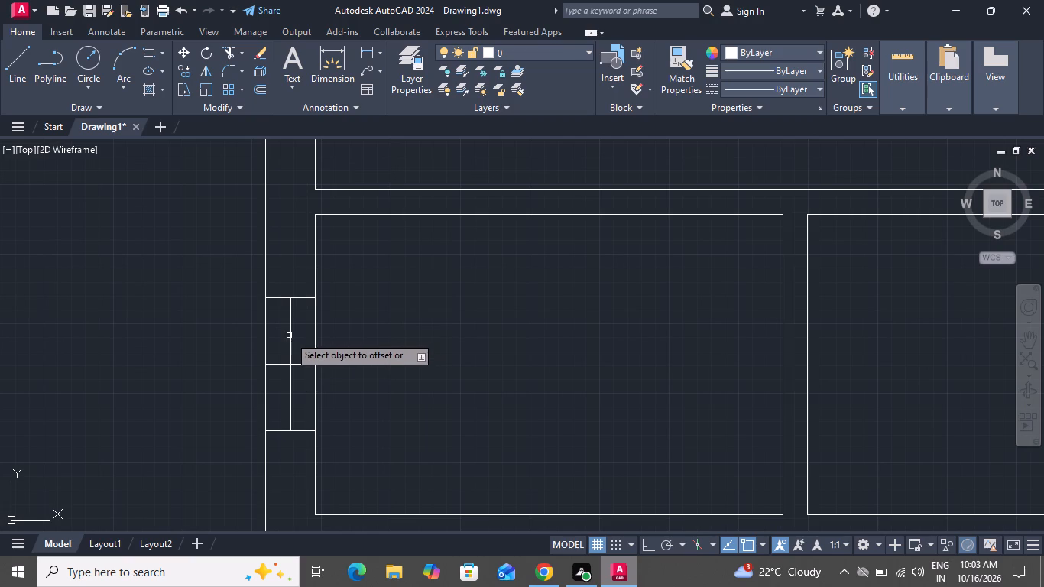
click(289, 336)
click(271, 340)
scroll(285, 340, up, 3)
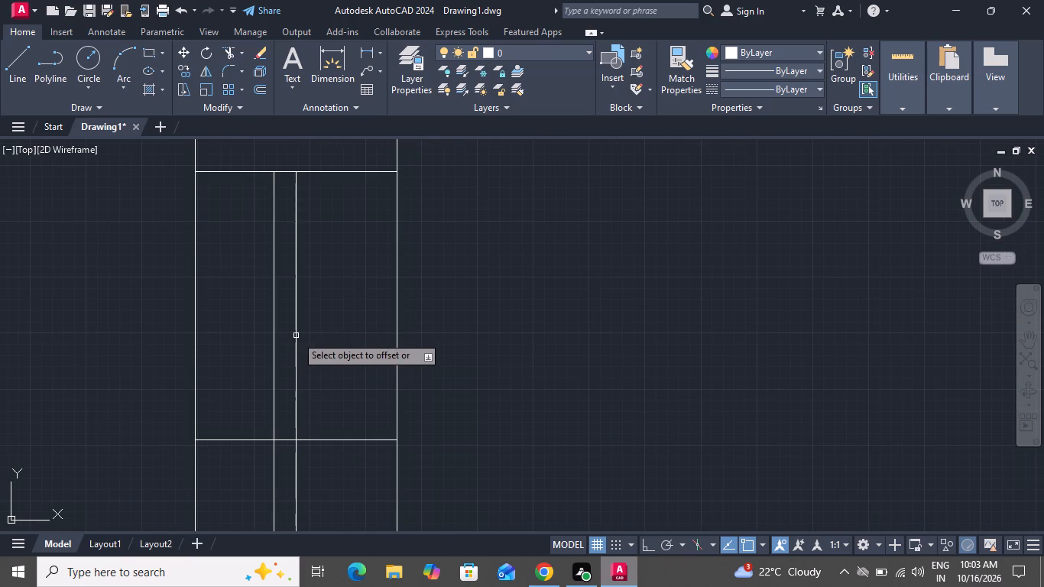
click(296, 336)
click(319, 332)
right_click(319, 332)
click(349, 355)
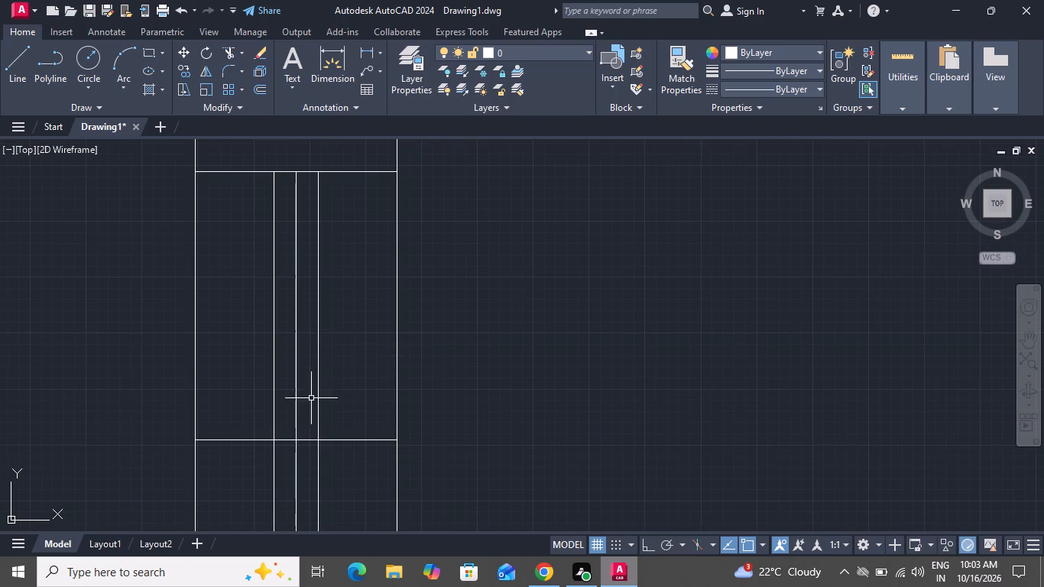
Delete the horizontal centre line and the vertical middle line of the small middle-left room's window.
scroll(284, 471, up, 3)
click(350, 321)
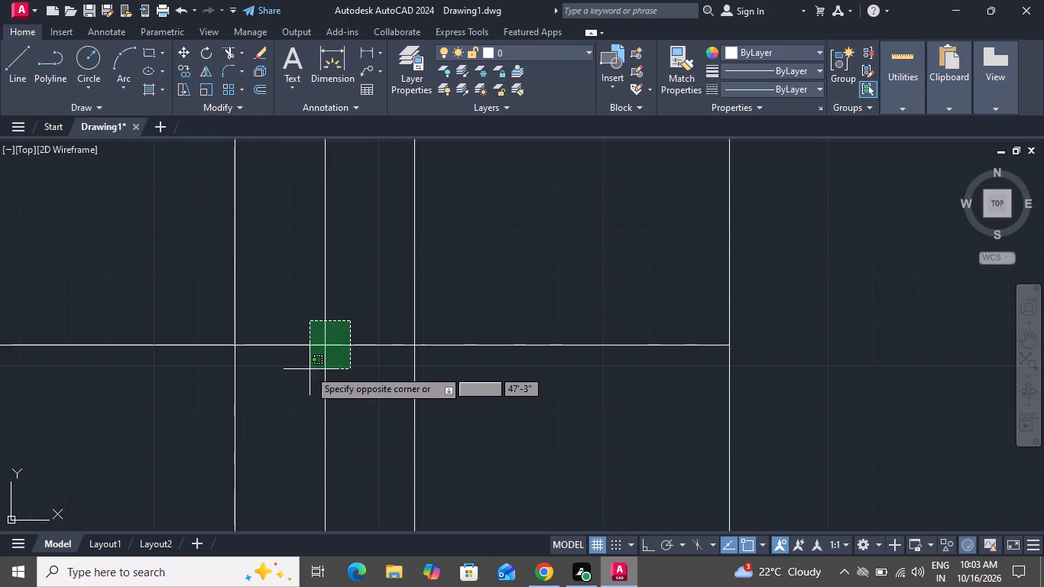
click(297, 369)
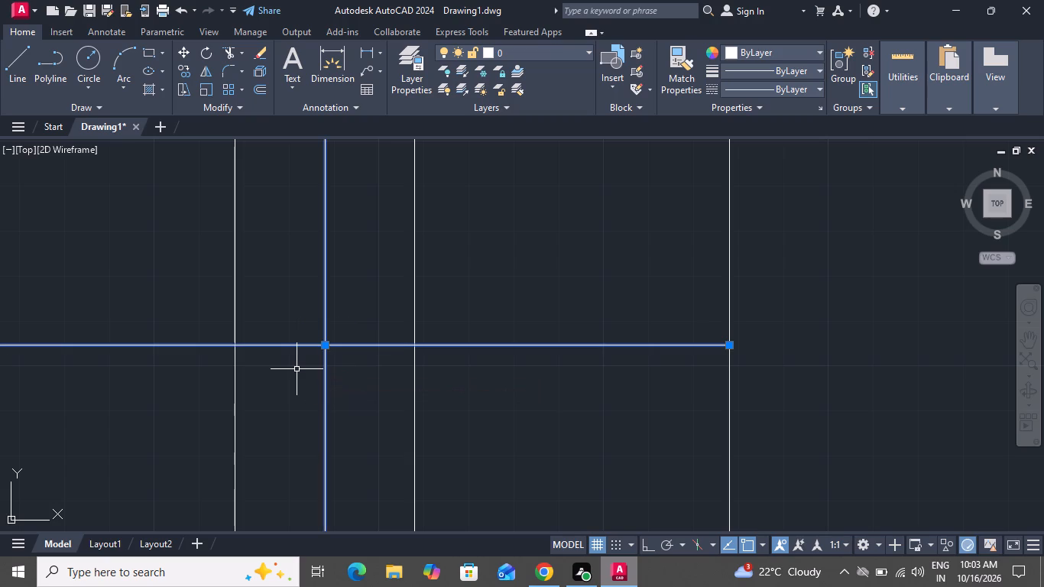
key(Delete)
Draw a horizontal line across the left outer wall at the wall midpoint of the larger room below the small middle-left room.
scroll(306, 376, down, 1)
scroll(306, 378, up, 1)
scroll(306, 378, down, 4)
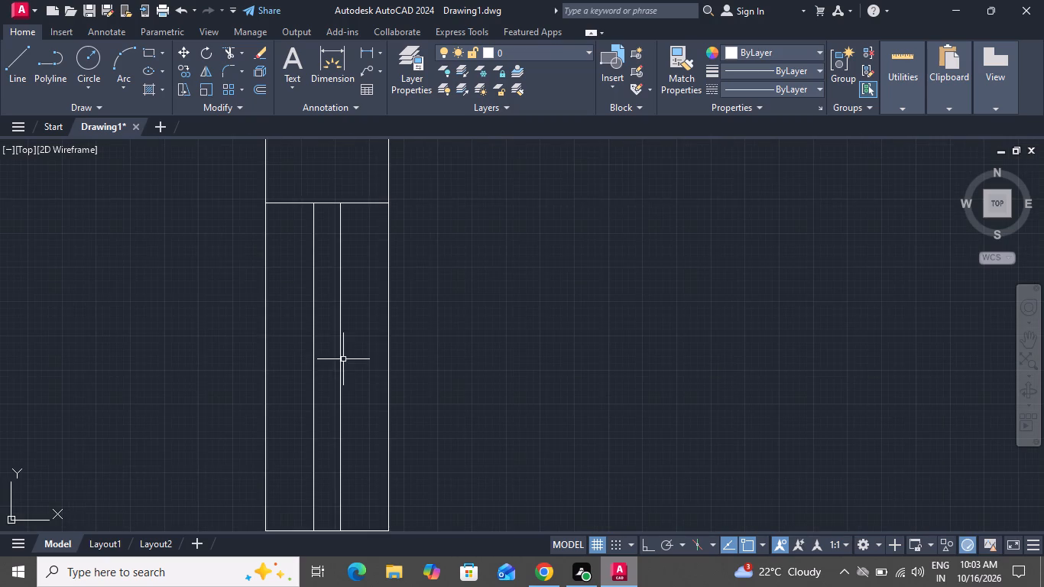
scroll(345, 358, down, 1)
click(7, 66)
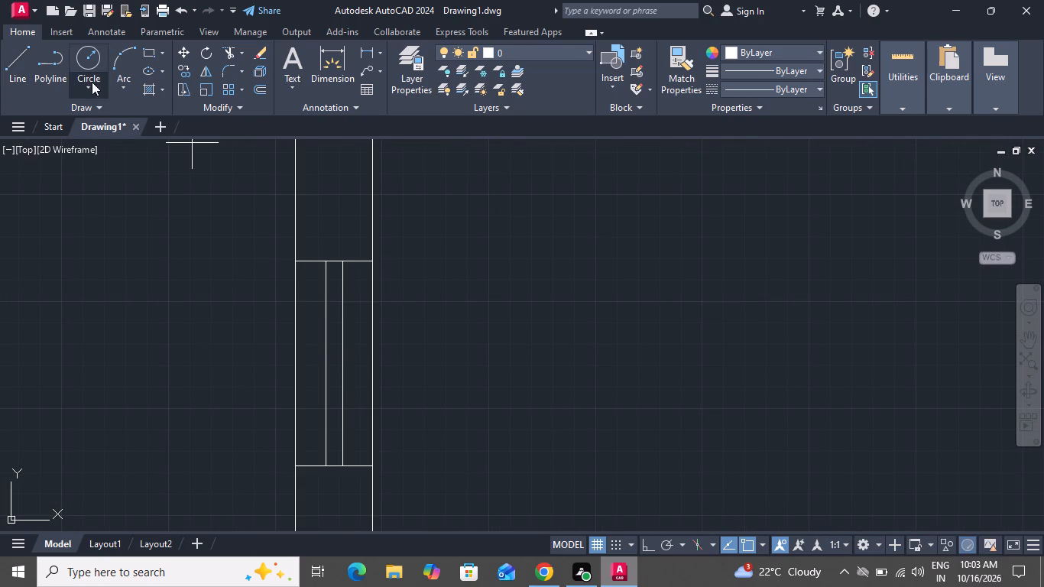
scroll(243, 115, down, 3)
scroll(340, 218, down, 5)
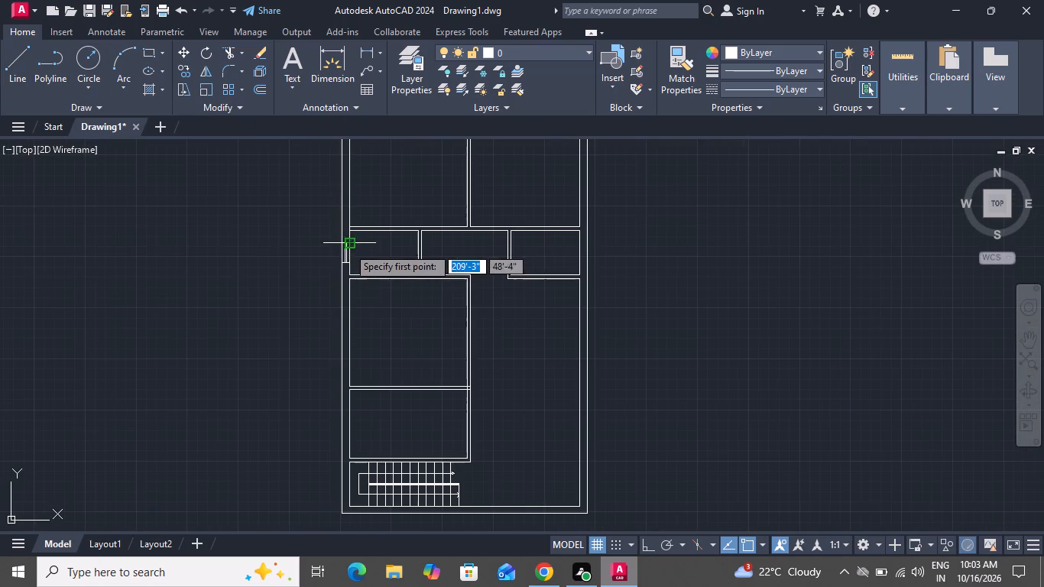
scroll(336, 399, up, 2)
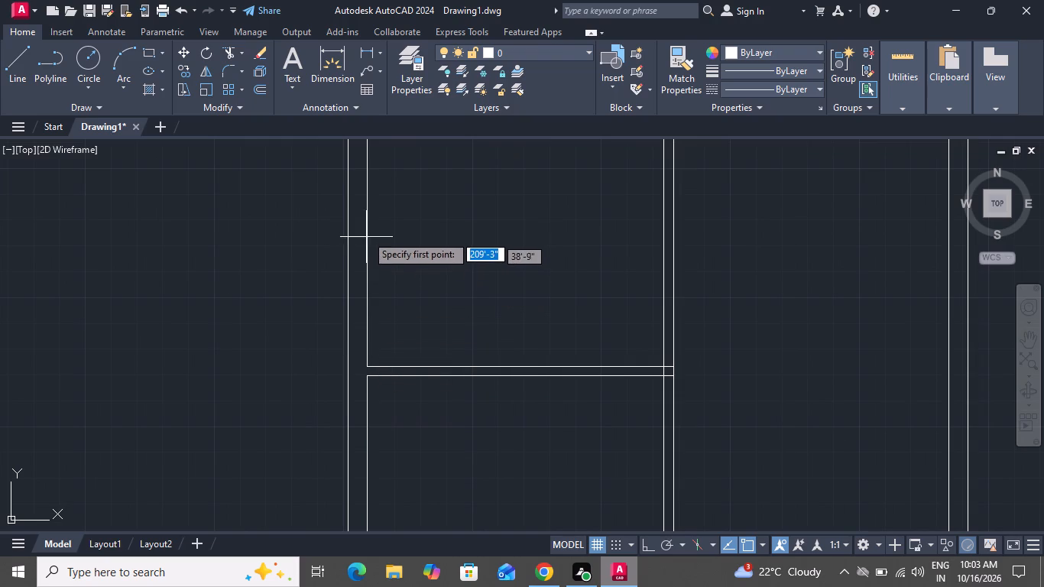
click(367, 233)
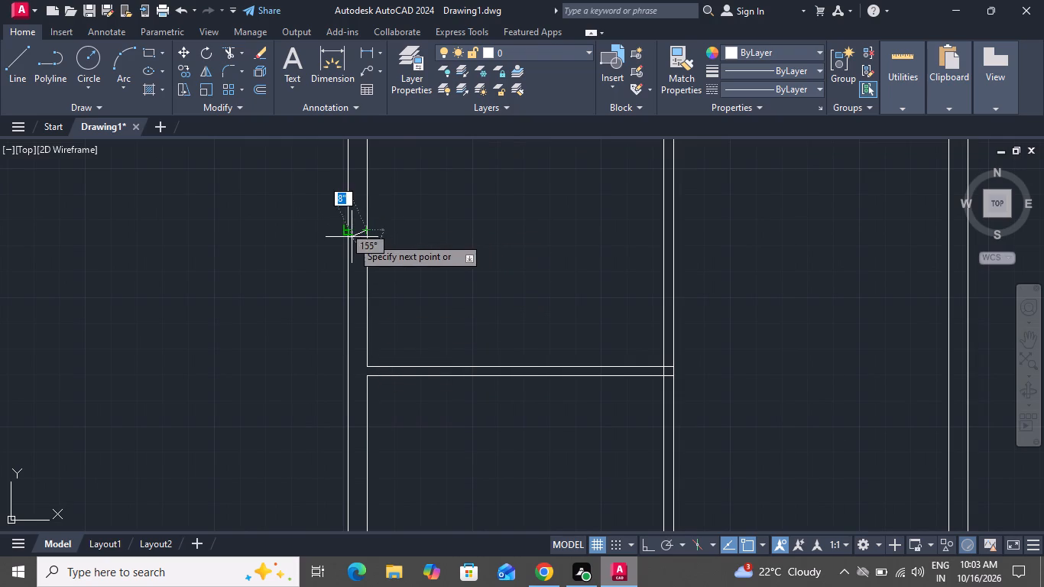
click(349, 234)
right_click(349, 232)
click(370, 250)
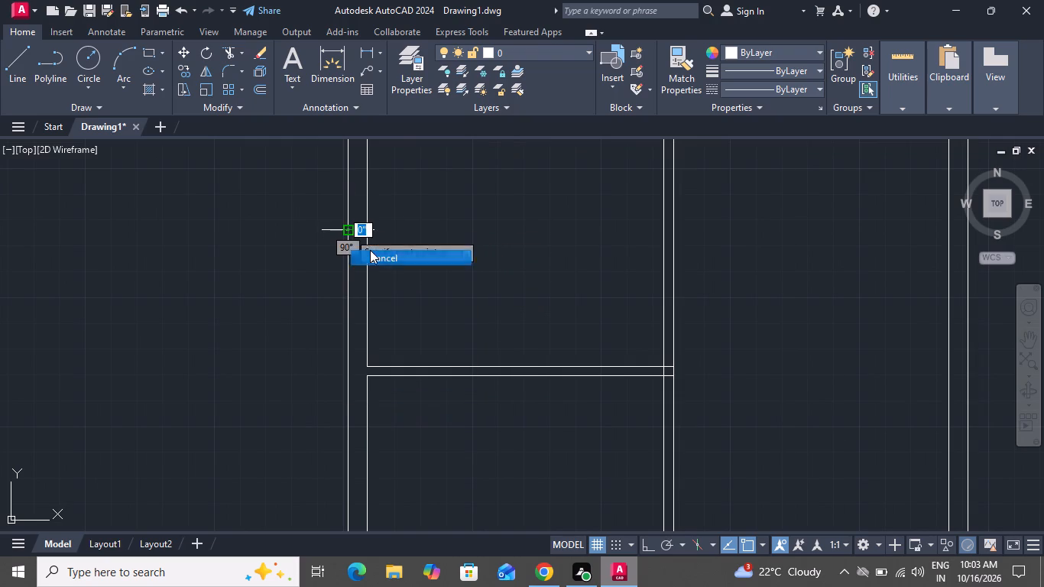
Offset the larger left room's window centre line by 2' both upward and downward.
text(o 2)
key(apostrophe)
key(Return)
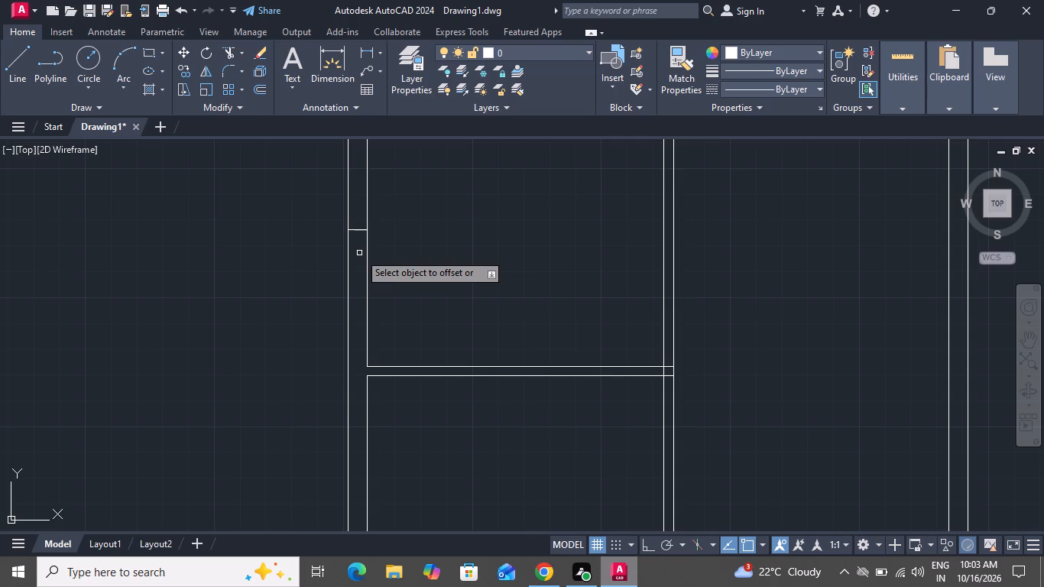
scroll(357, 222, up, 3)
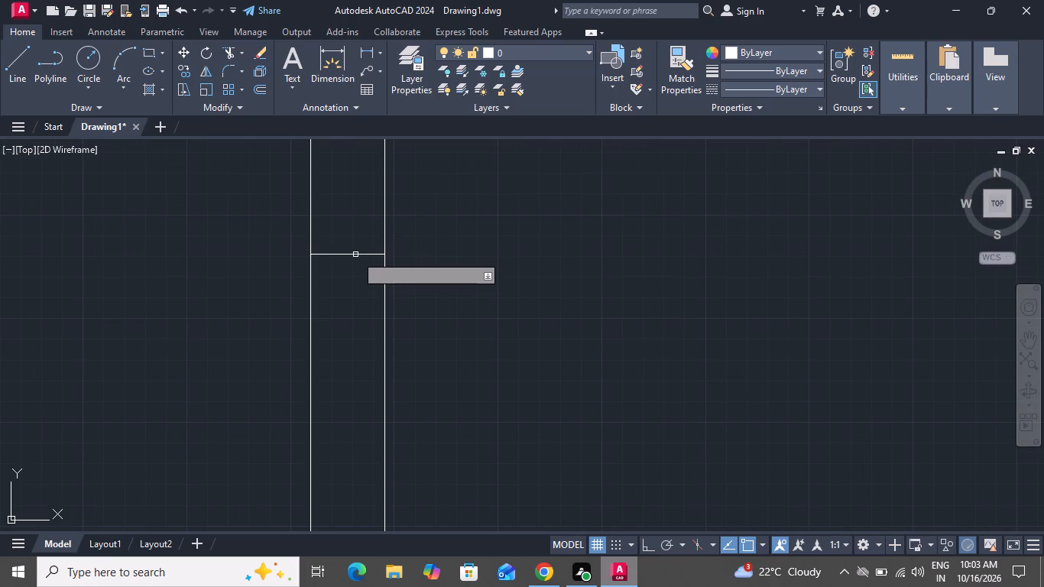
click(355, 255)
click(346, 181)
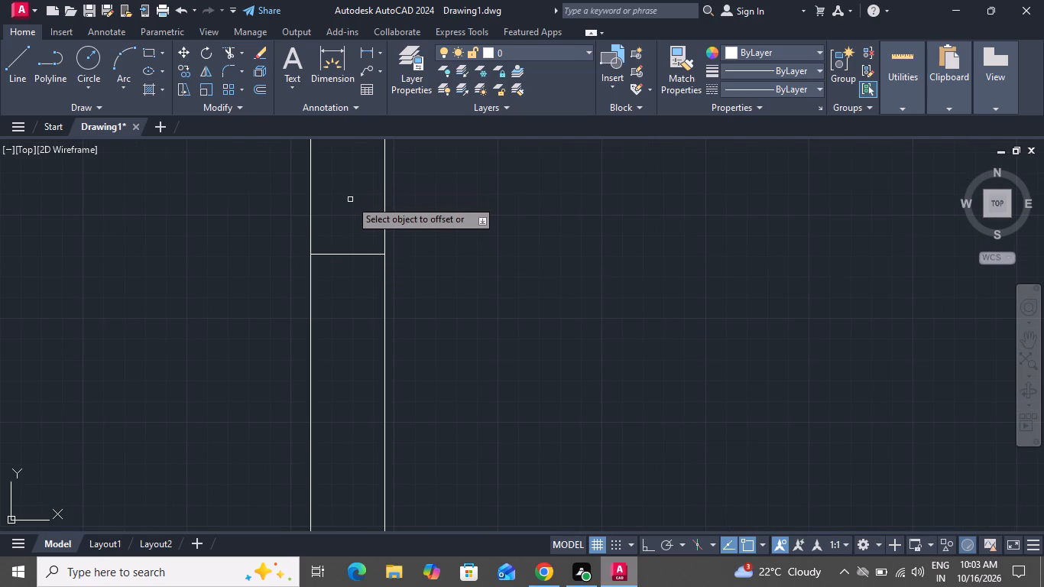
click(361, 255)
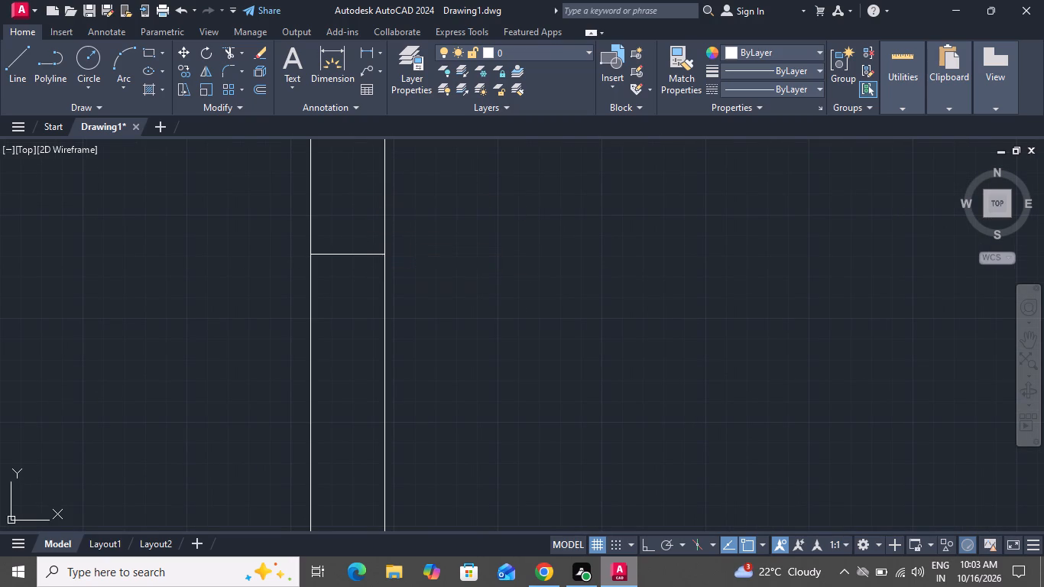
click(361, 284)
scroll(448, 342, down, 3)
right_click(453, 316)
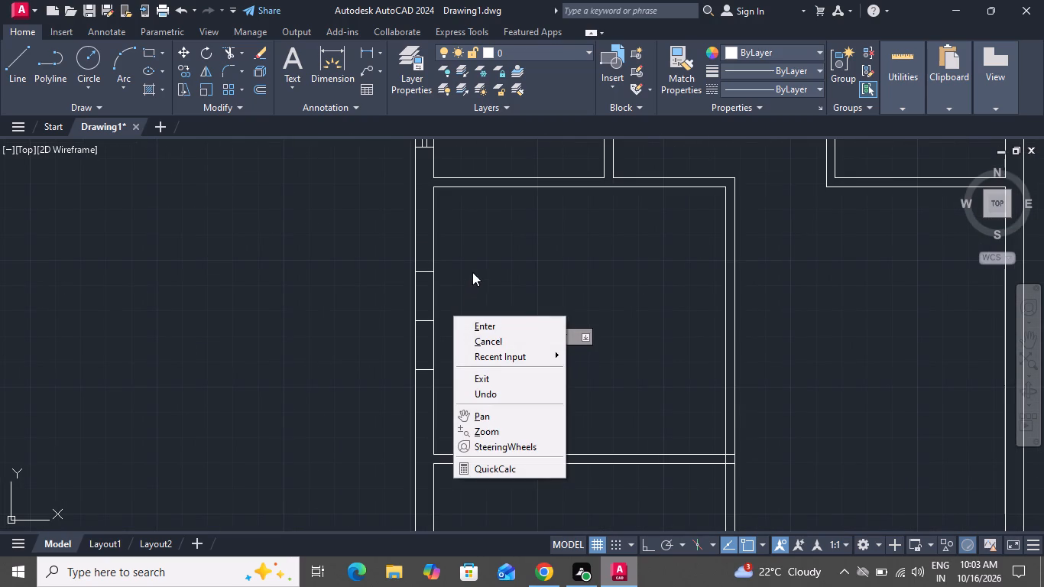
click(481, 323)
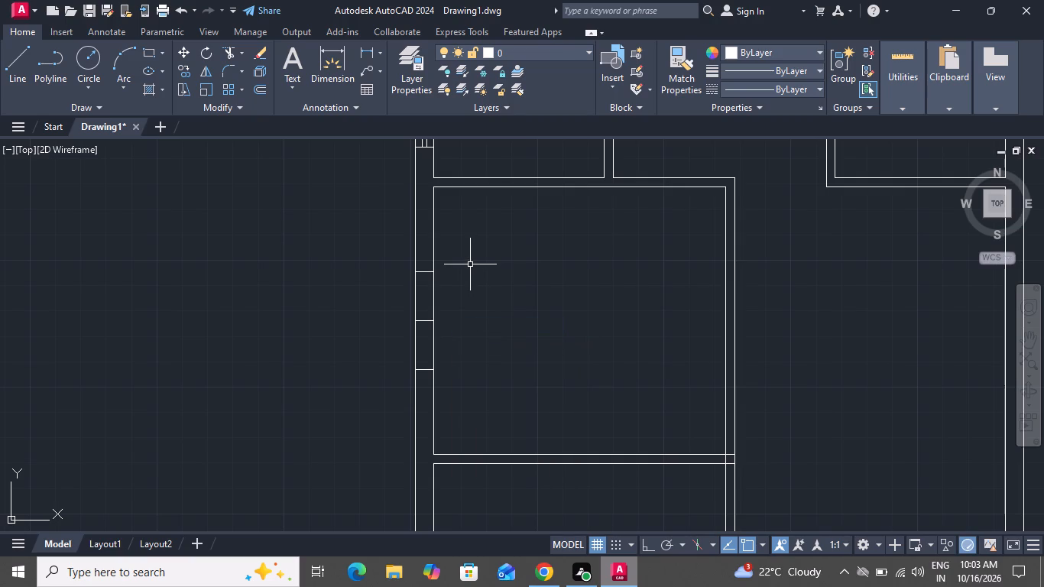
Offset the upper and lower end lines of the larger left room's window outward by 2".
text(o)
key(space)
key(2)
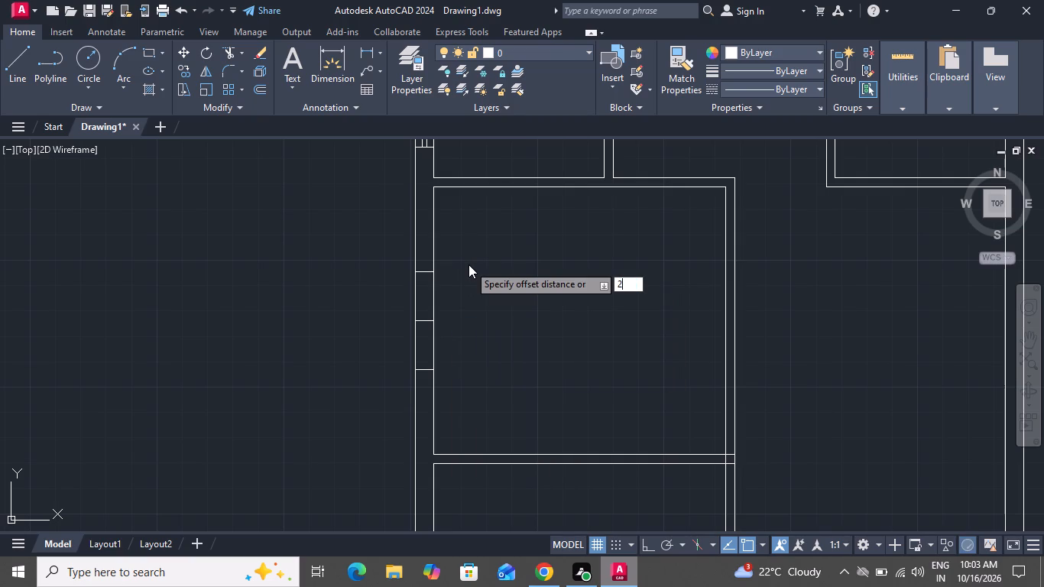
key(shift+quotedbl)
key(Return)
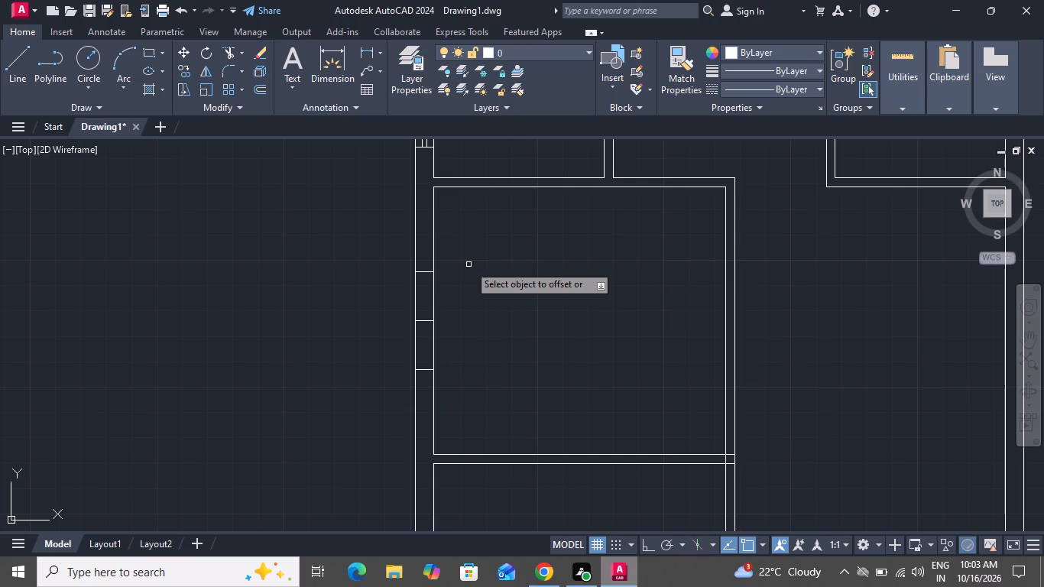
scroll(285, 231, up, 1)
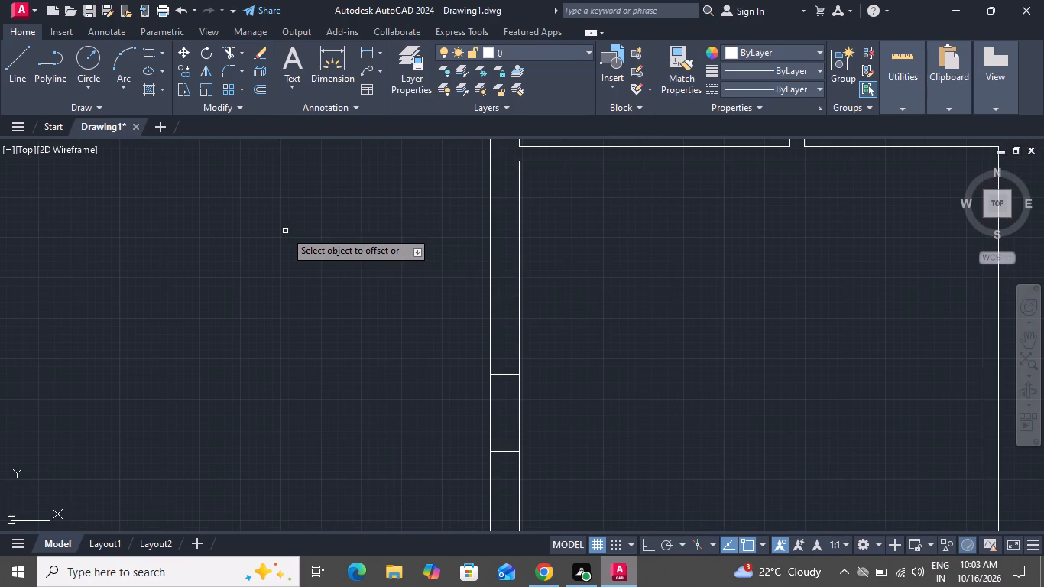
click(502, 300)
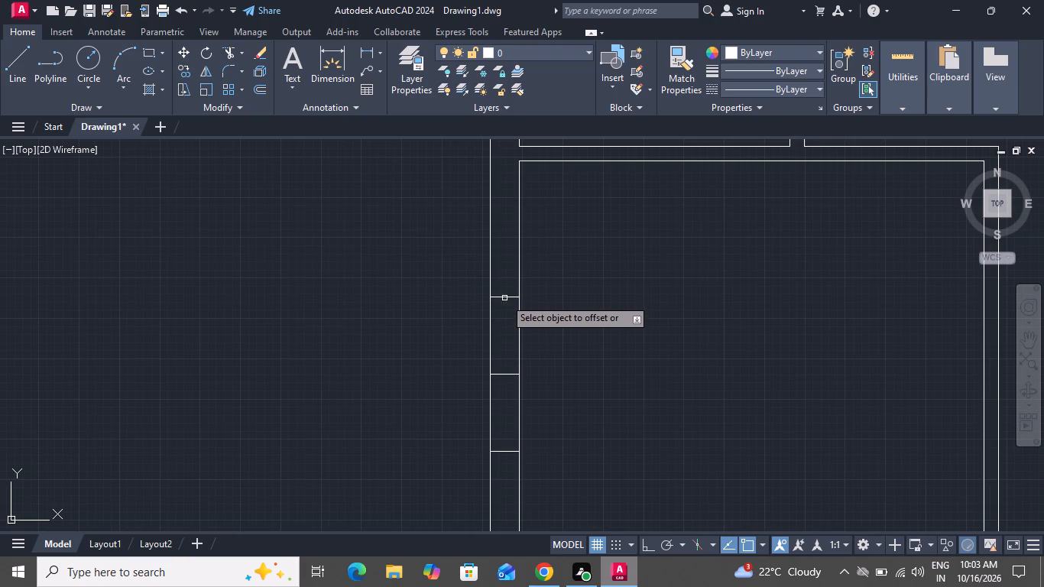
click(504, 298)
click(504, 274)
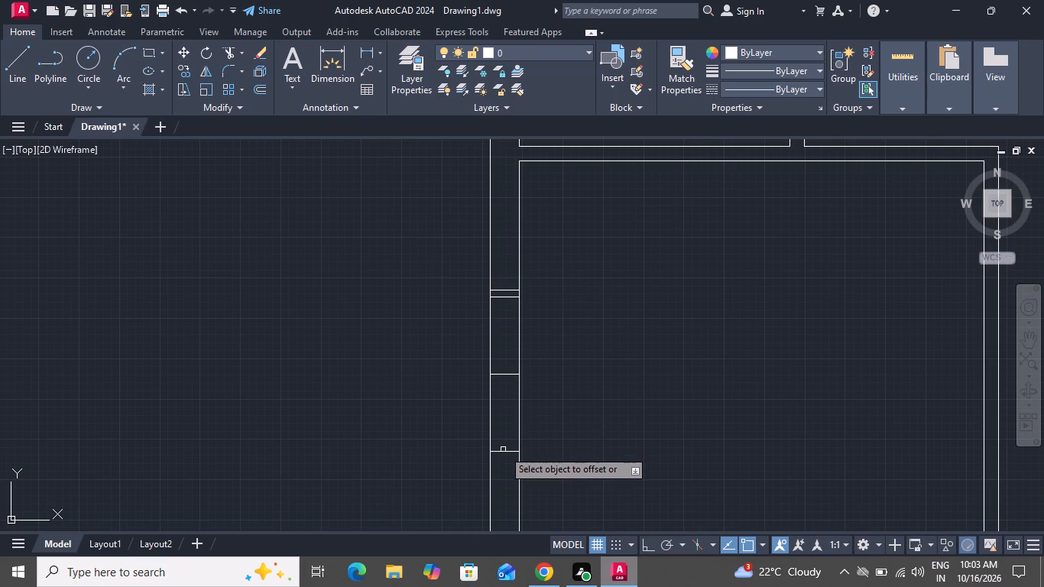
click(502, 451)
click(500, 469)
right_click(543, 350)
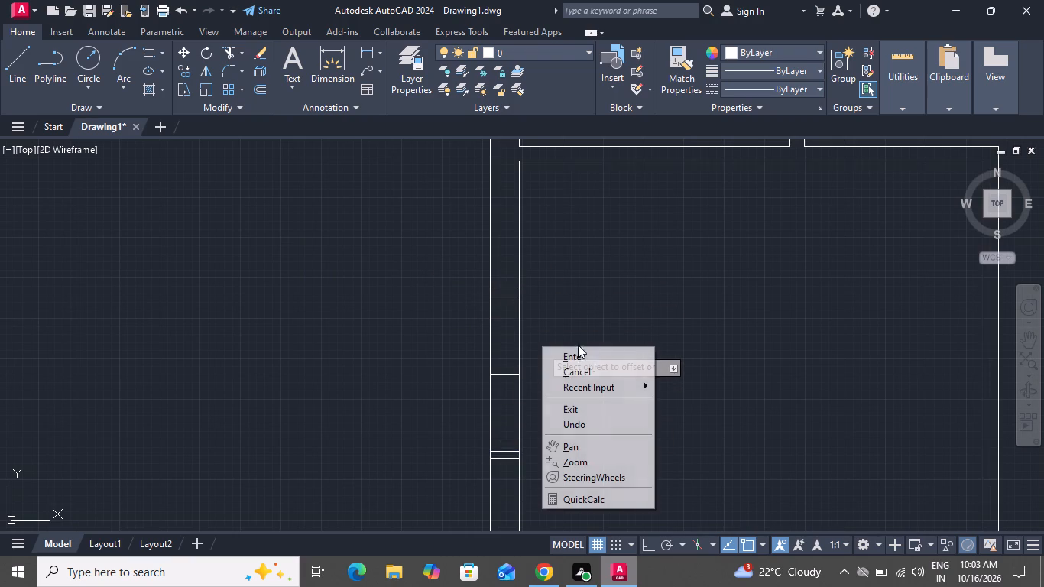
click(579, 372)
Draw a 4' vertical line joining the midpoints of the larger left room window's two inner end lines.
click(11, 75)
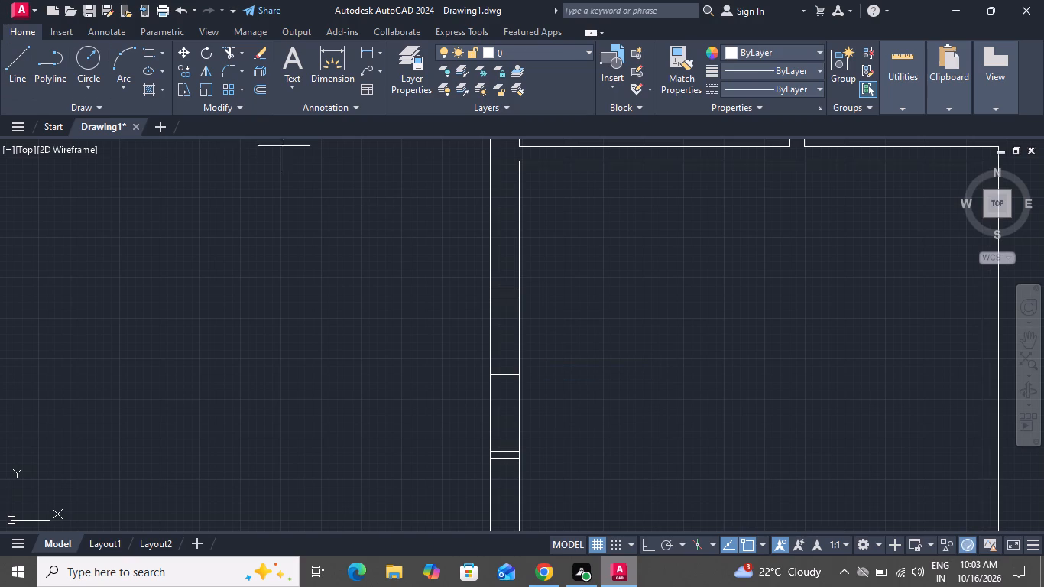
click(508, 300)
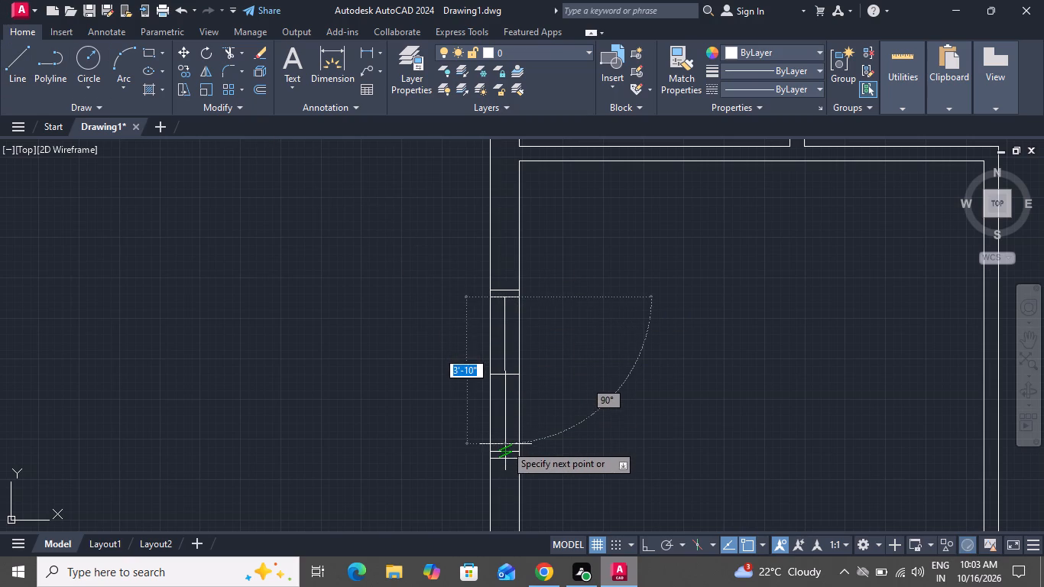
scroll(501, 452, up, 3)
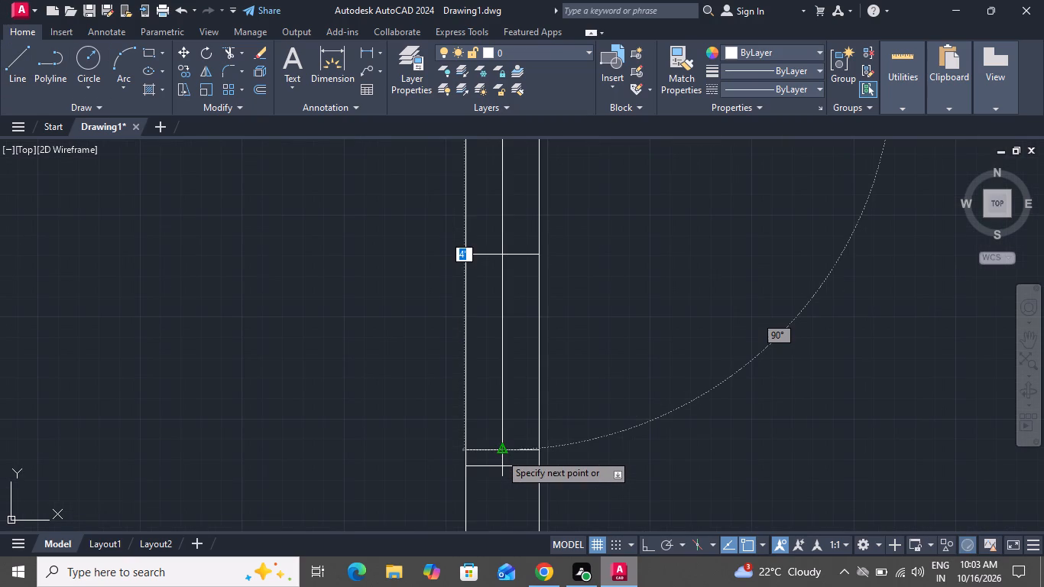
click(500, 453)
right_click(500, 453)
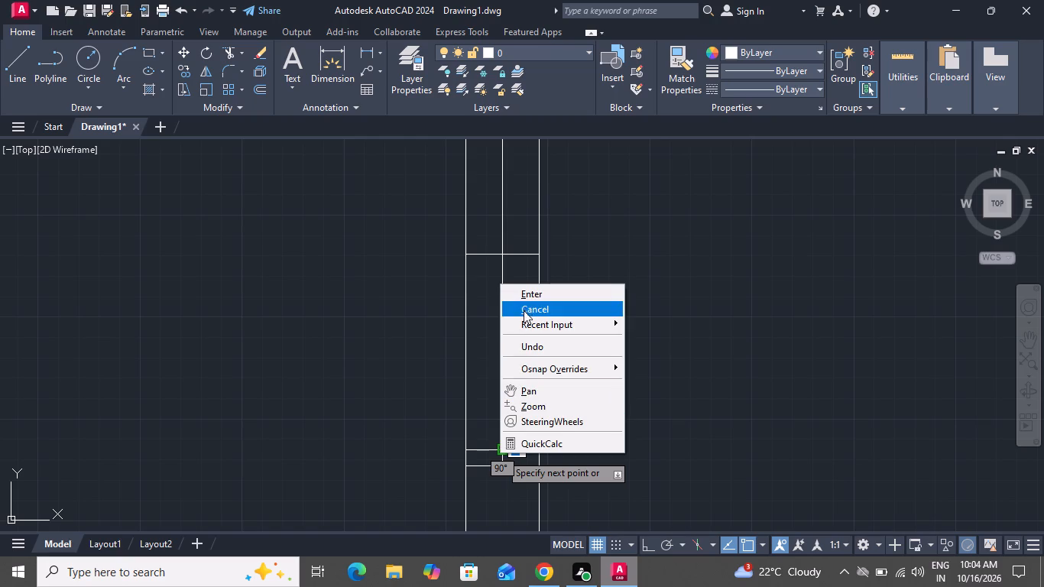
click(524, 306)
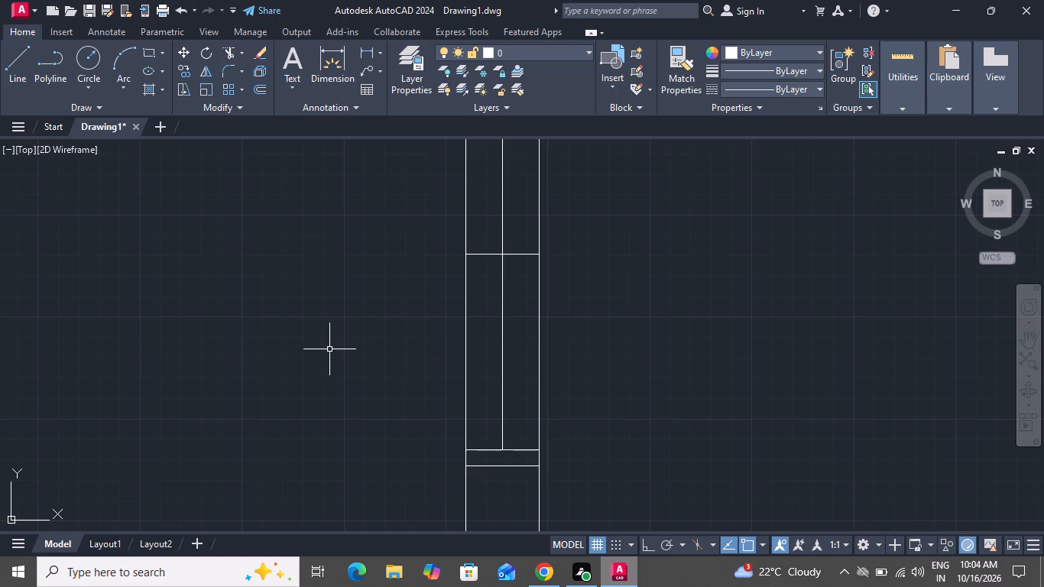
Offset the larger left room window's vertical middle line by 1" to both the left and the right.
key(o)
key(space)
key(1)
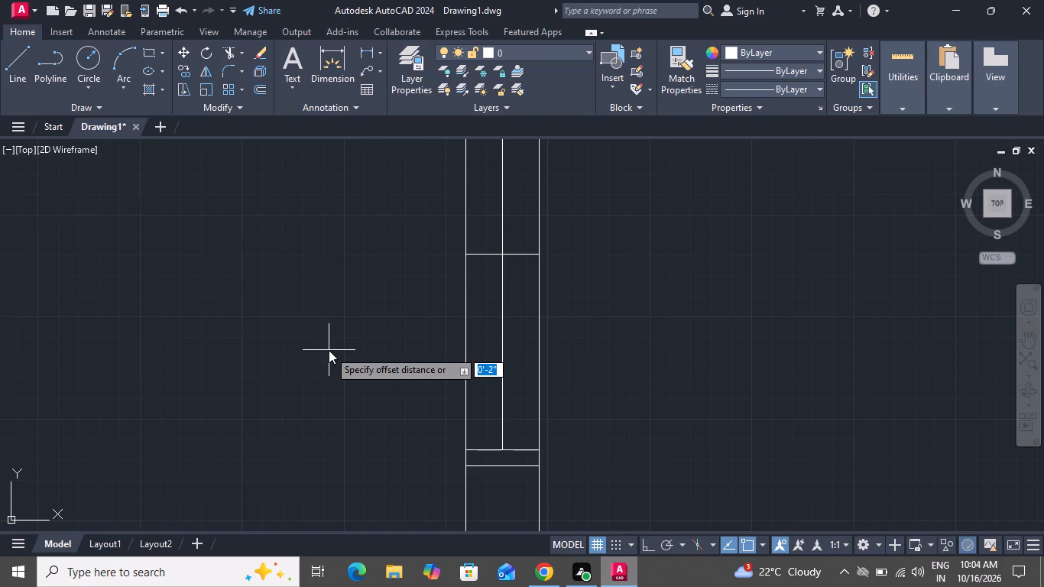
key(shift+quotedbl)
key(Return)
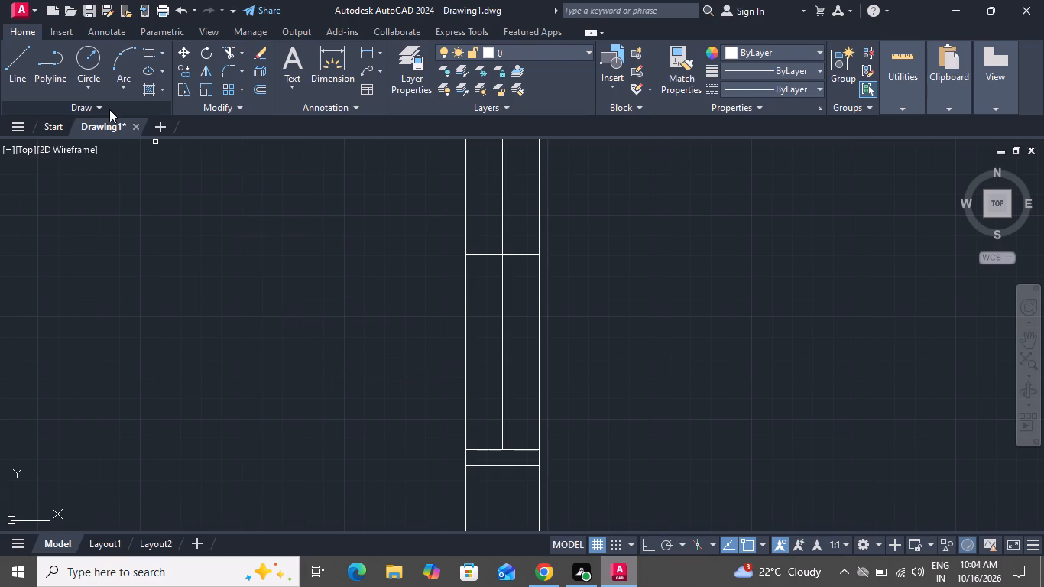
click(501, 371)
click(532, 366)
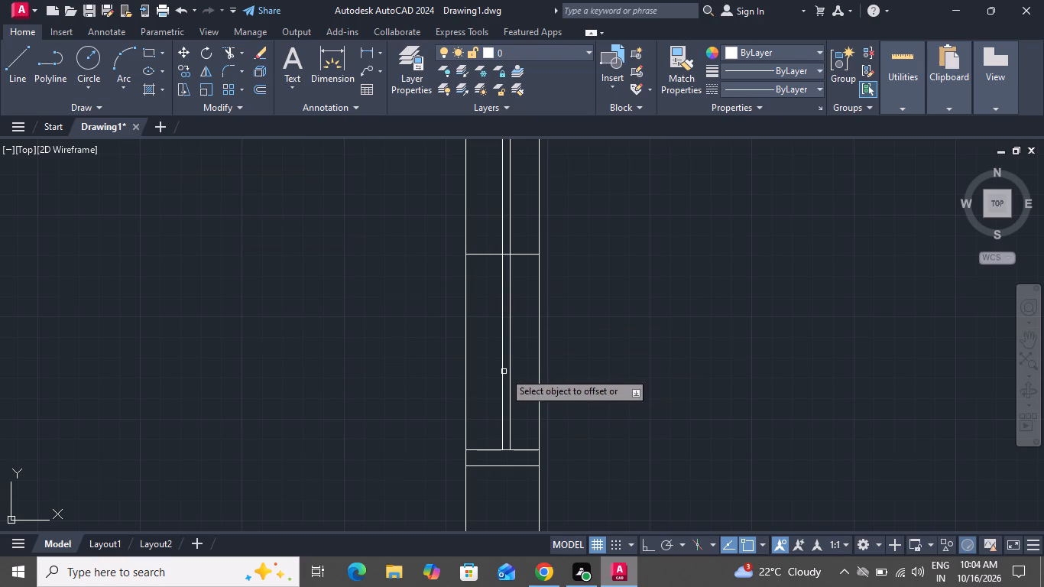
click(501, 372)
click(474, 371)
right_click(473, 366)
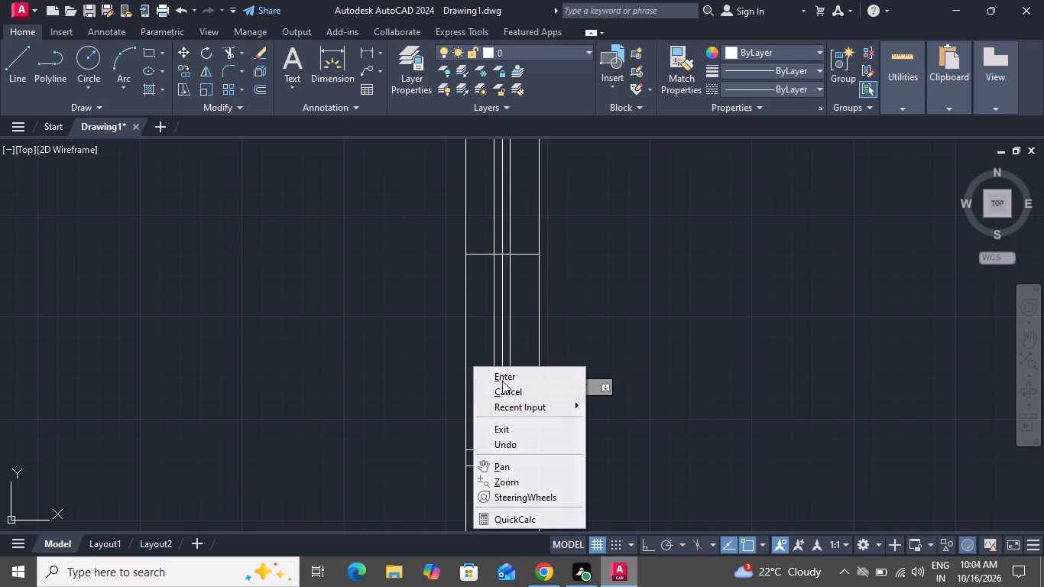
click(502, 384)
Delete the horizontal centre line and the vertical middle line of the larger left room's window.
scroll(508, 248, up, 4)
drag(481, 237, 478, 255)
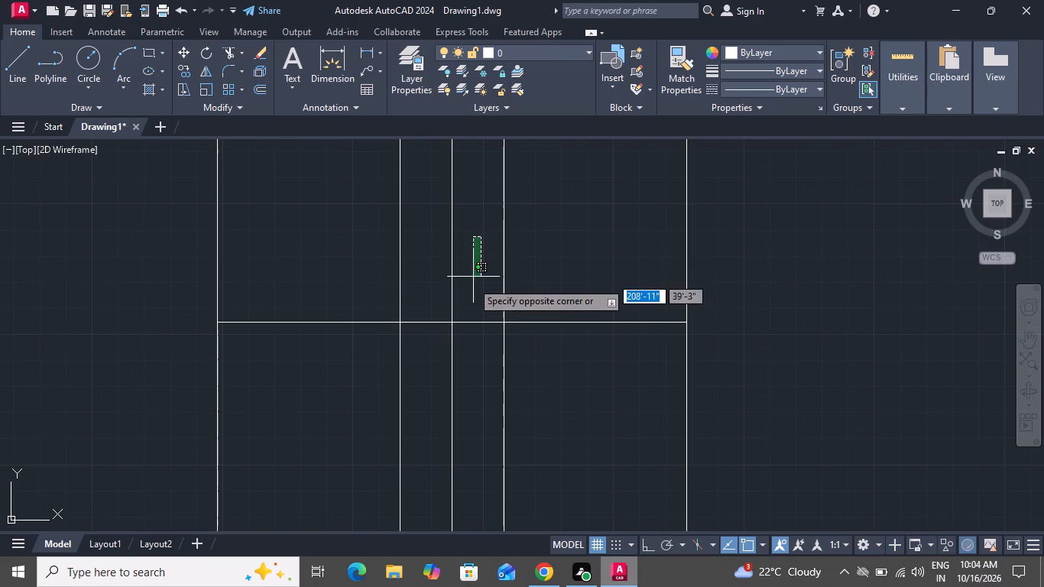
click(422, 355)
key(Delete)
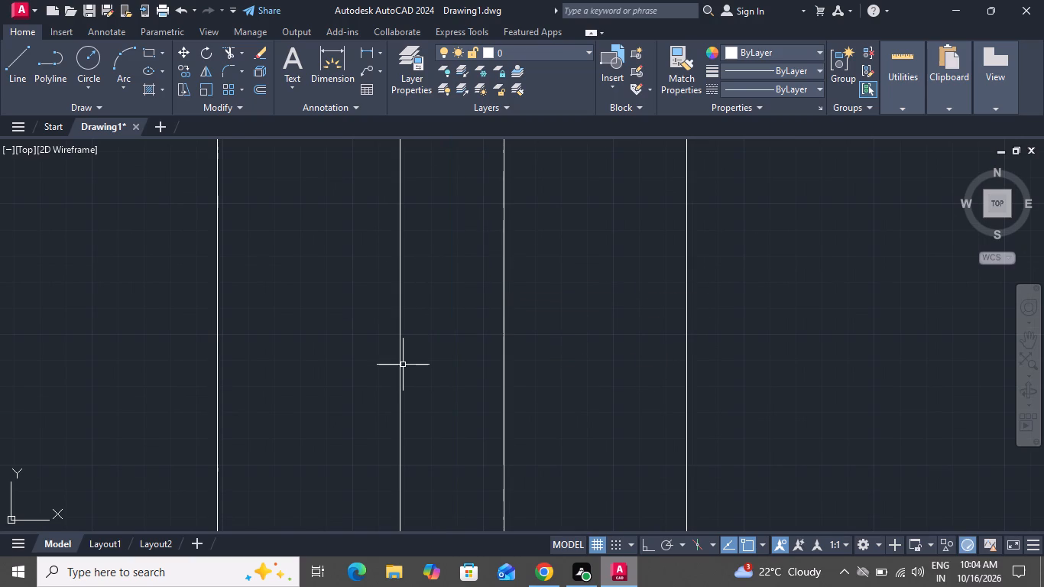
Draw a horizontal line across the left outer wall at the wall midpoint of the room directly above the staircase.
scroll(410, 368, down, 4)
scroll(413, 368, up, 1)
scroll(413, 368, down, 1)
scroll(413, 368, up, 1)
scroll(413, 368, down, 4)
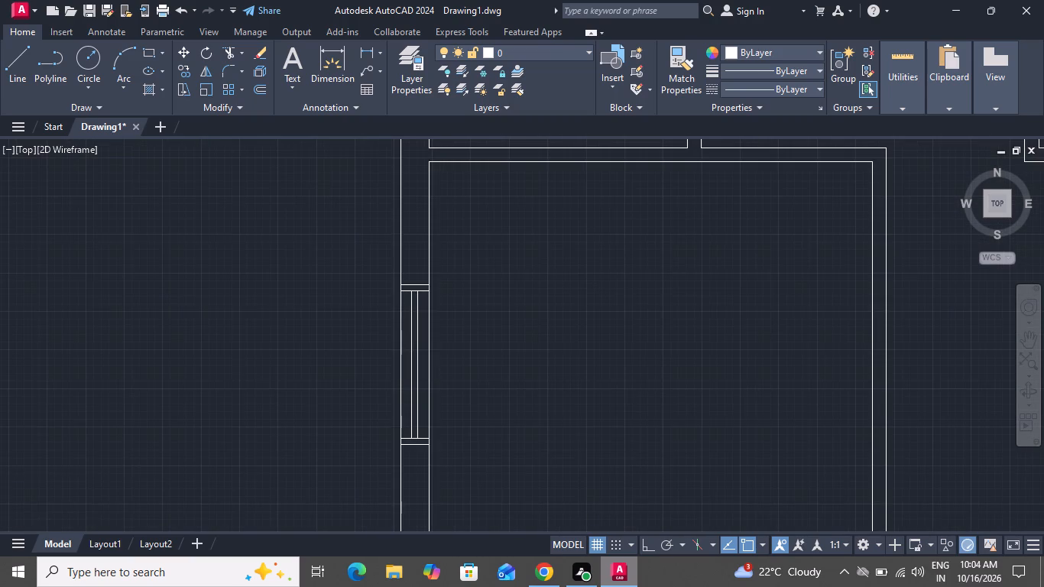
scroll(413, 368, down, 3)
scroll(414, 352, up, 1)
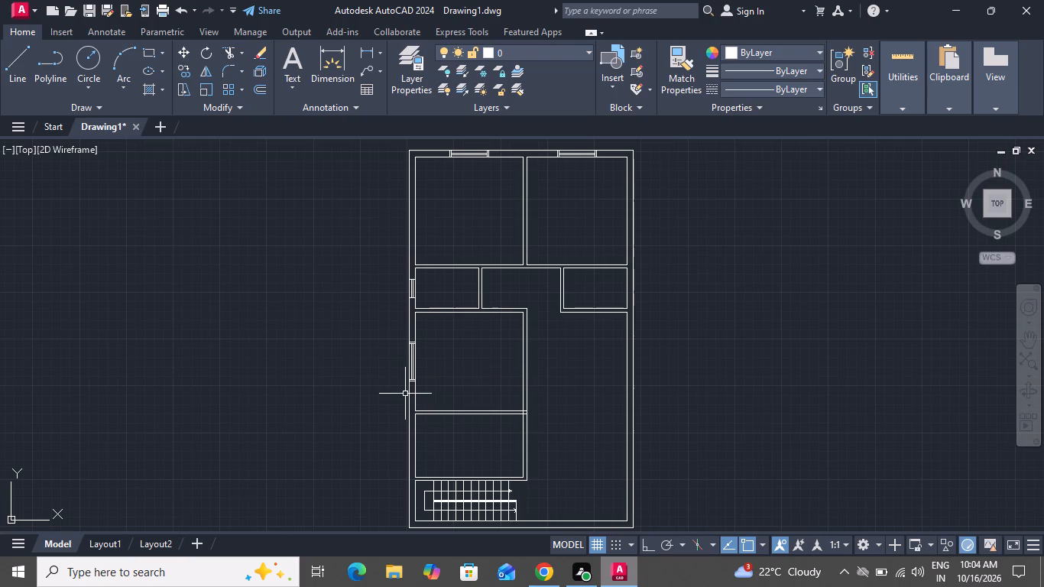
scroll(405, 394, down, 1)
scroll(400, 427, up, 1)
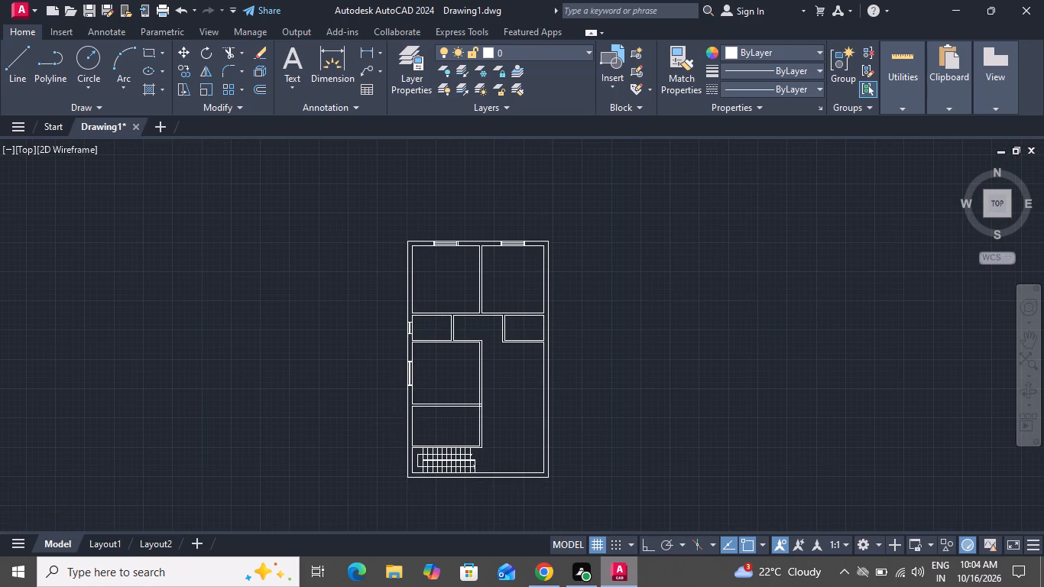
scroll(400, 427, up, 1)
click(26, 66)
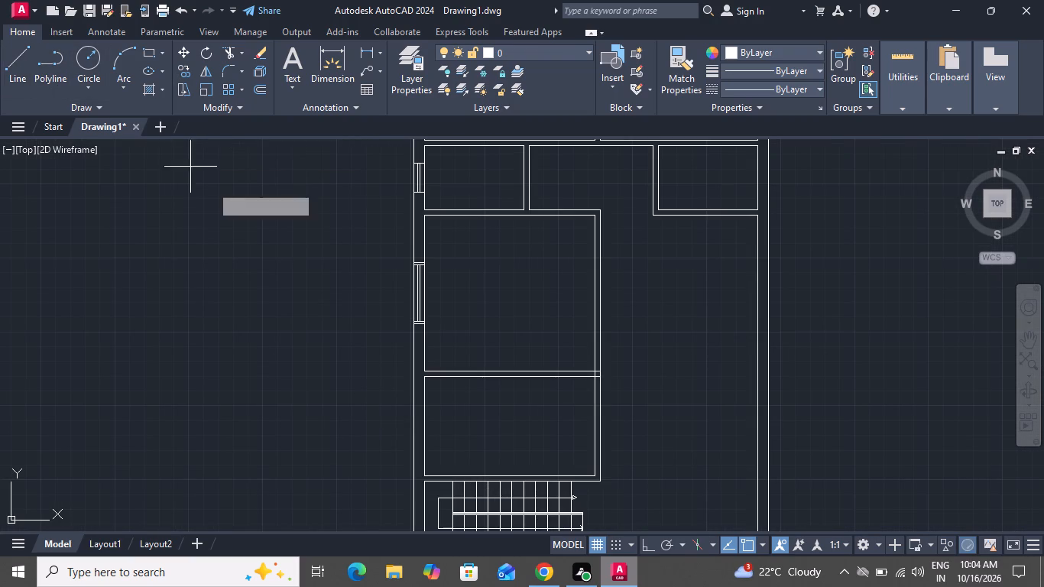
scroll(423, 426, up, 1)
click(423, 426)
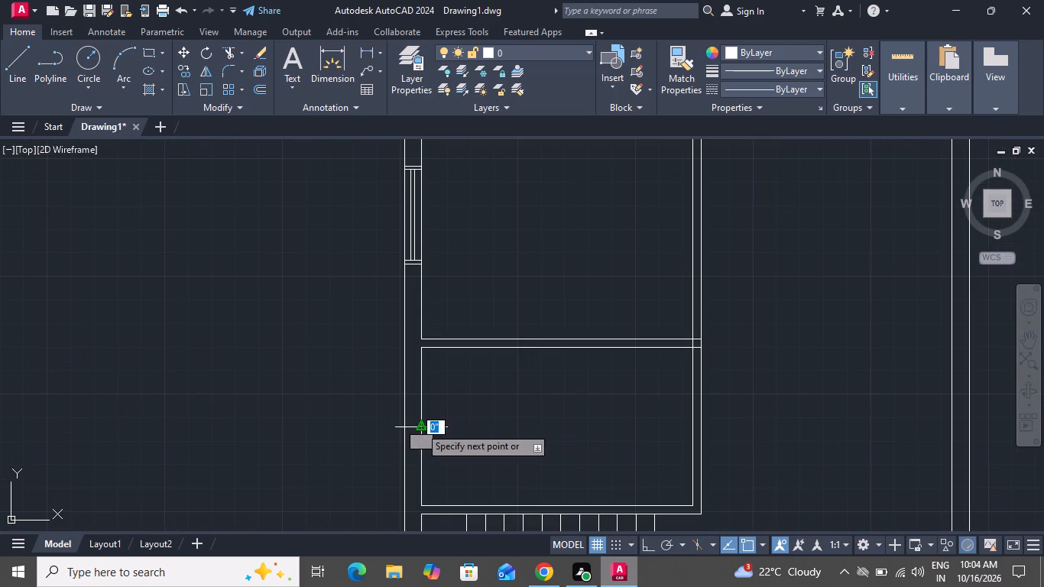
double_click(399, 427)
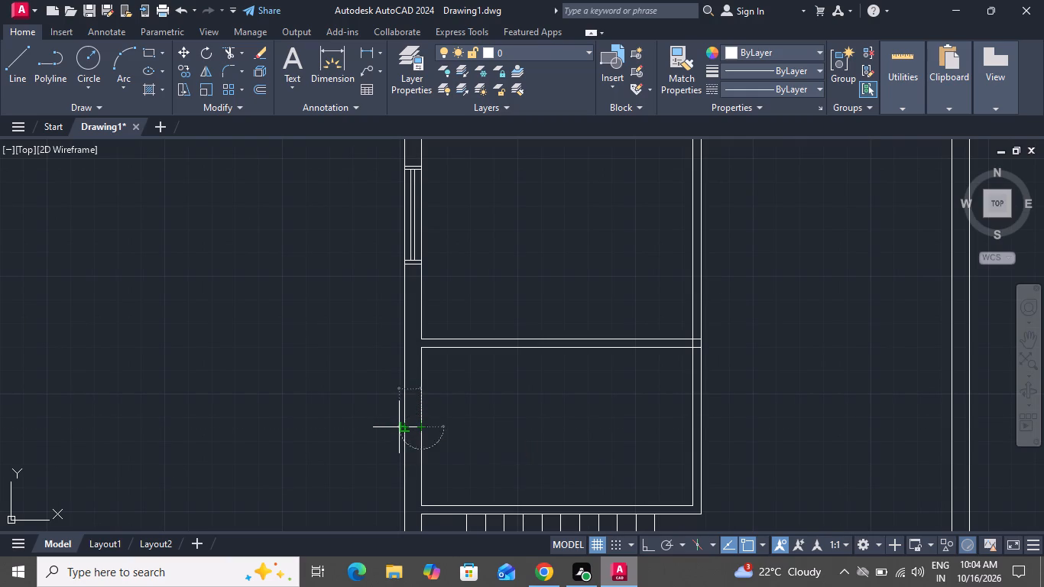
right_click(399, 427)
click(430, 287)
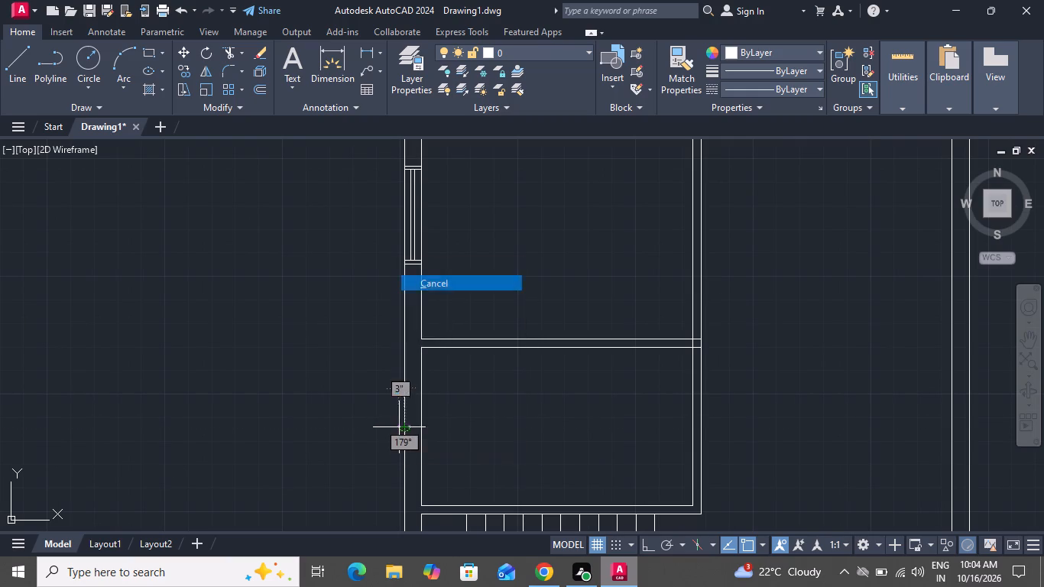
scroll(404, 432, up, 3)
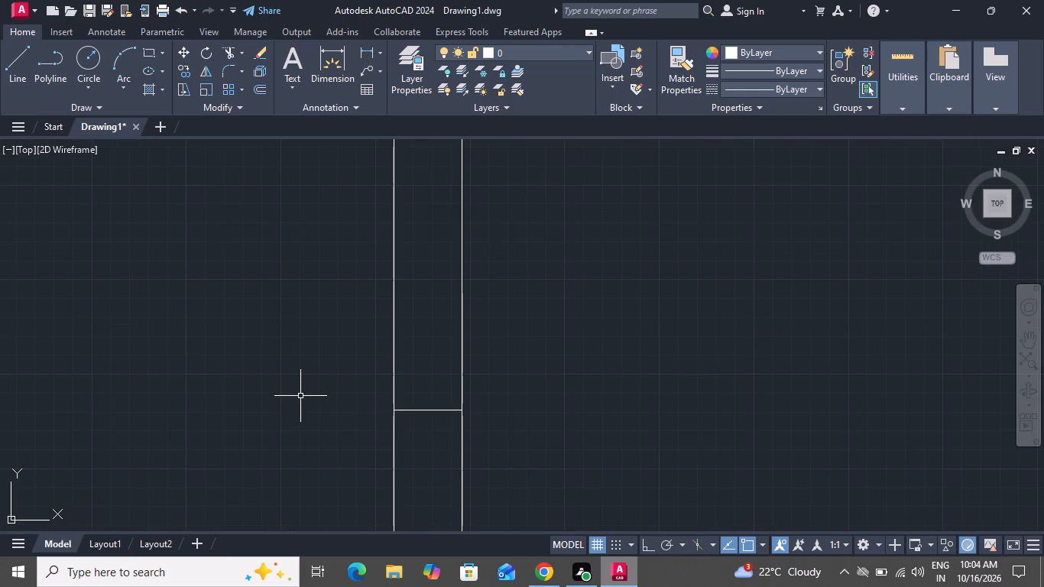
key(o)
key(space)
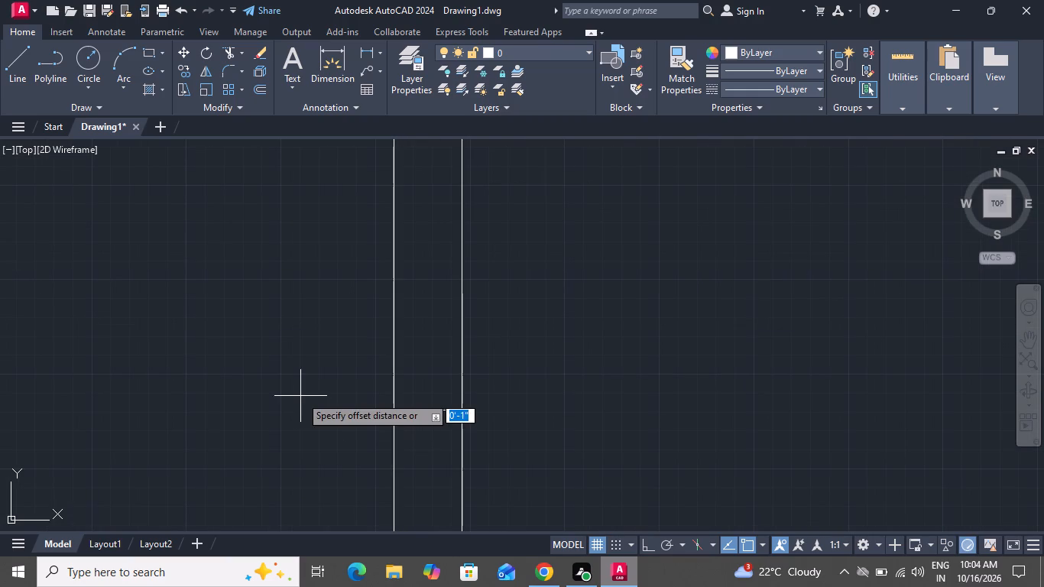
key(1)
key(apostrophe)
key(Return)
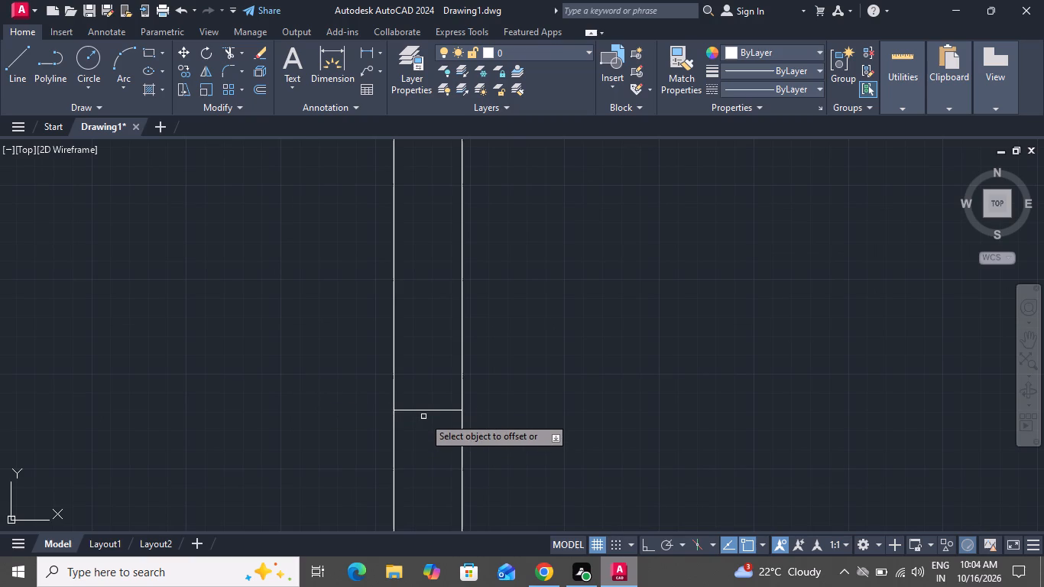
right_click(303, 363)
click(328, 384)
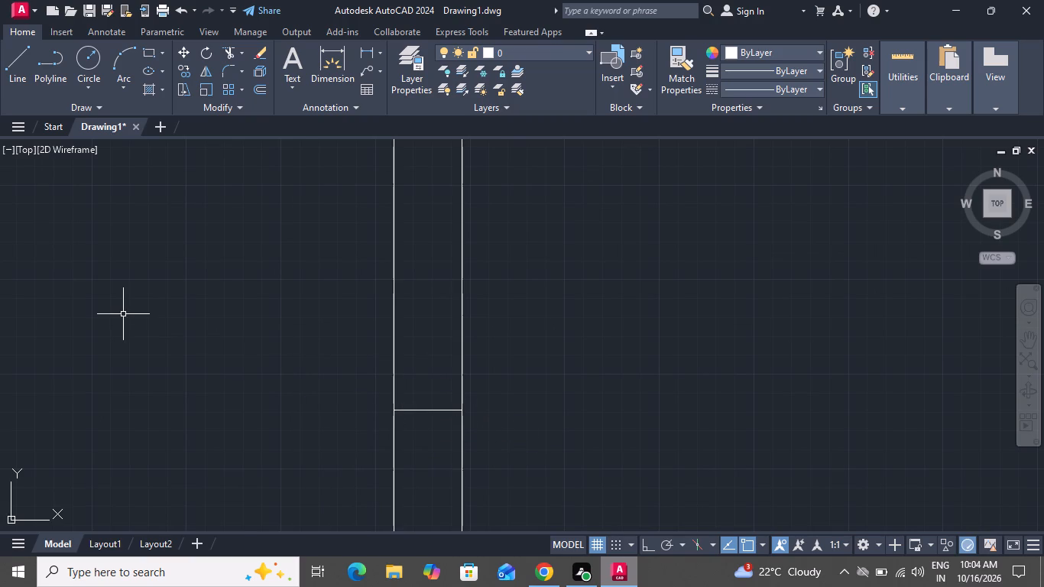
Offset the window centre line of the room above the staircase by 2' both upward and downward.
text(o 2)
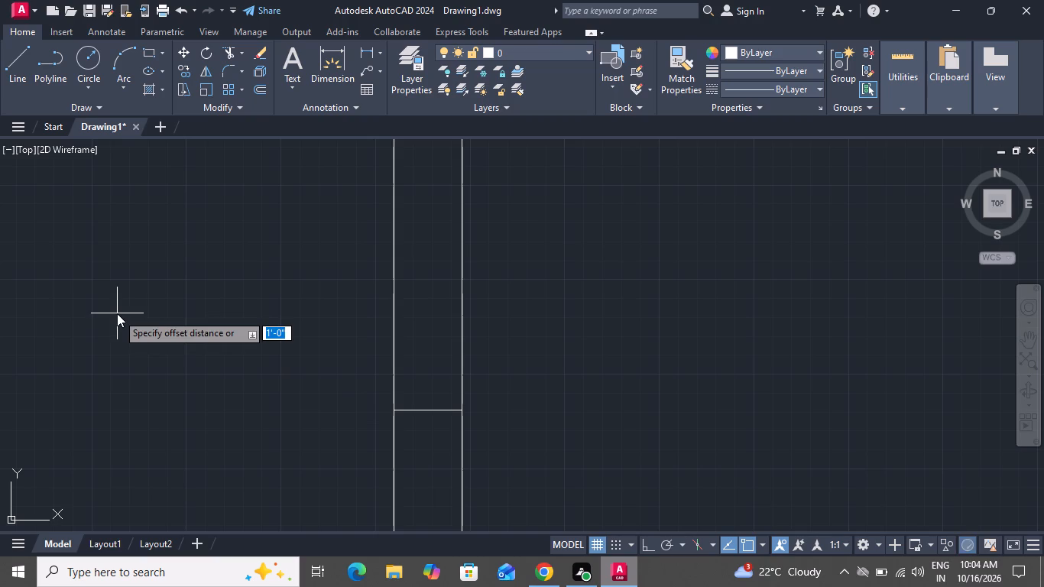
key(apostrophe)
key(Return)
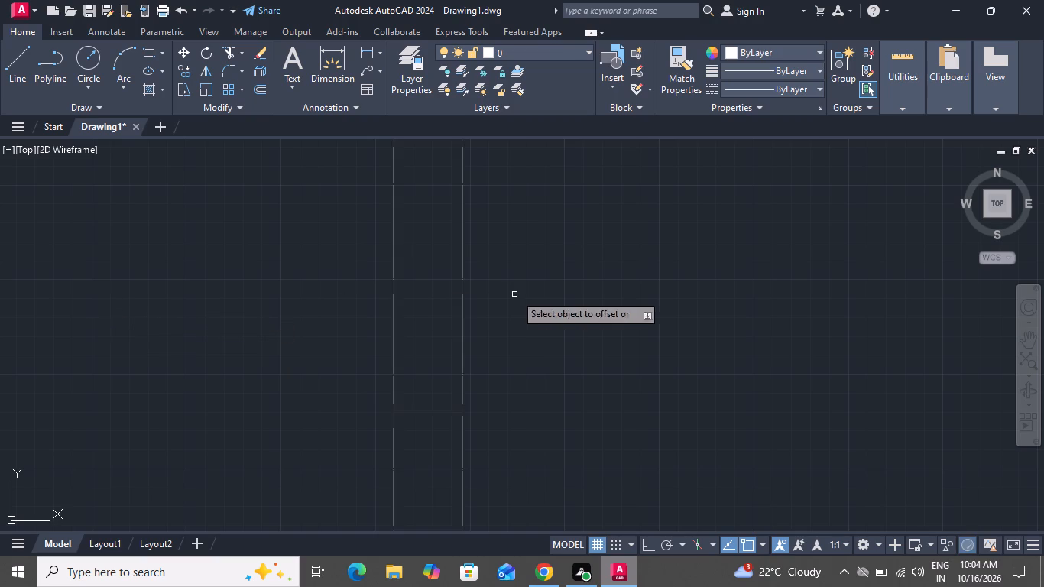
click(445, 409)
click(430, 324)
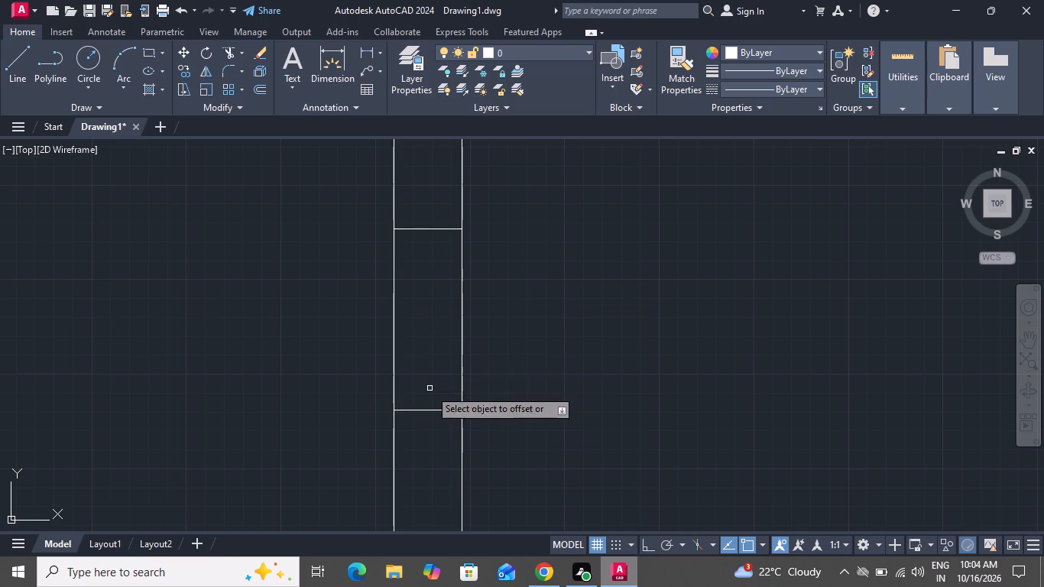
click(431, 410)
click(429, 504)
scroll(472, 342, down, 2)
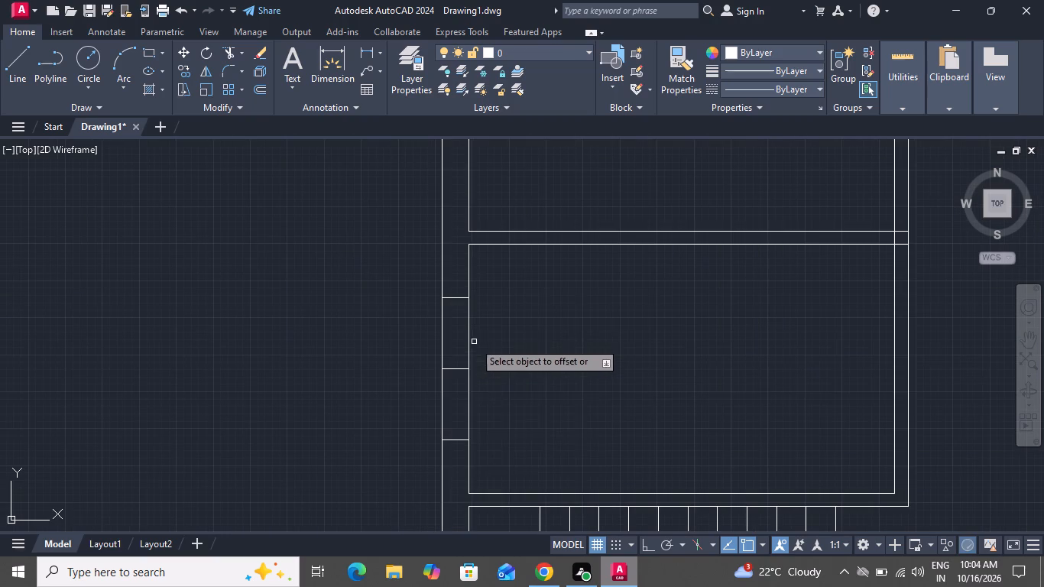
right_click(476, 341)
click(512, 368)
Offset the upper and lower edge lines of the window above the staircase outward by 2".
key(o)
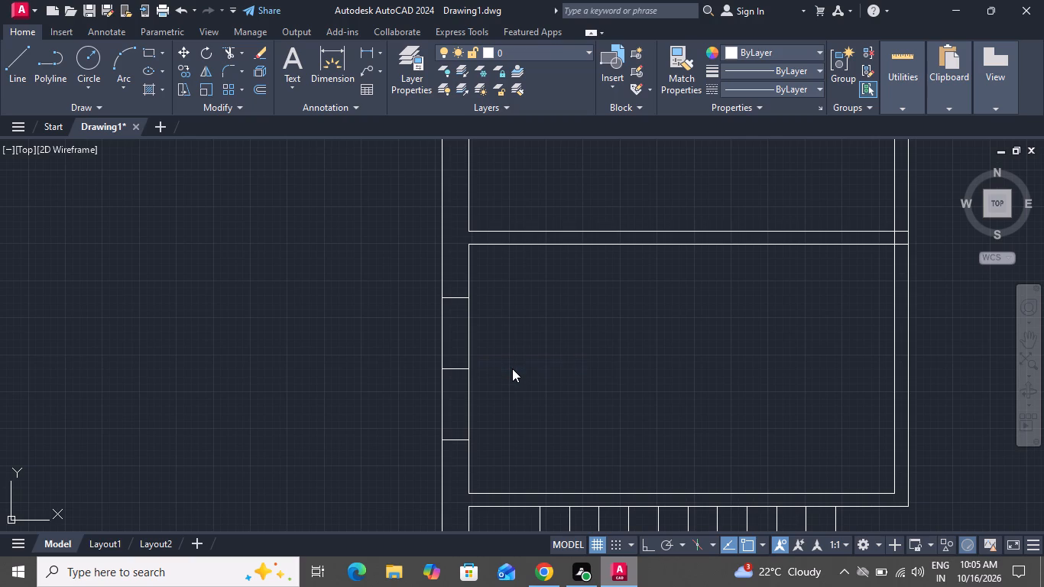
key(space)
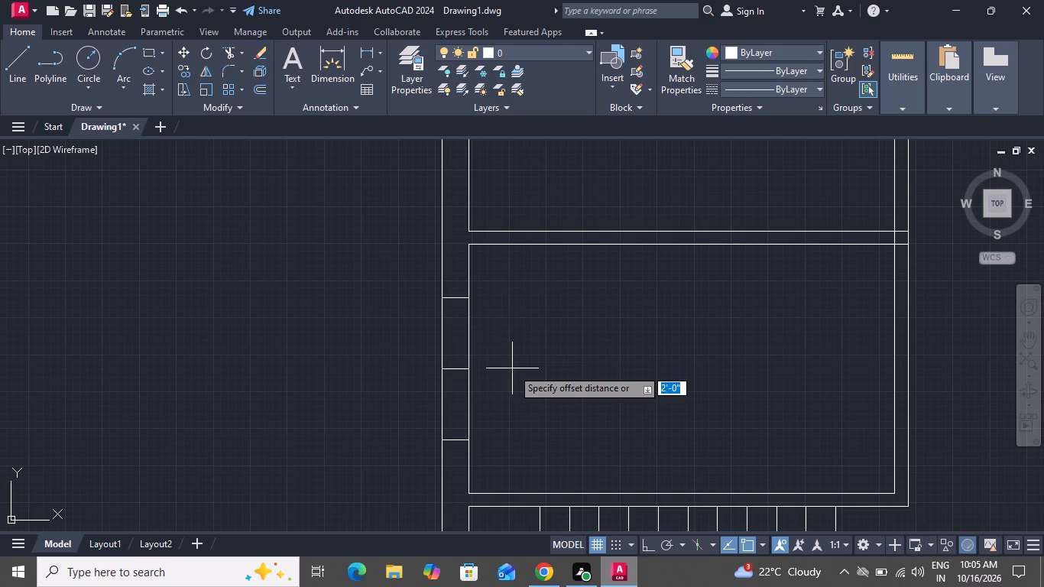
key(2)
key(shift+quotedbl)
key(Return)
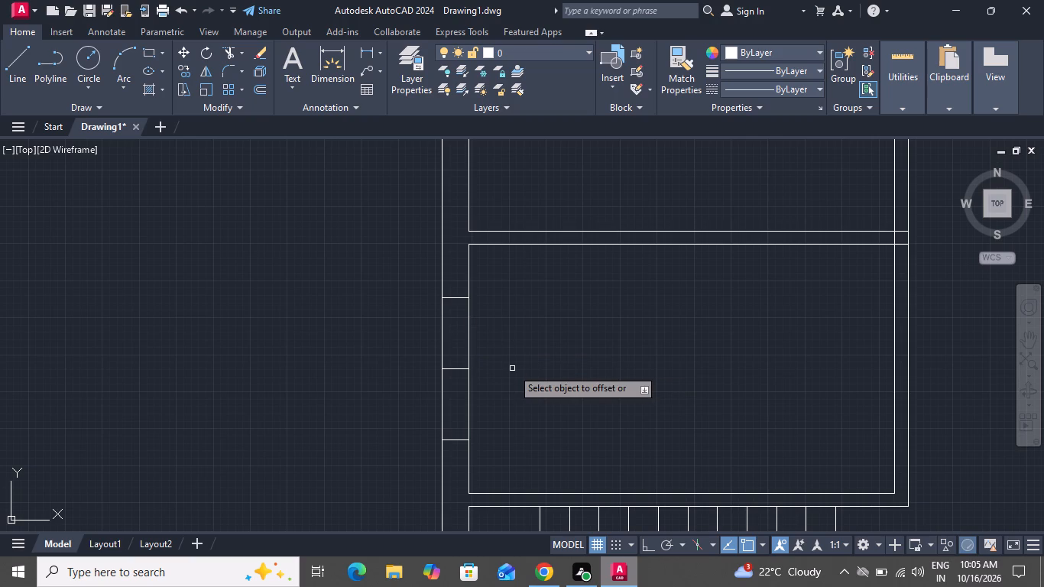
click(461, 298)
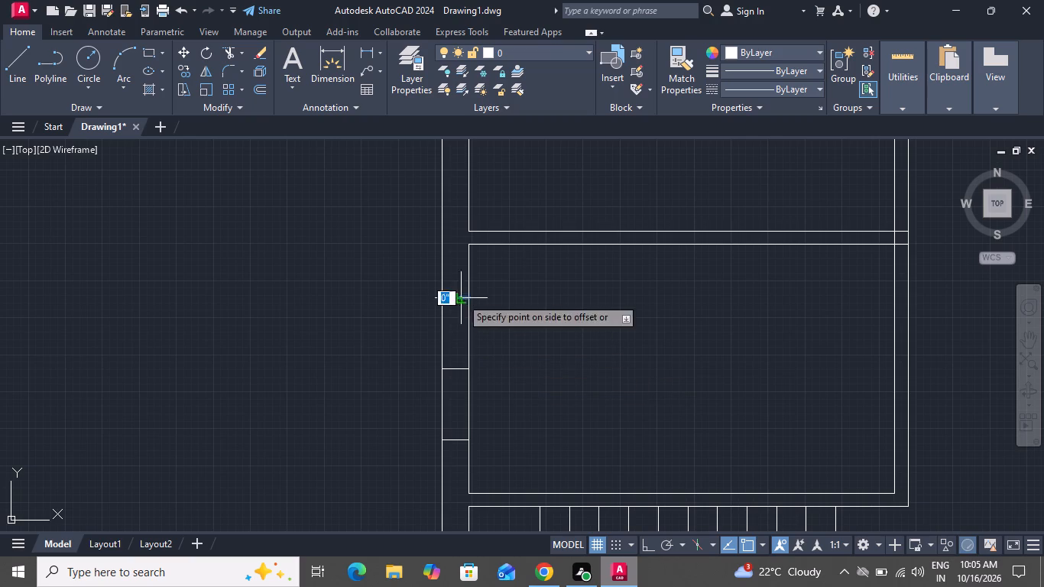
click(459, 263)
click(459, 441)
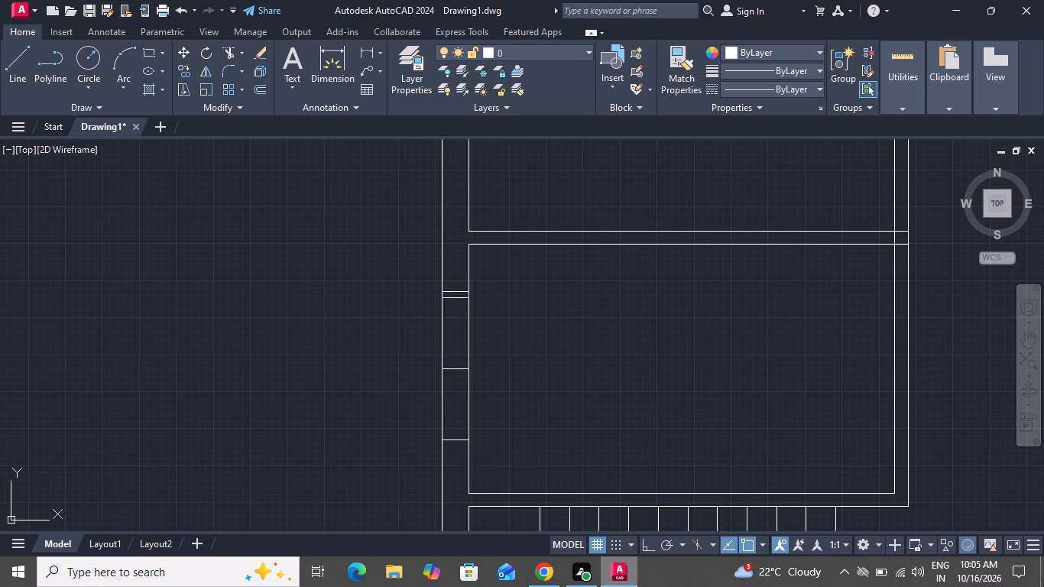
click(461, 458)
right_click(517, 397)
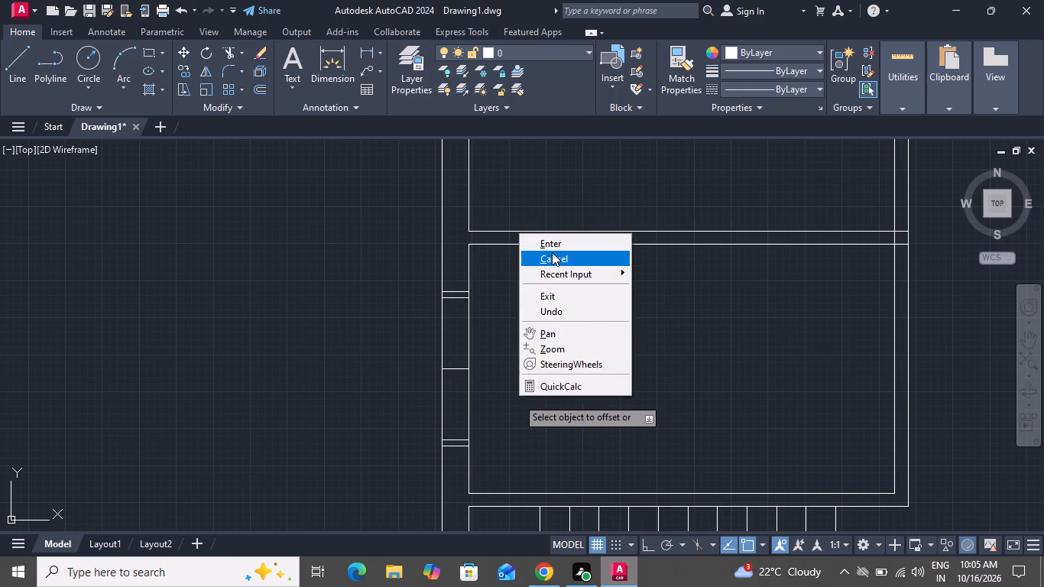
click(552, 252)
Draw a vertical line joining the midpoints of the inner edge lines of the window above the staircase.
drag(6, 50, 13, 50)
scroll(432, 268, up, 2)
click(485, 342)
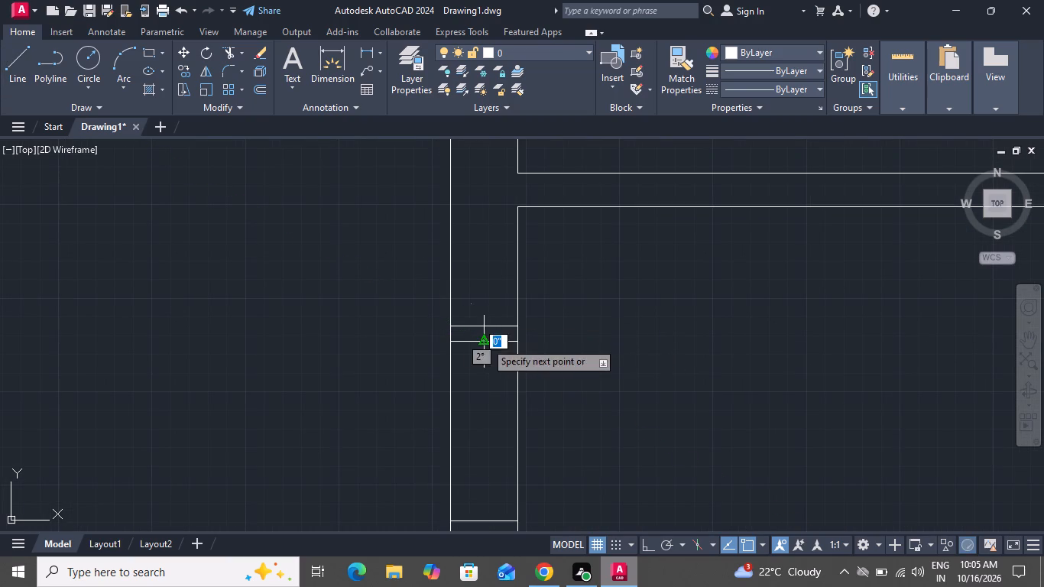
scroll(482, 303, down, 2)
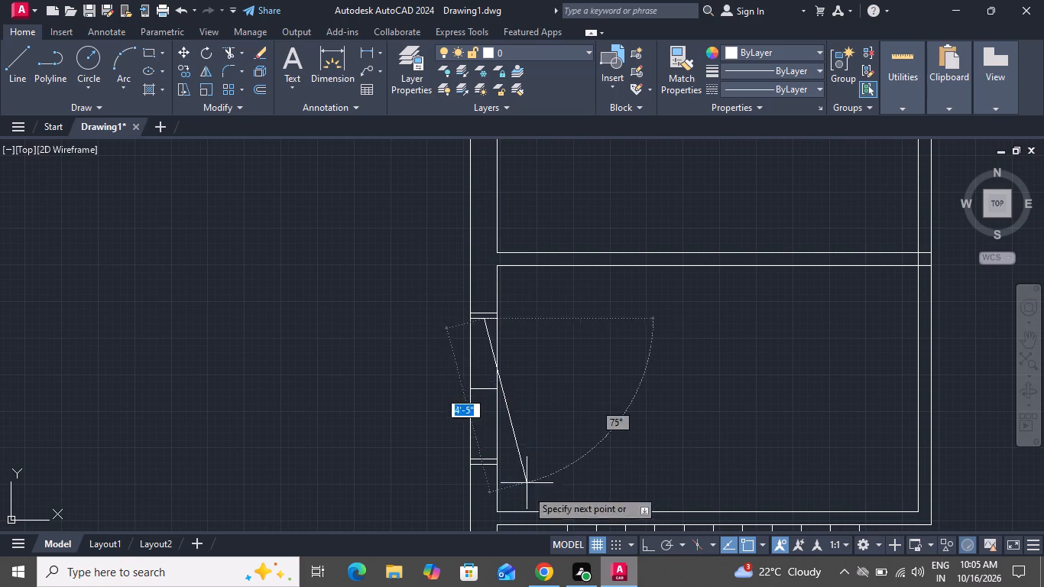
scroll(475, 488, up, 3)
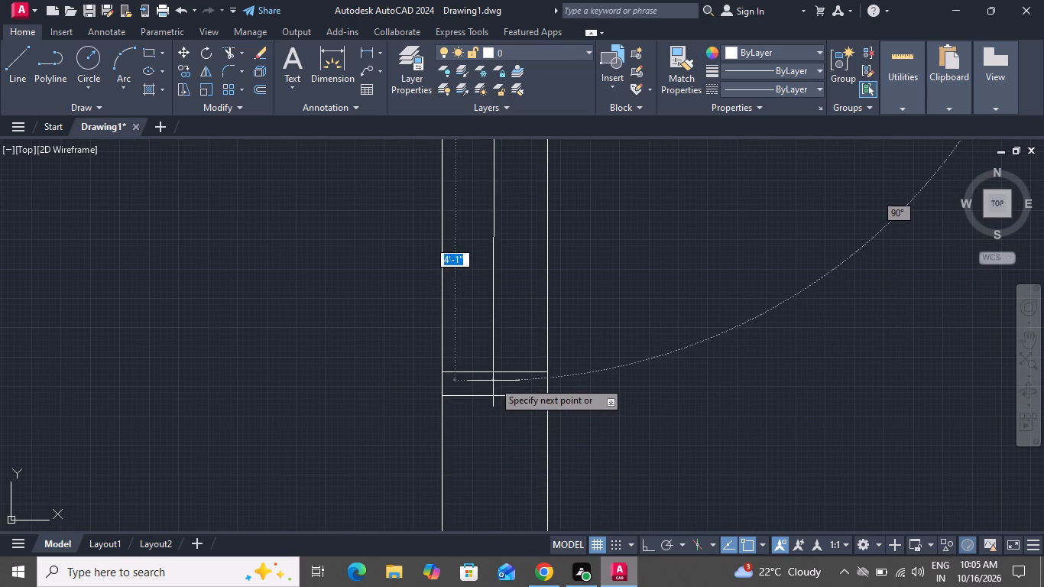
scroll(496, 374, down, 3)
click(496, 374)
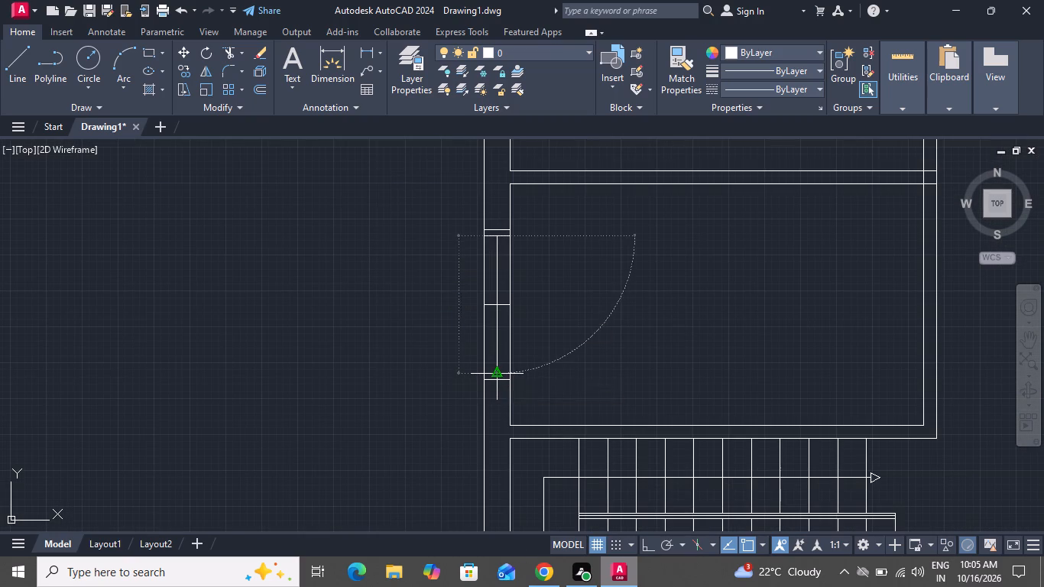
right_click(496, 374)
click(507, 394)
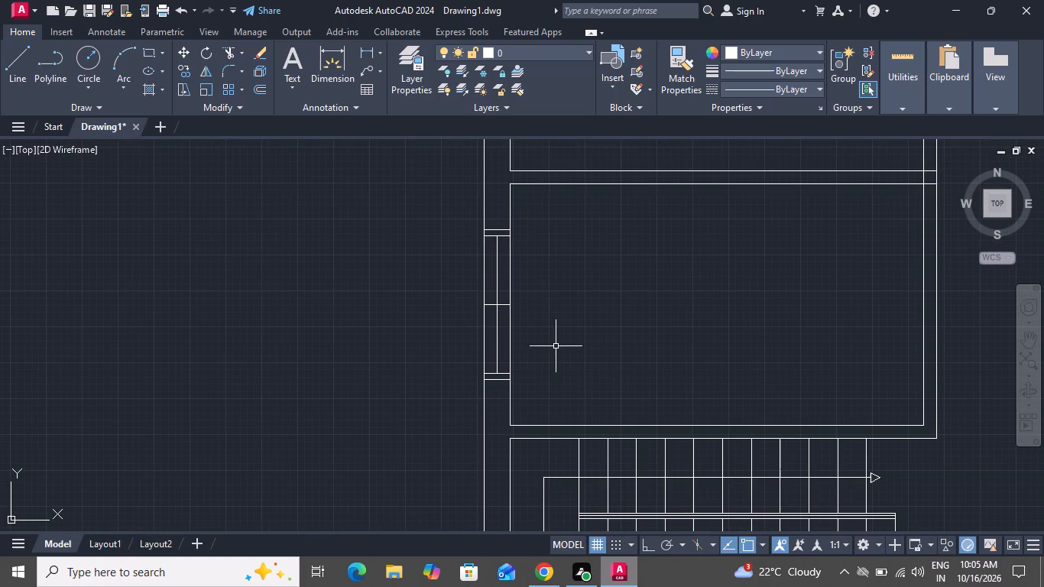
Offset that window's vertical middle line by 1" to both the left and the right.
text(o)
key(space)
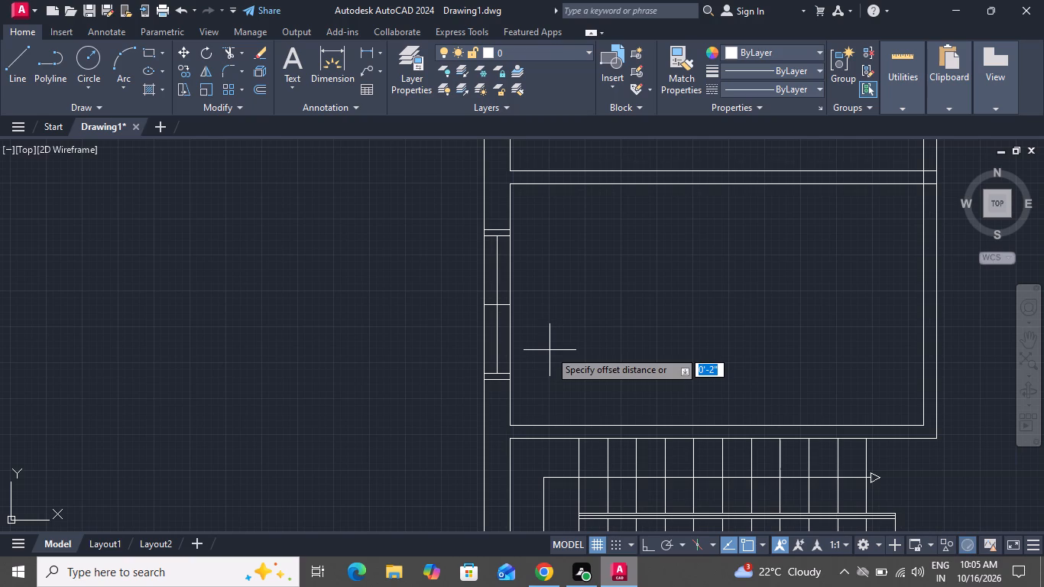
key(2)
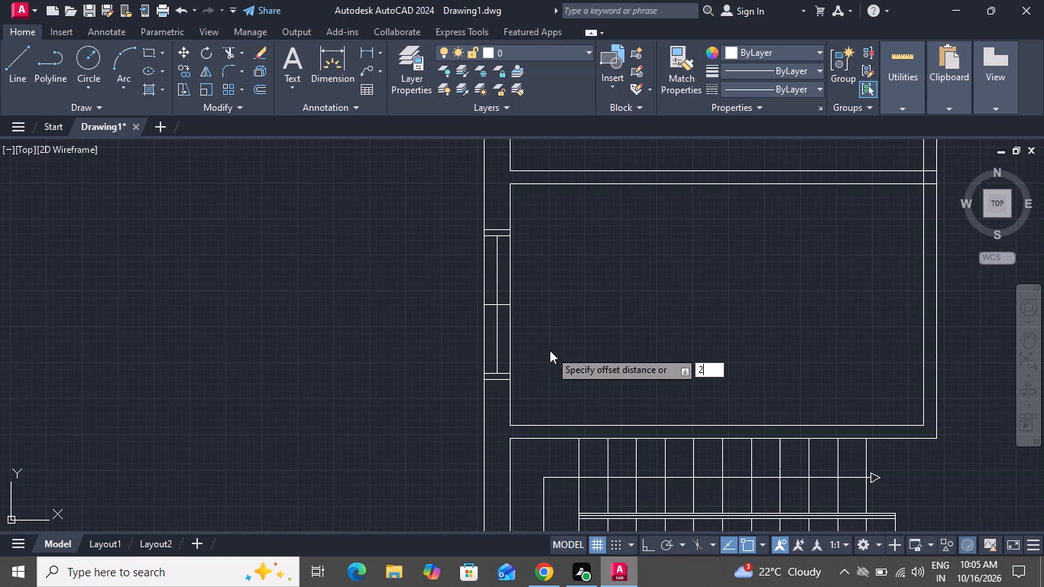
key(BackSpace)
key(1)
key(shift+quotedbl)
key(Return)
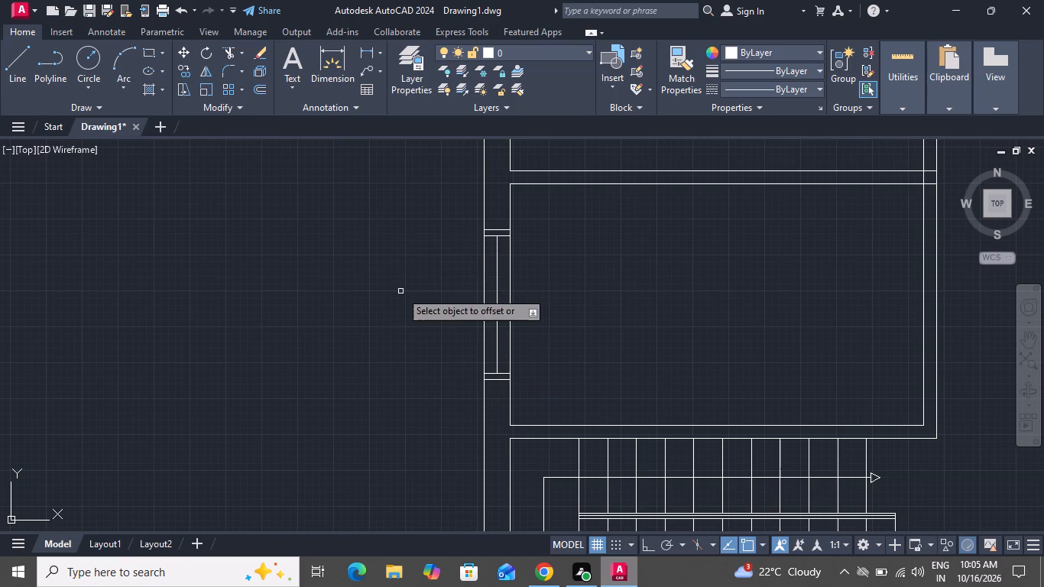
scroll(467, 312, up, 2)
click(517, 319)
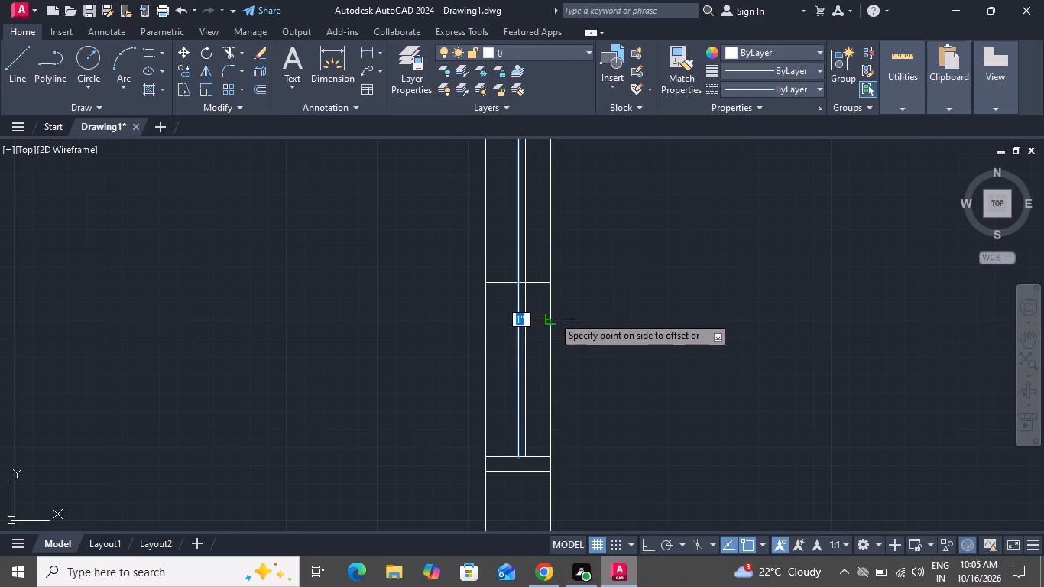
click(553, 316)
click(518, 321)
click(512, 326)
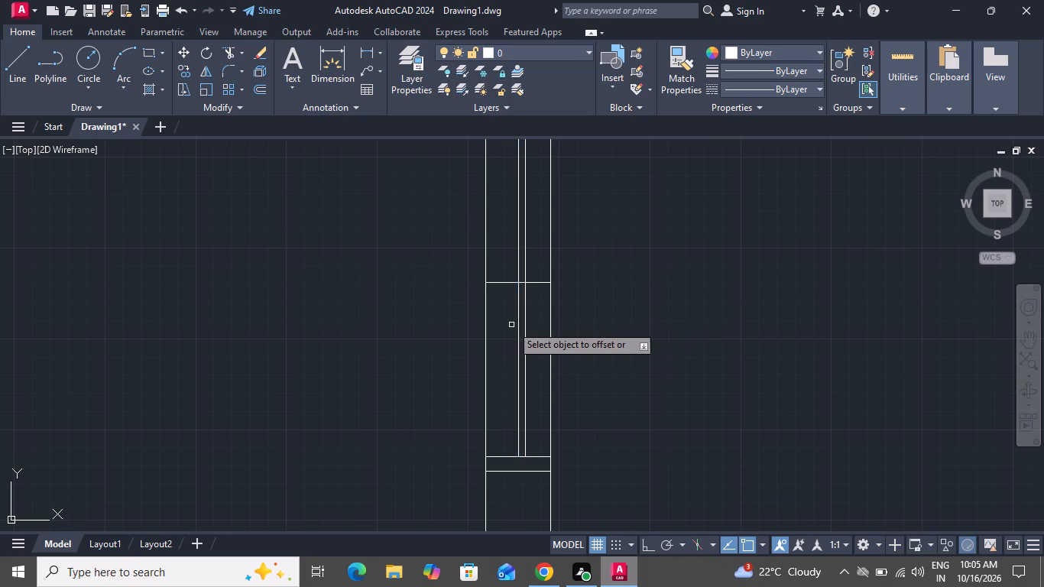
drag(518, 322, 510, 323)
click(462, 324)
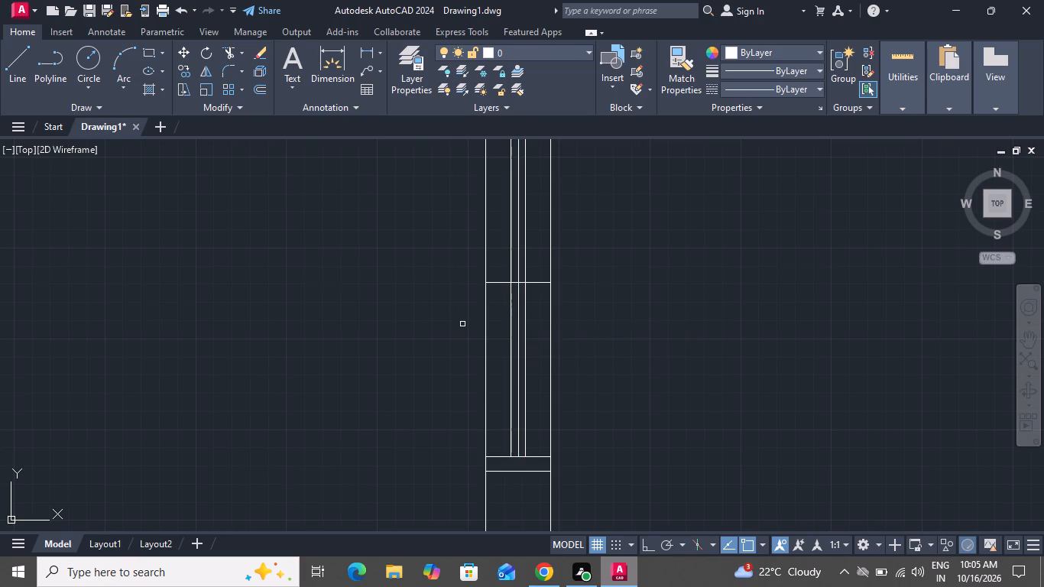
right_click(462, 324)
click(498, 342)
Delete the horizontal centre line and the vertical middle line of the window above the staircase.
scroll(513, 290, up, 2)
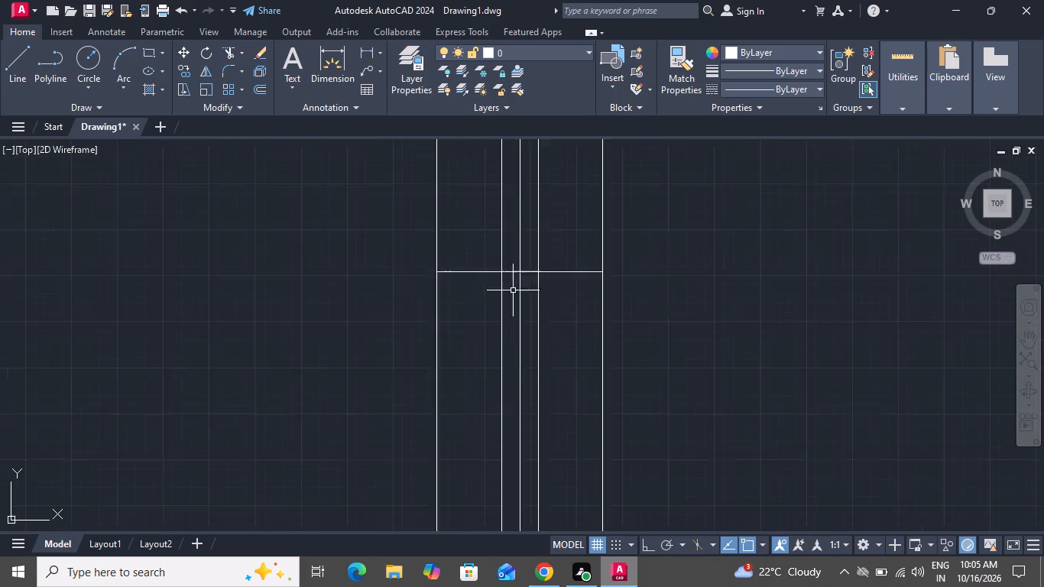
scroll(513, 290, up, 1)
click(533, 256)
click(511, 274)
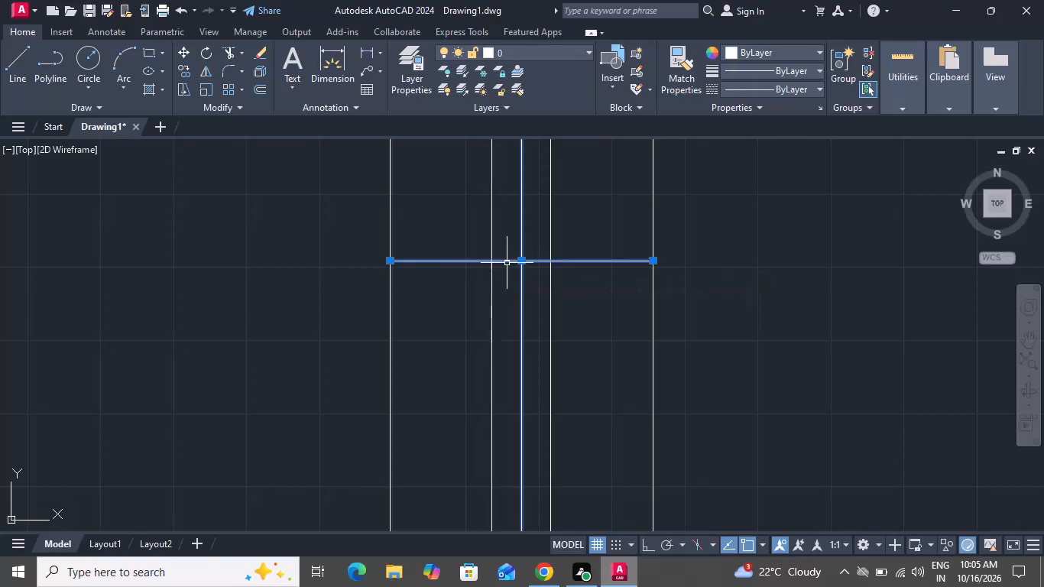
key(Delete)
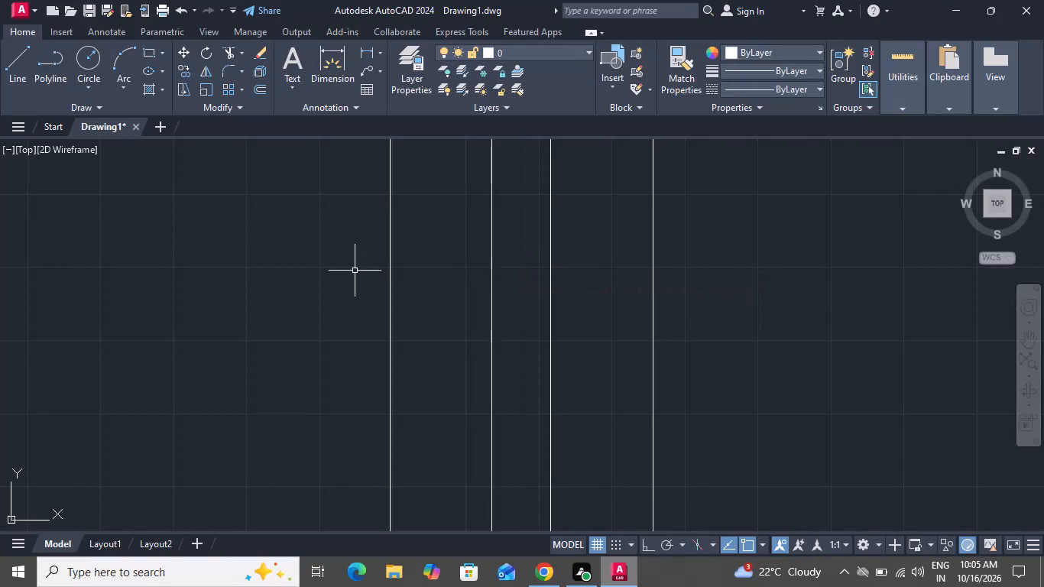
Draw a horizontal line across the right outer wall at the wall midpoint of the small right-hand room.
scroll(373, 272, down, 6)
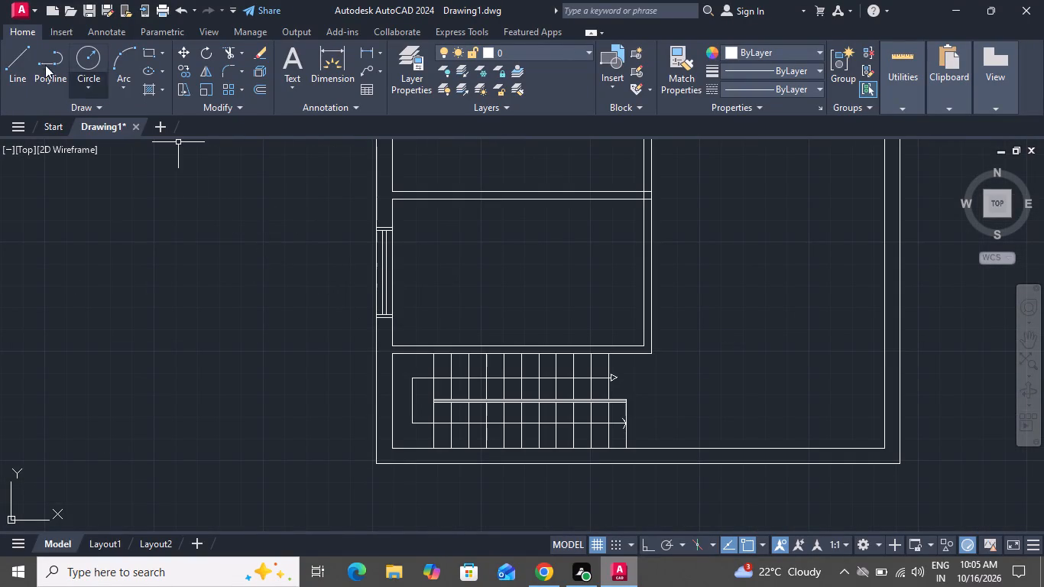
click(11, 54)
scroll(419, 338, down, 1)
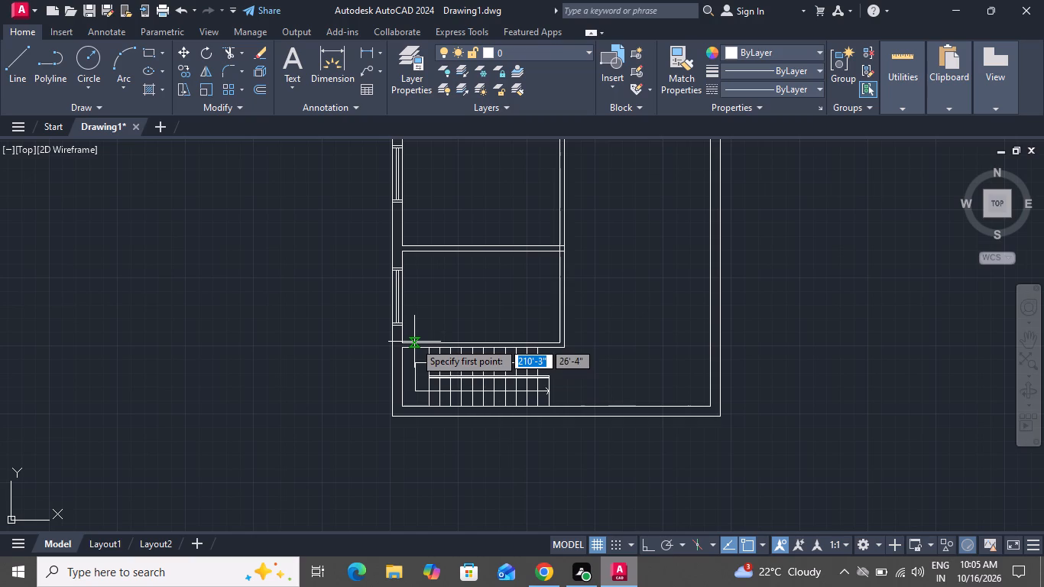
scroll(413, 345, up, 1)
scroll(413, 349, down, 1)
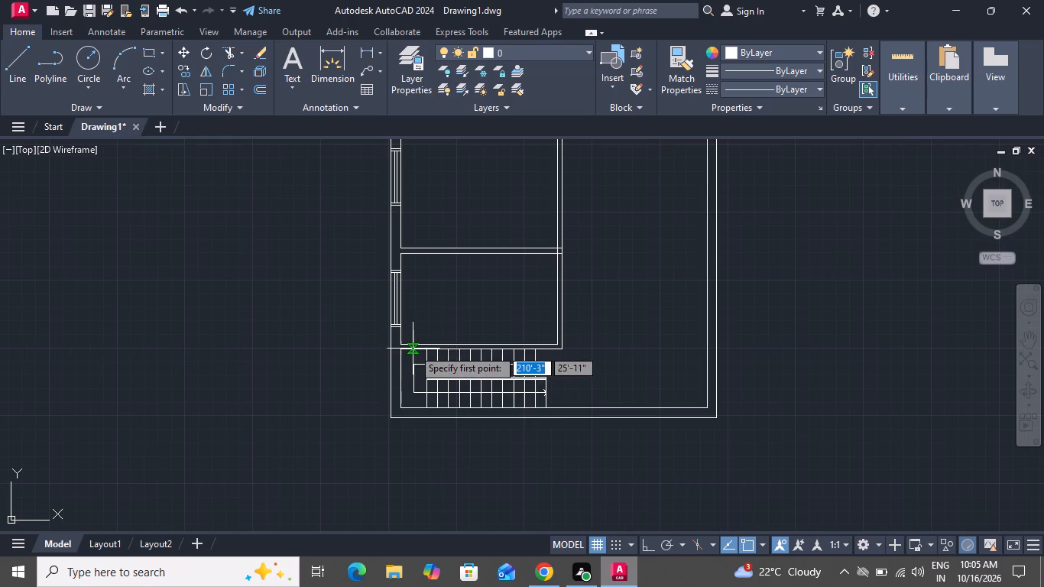
scroll(425, 409, down, 3)
scroll(498, 322, up, 4)
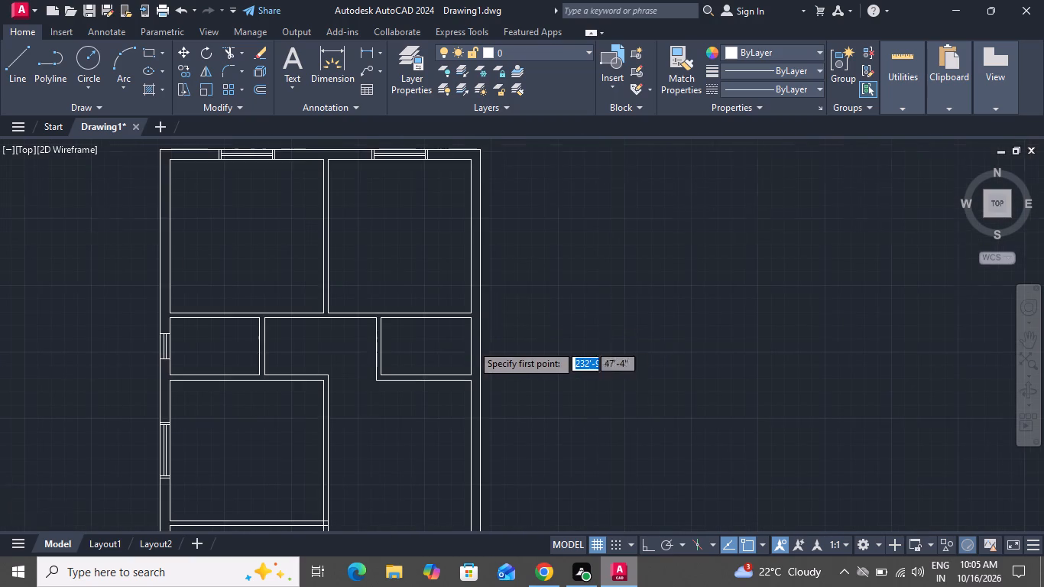
scroll(472, 344, up, 1)
click(463, 349)
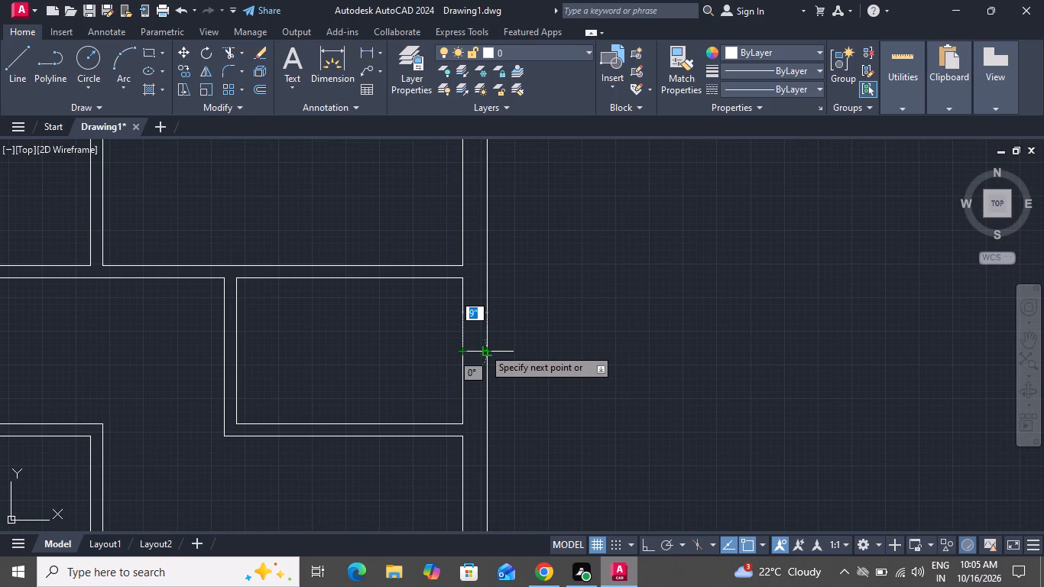
click(483, 348)
right_click(484, 349)
click(502, 374)
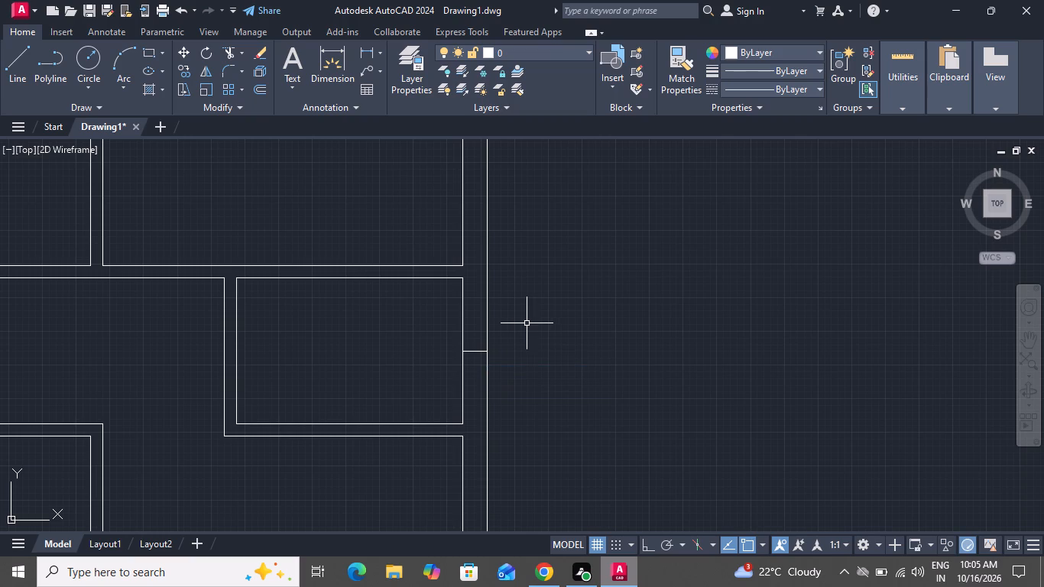
Offset the small right-hand room's window centre line by 1' both upward and downward.
text(o 1)
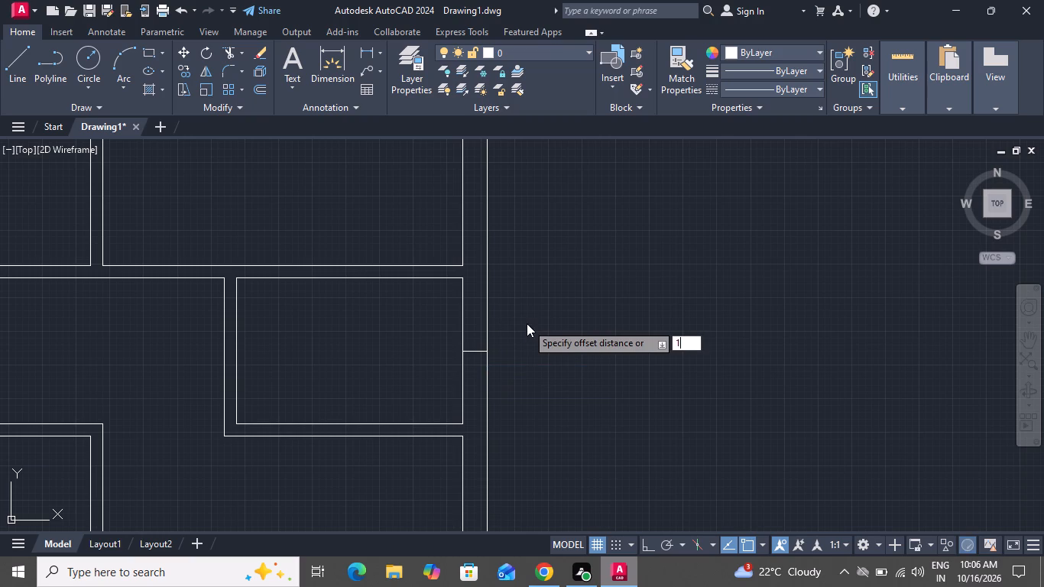
key(apostrophe)
key(Return)
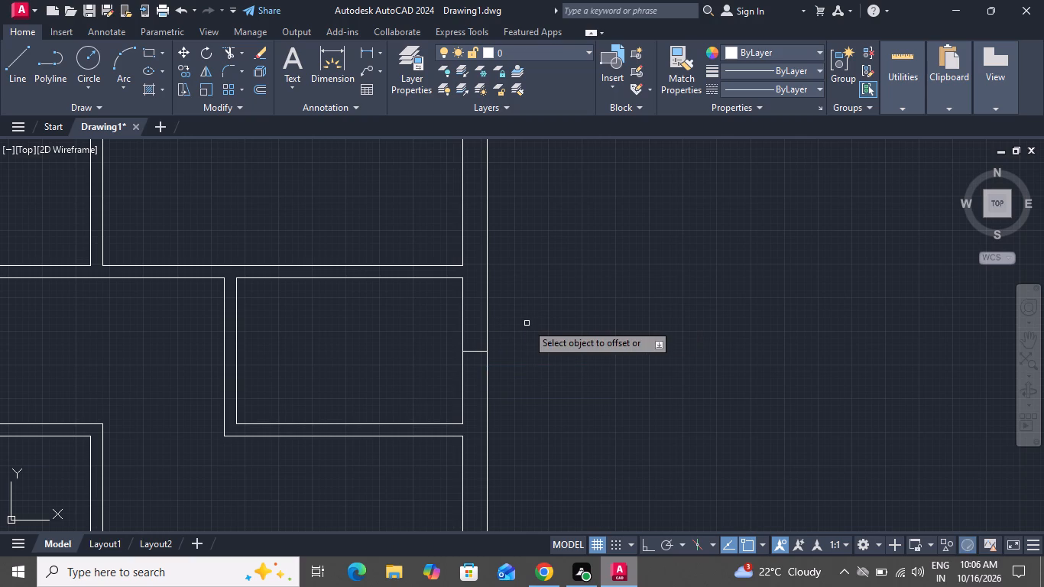
click(478, 351)
click(485, 329)
click(479, 353)
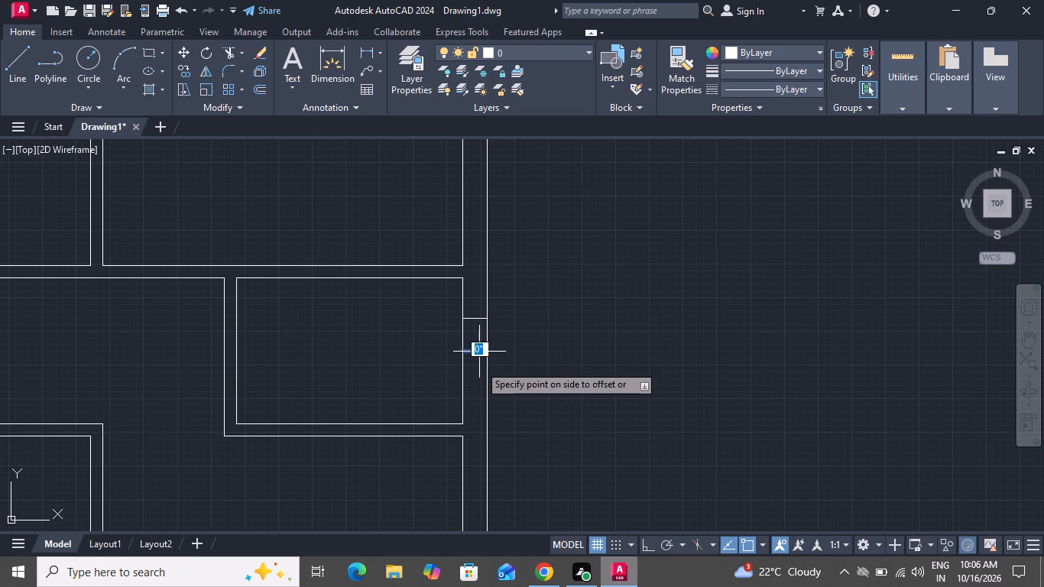
click(479, 374)
right_click(534, 340)
click(555, 361)
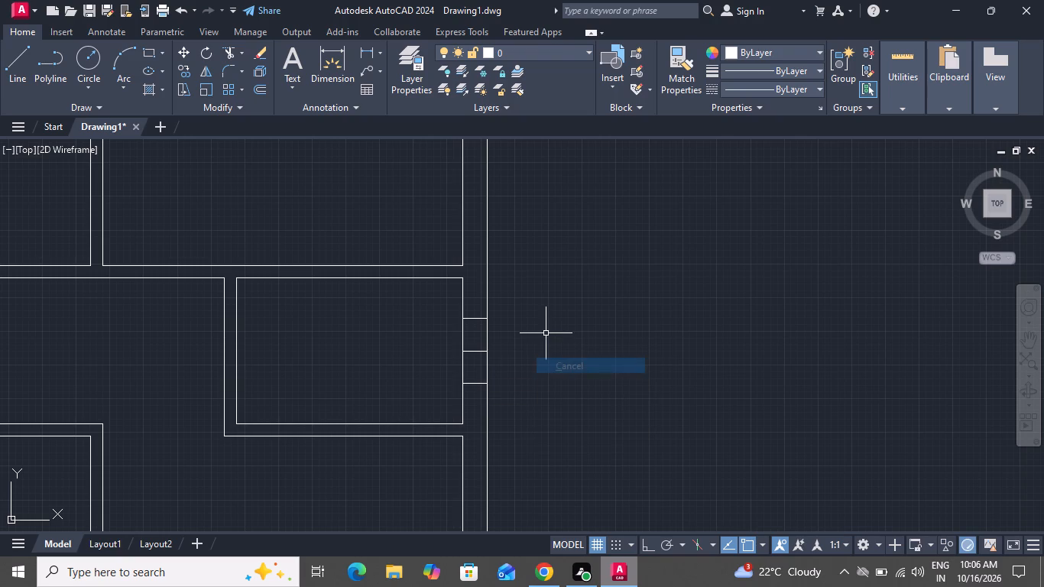
Offset the upper and lower edge lines of the small right-hand room's window outward by 2".
text(o)
key(space)
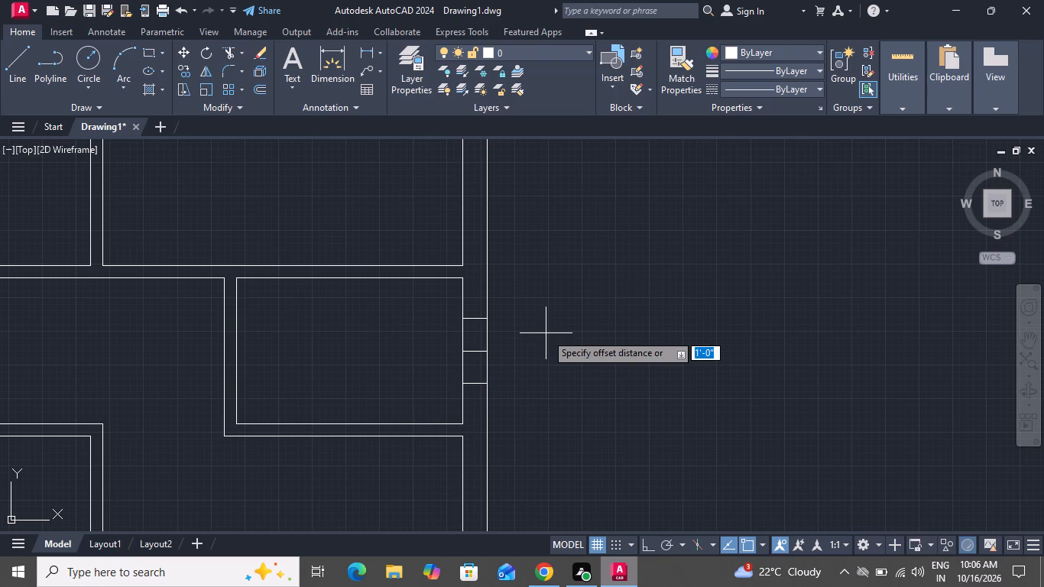
key(2)
key(shift+quotedbl)
key(Return)
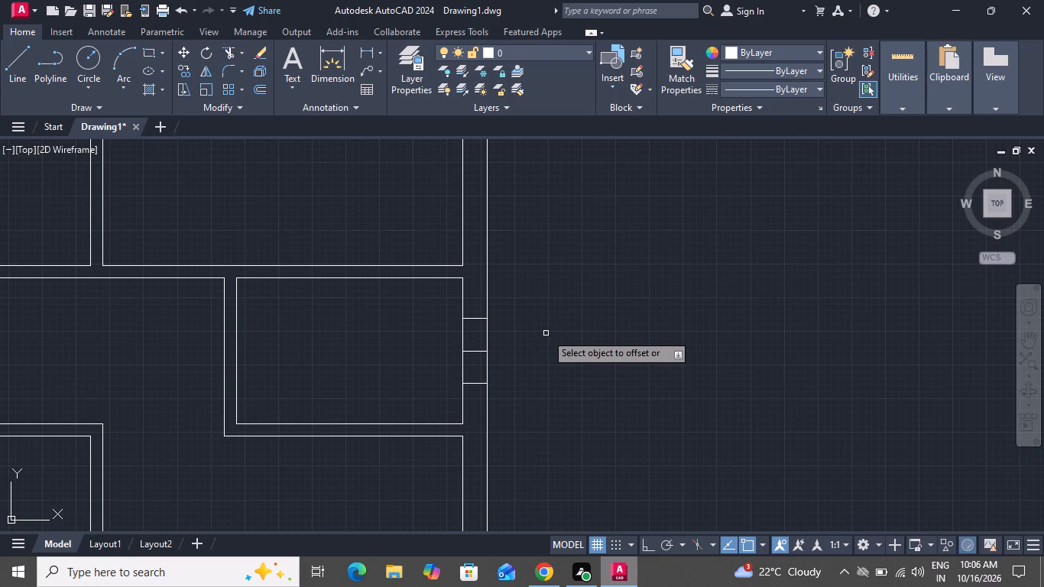
click(477, 320)
click(478, 292)
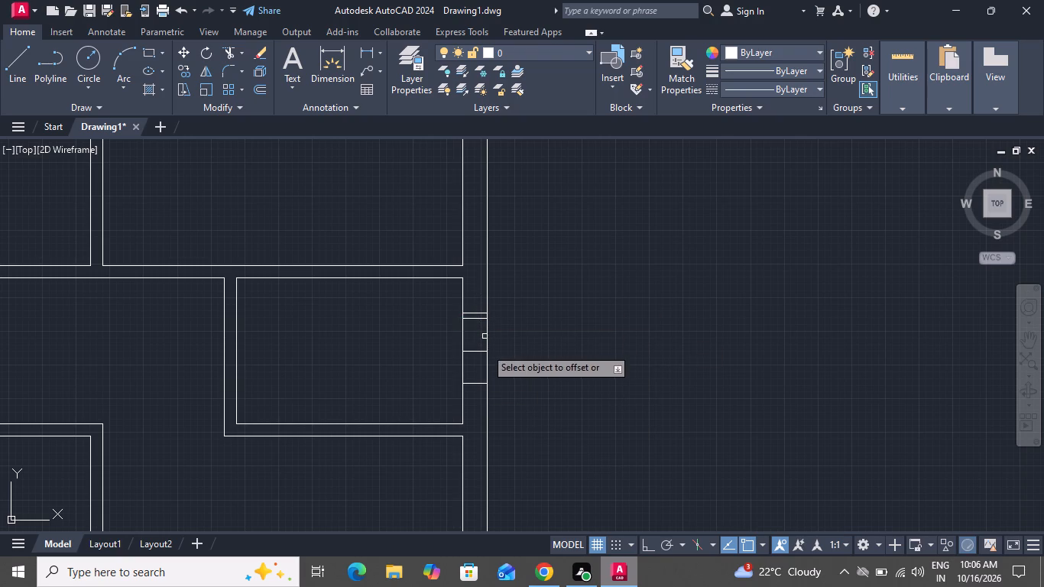
click(480, 384)
click(480, 403)
right_click(516, 329)
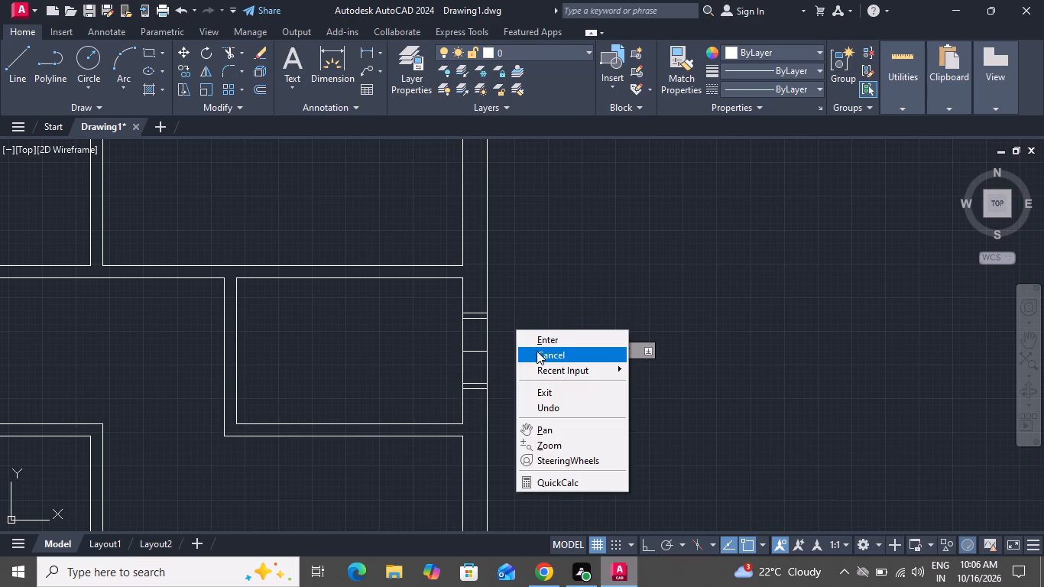
Draw a vertical middle line in the small right-hand room's window, between its upper and lower inner edge lines.
click(538, 352)
click(12, 60)
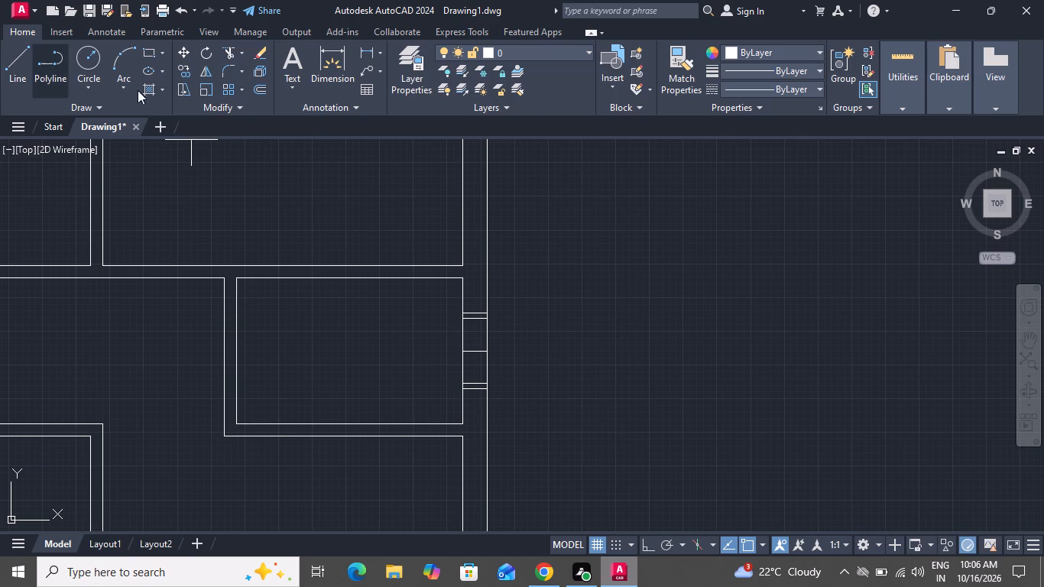
scroll(479, 325, up, 1)
scroll(480, 325, down, 1)
scroll(480, 325, up, 1)
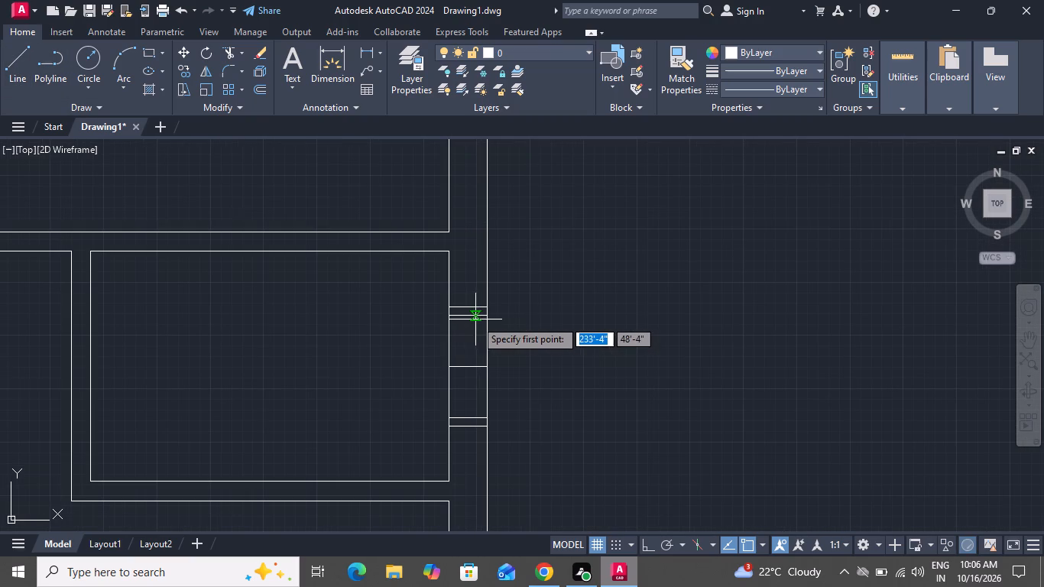
click(464, 316)
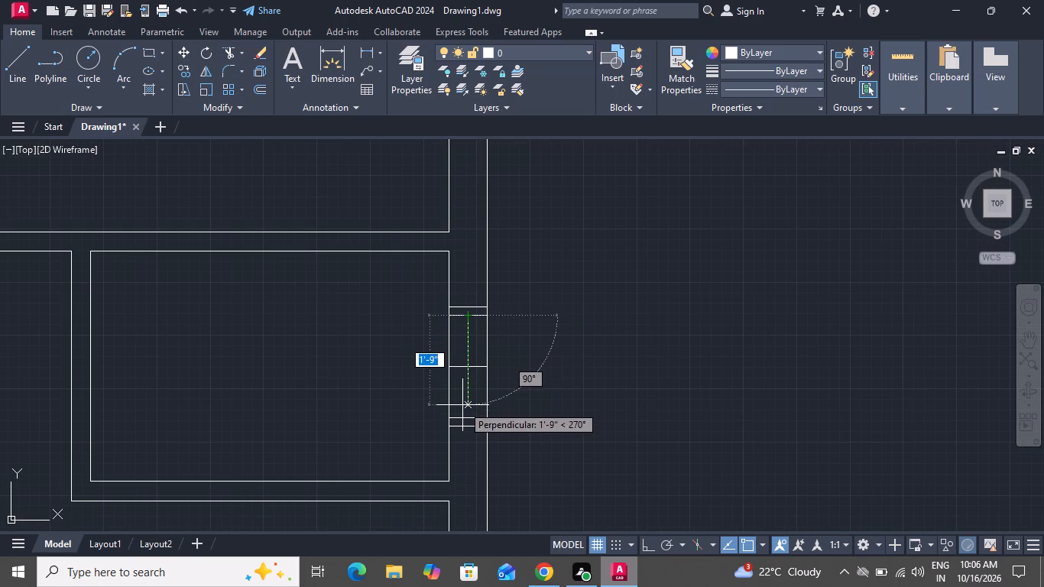
click(465, 413)
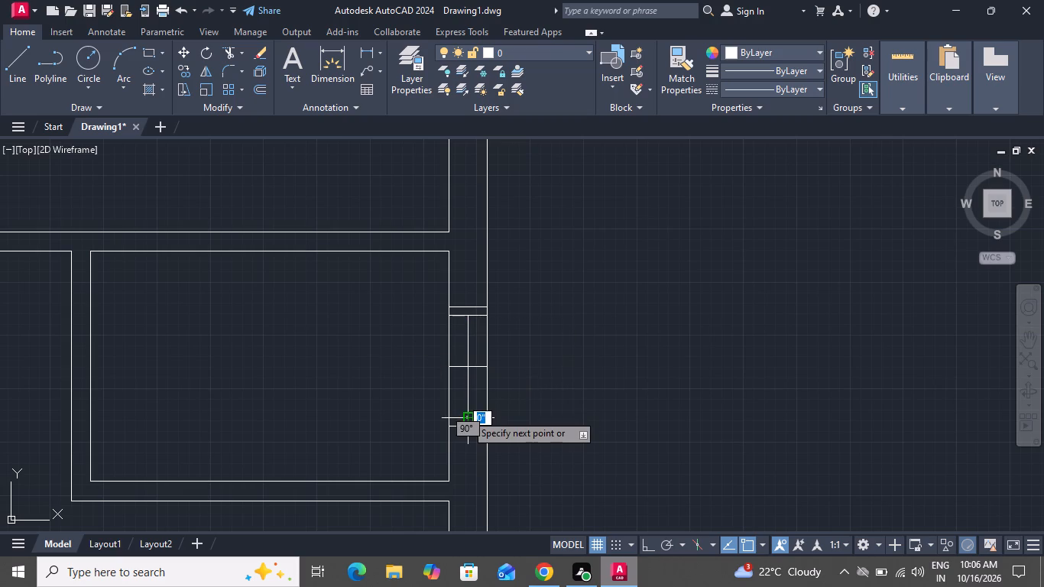
right_click(465, 411)
click(491, 267)
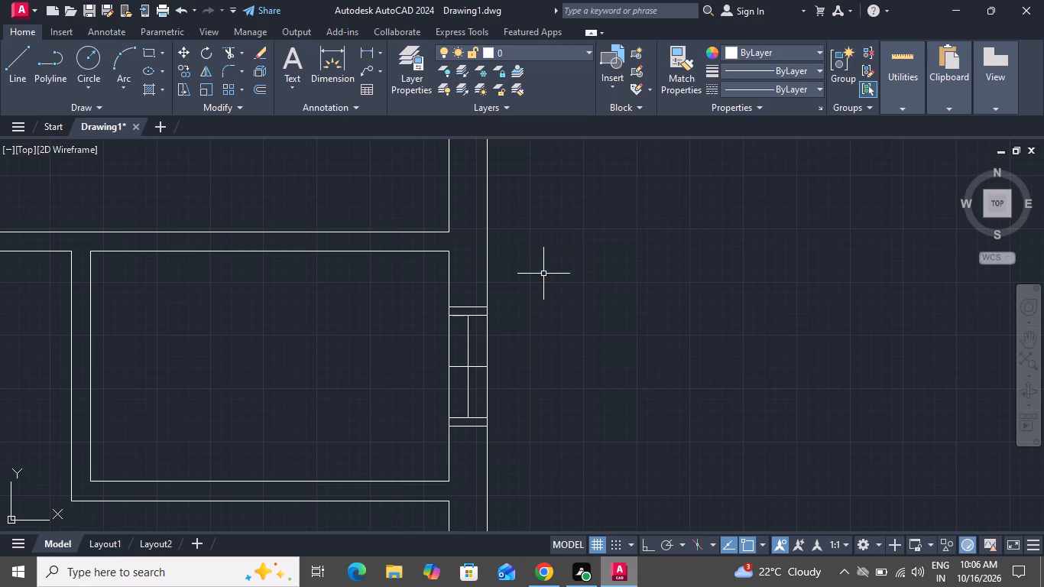
Offset the small right-hand room's window middle line by 1" to both sides.
text(o)
key(space)
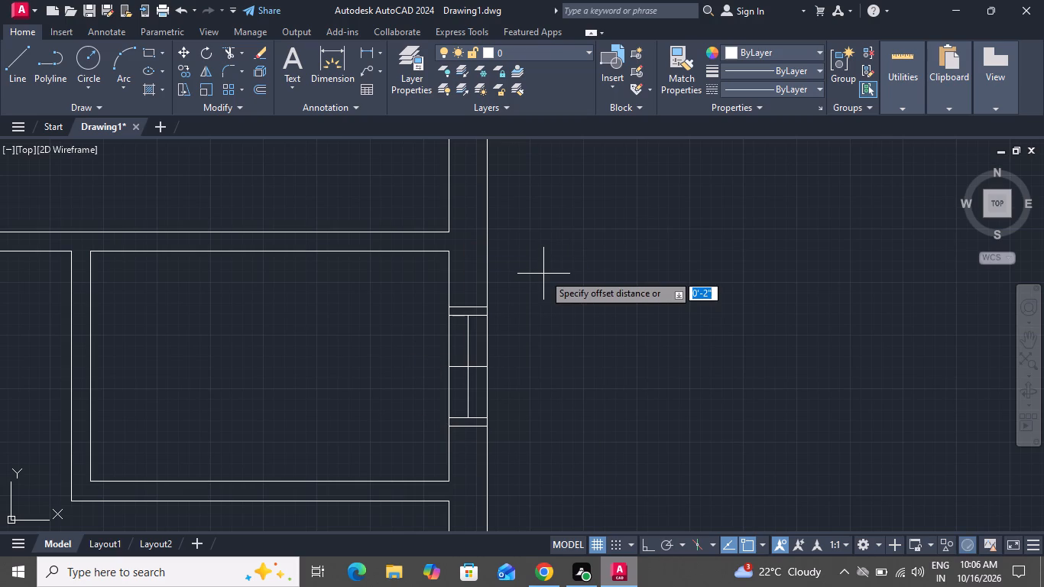
key(1)
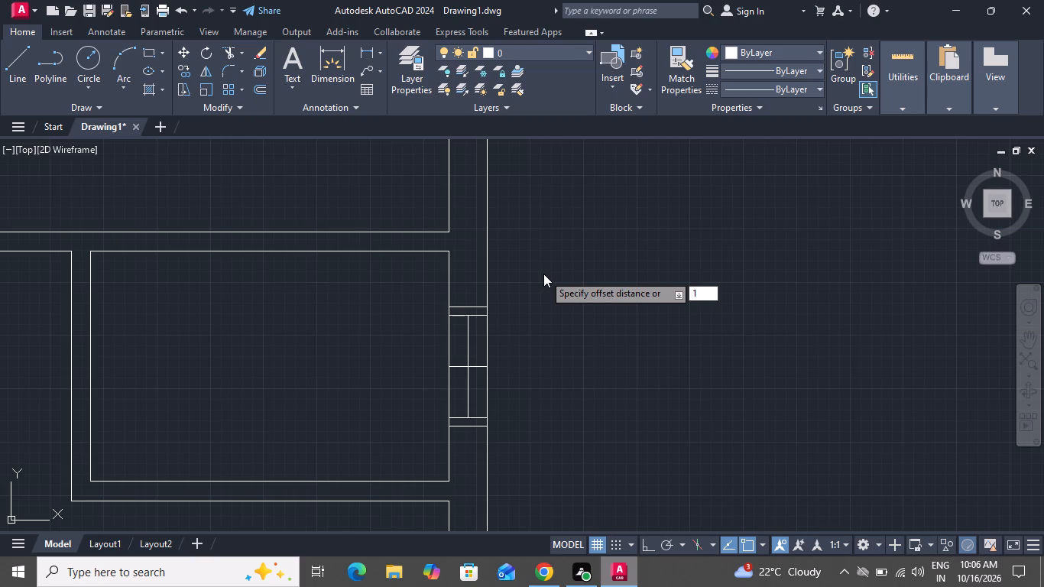
key(shift+quotedbl)
key(Return)
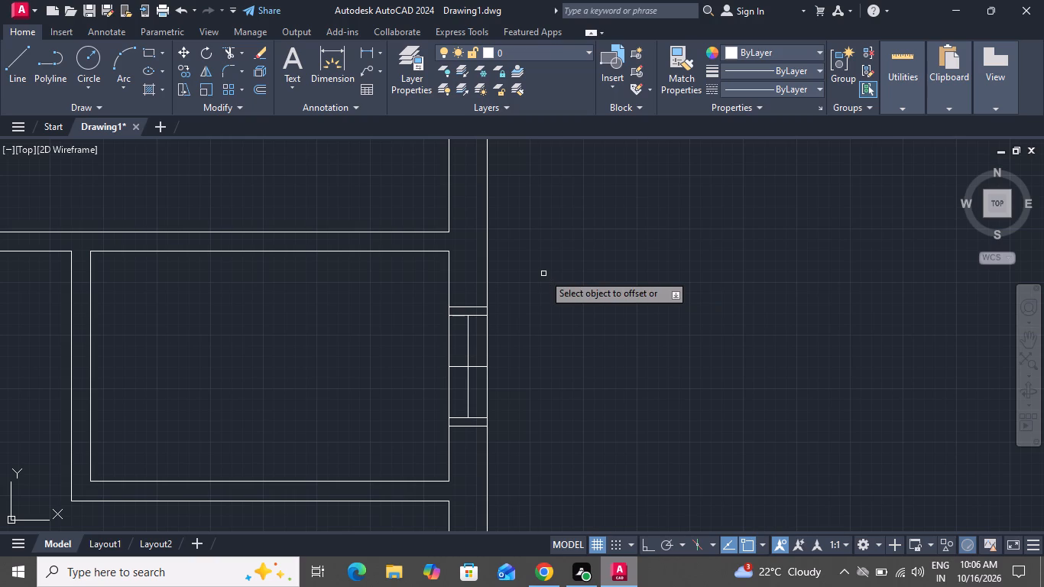
scroll(504, 303, up, 1)
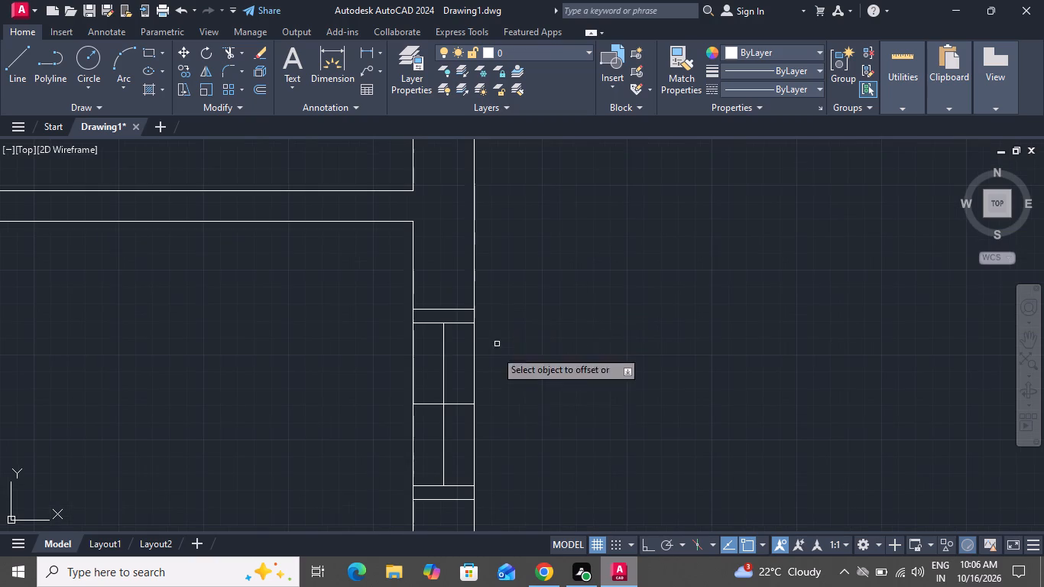
scroll(466, 395, up, 1)
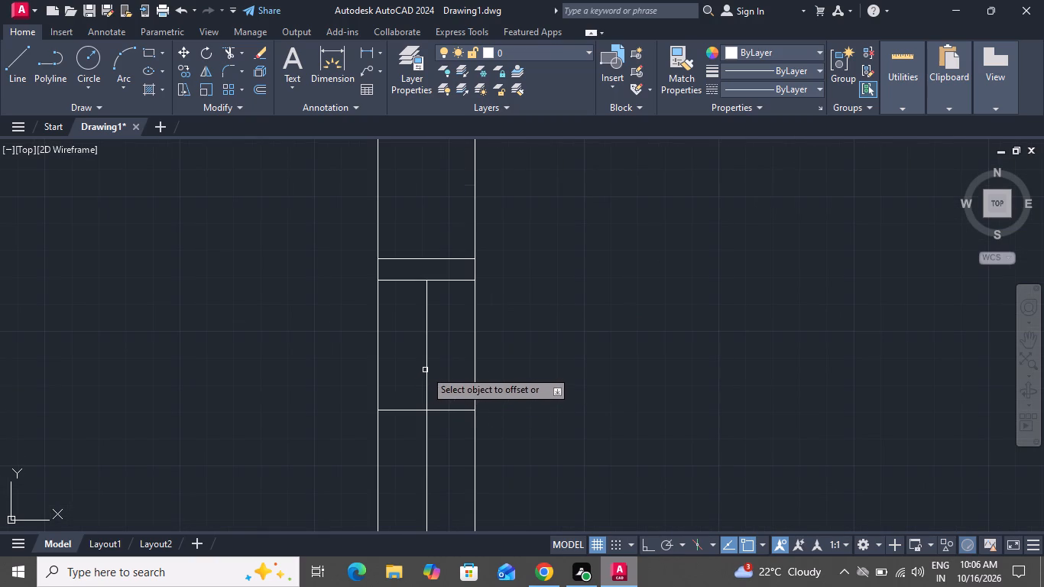
click(425, 370)
click(460, 368)
click(425, 375)
click(402, 375)
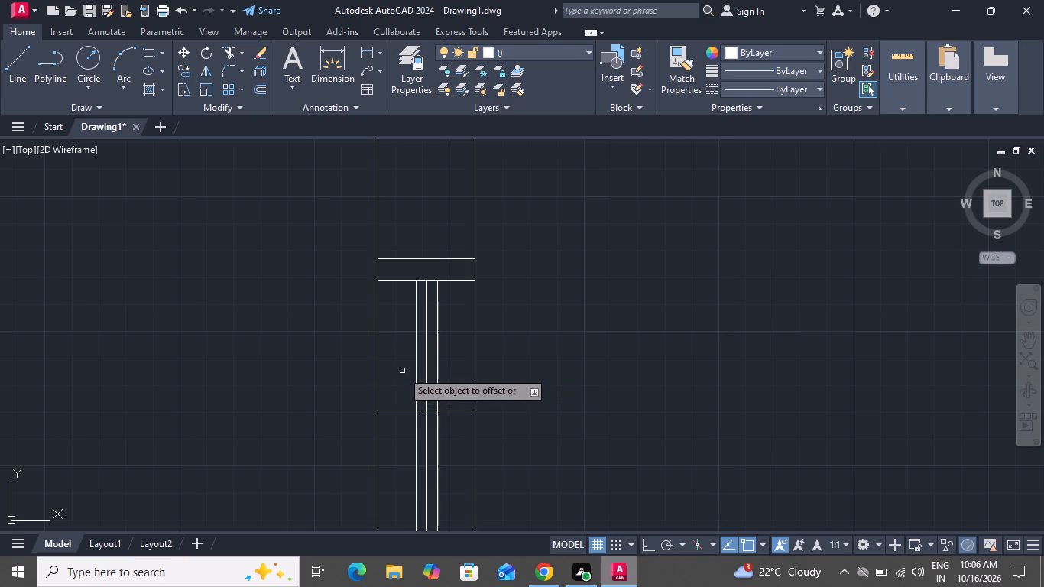
right_click(403, 371)
click(427, 391)
Delete the horizontal centre line and the vertical middle line of the small right-hand room's window.
scroll(430, 407, down, 1)
scroll(430, 407, up, 2)
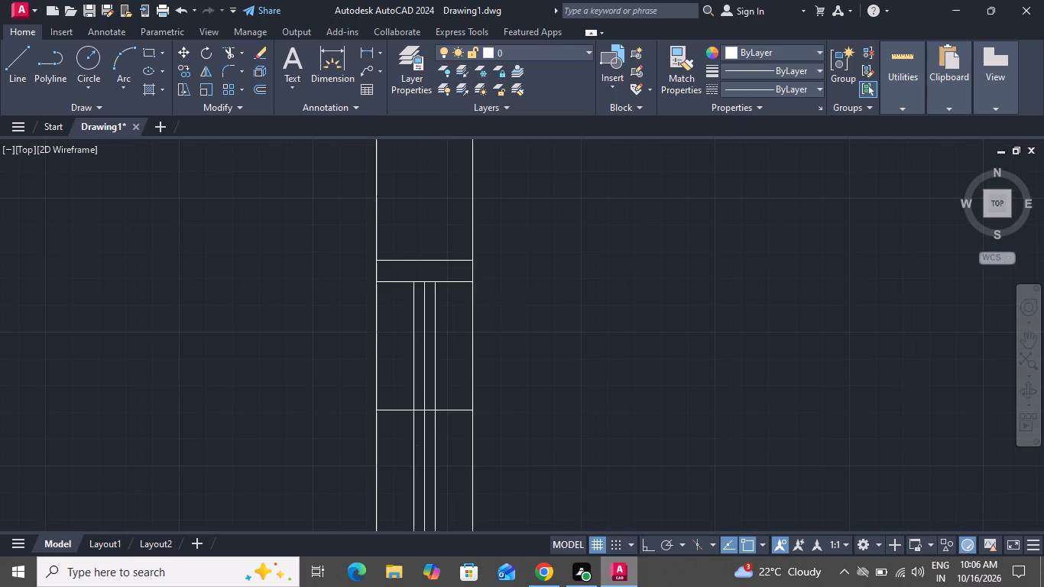
click(430, 407)
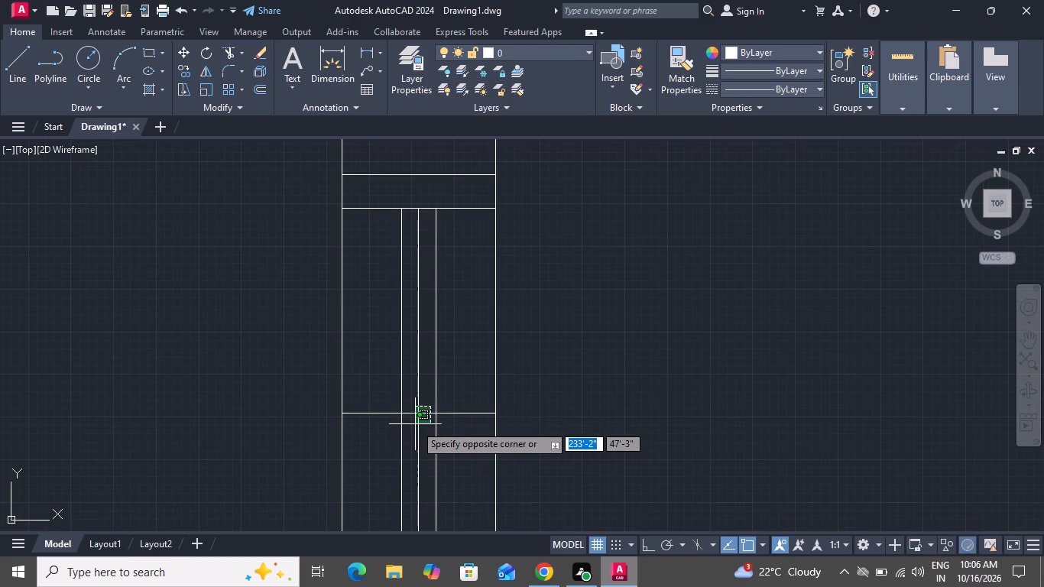
click(409, 425)
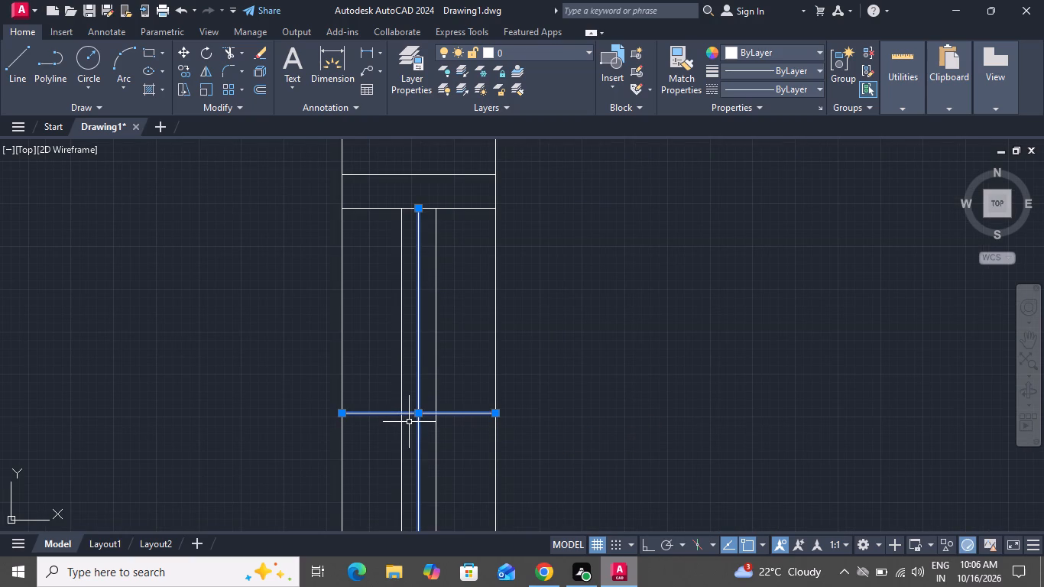
key(Delete)
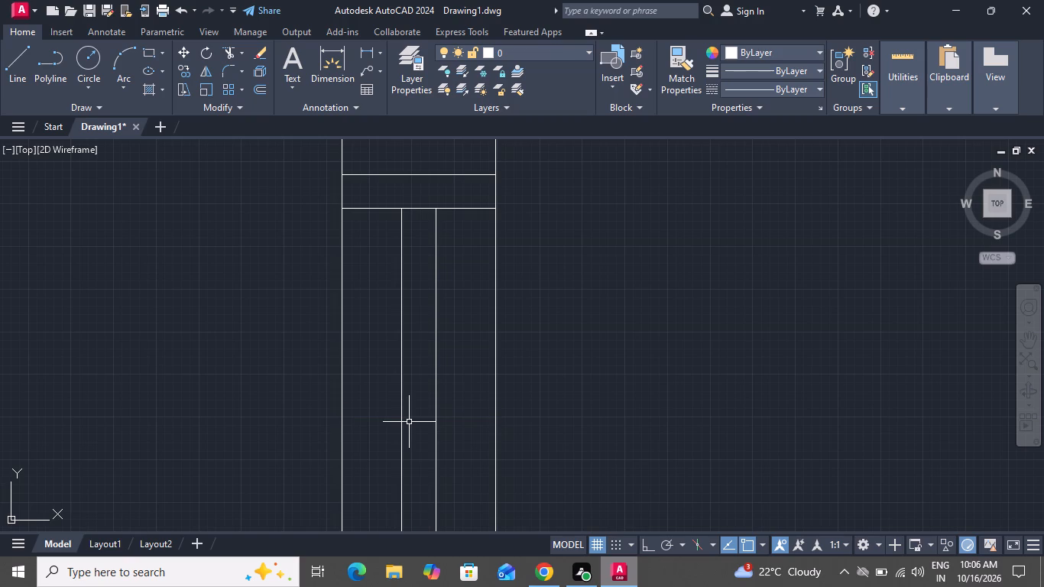
Draw a horizontal line across the right outer wall at the wall midpoint of the large lower-right room.
scroll(409, 422, down, 2)
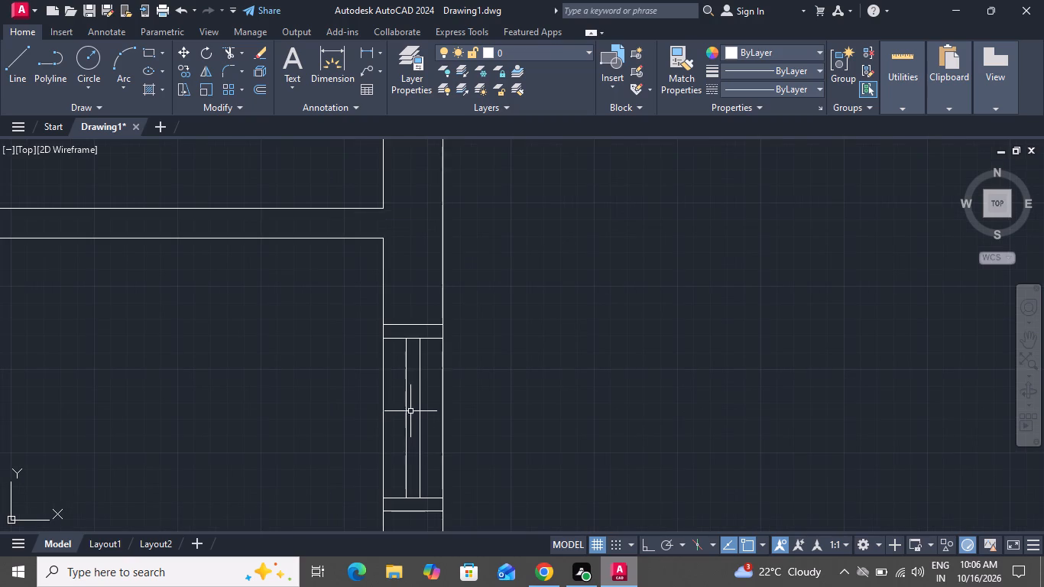
scroll(413, 407, down, 1)
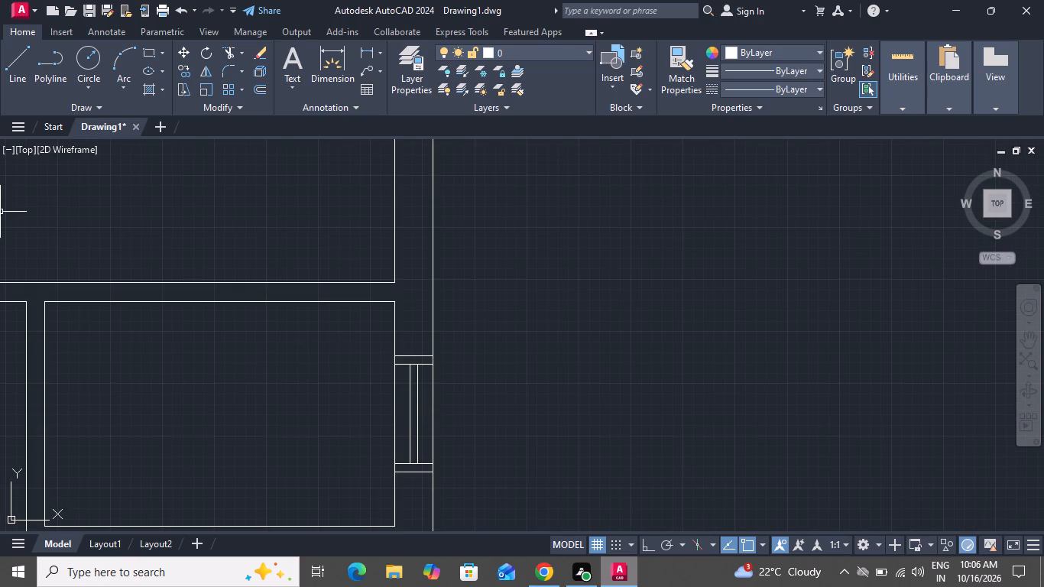
click(20, 65)
scroll(303, 229, down, 1)
scroll(311, 229, up, 1)
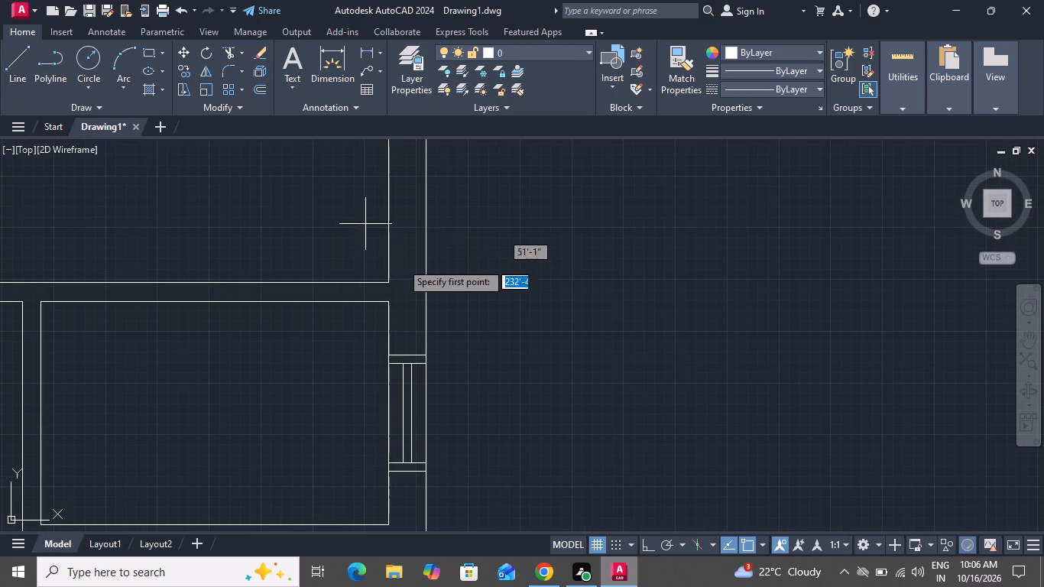
scroll(406, 261, down, 3)
scroll(464, 286, down, 1)
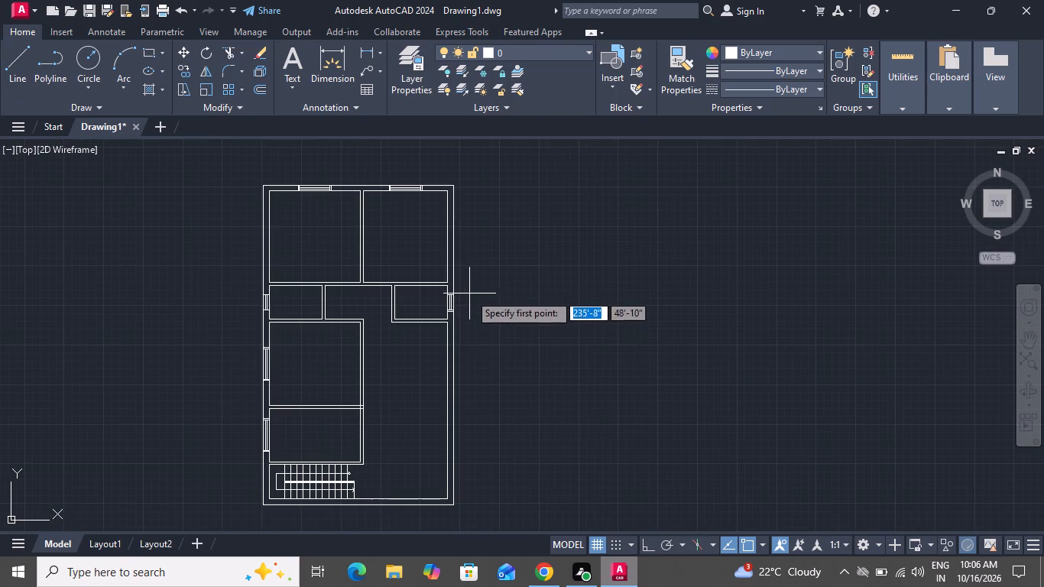
scroll(439, 437, up, 3)
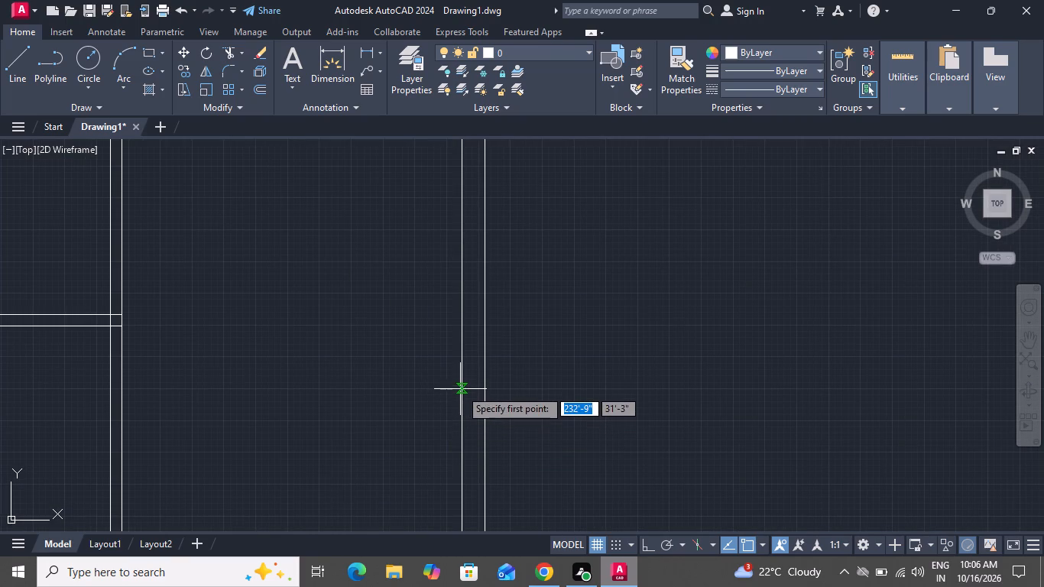
click(462, 332)
click(487, 333)
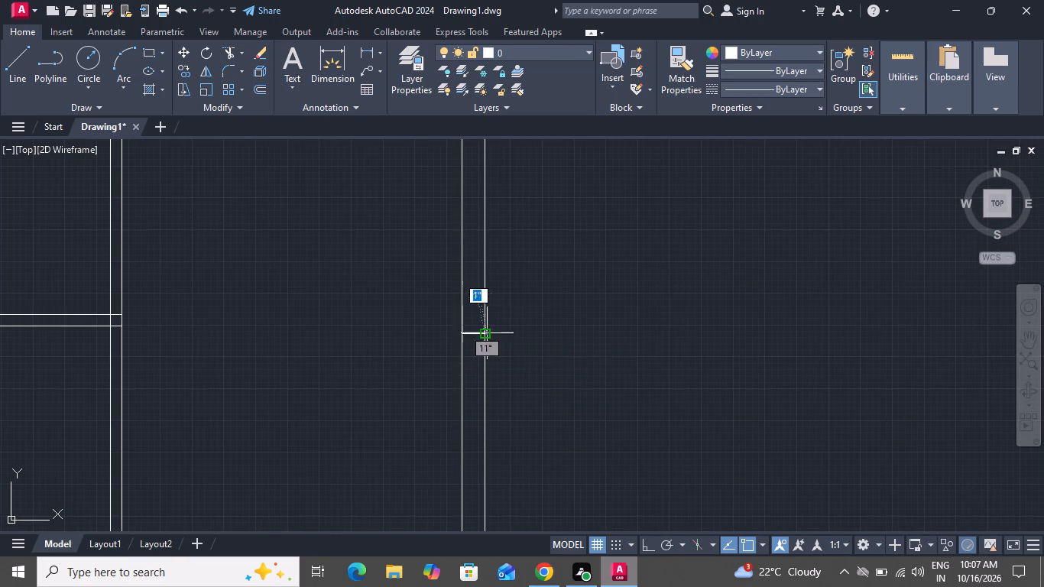
right_click(487, 333)
click(492, 350)
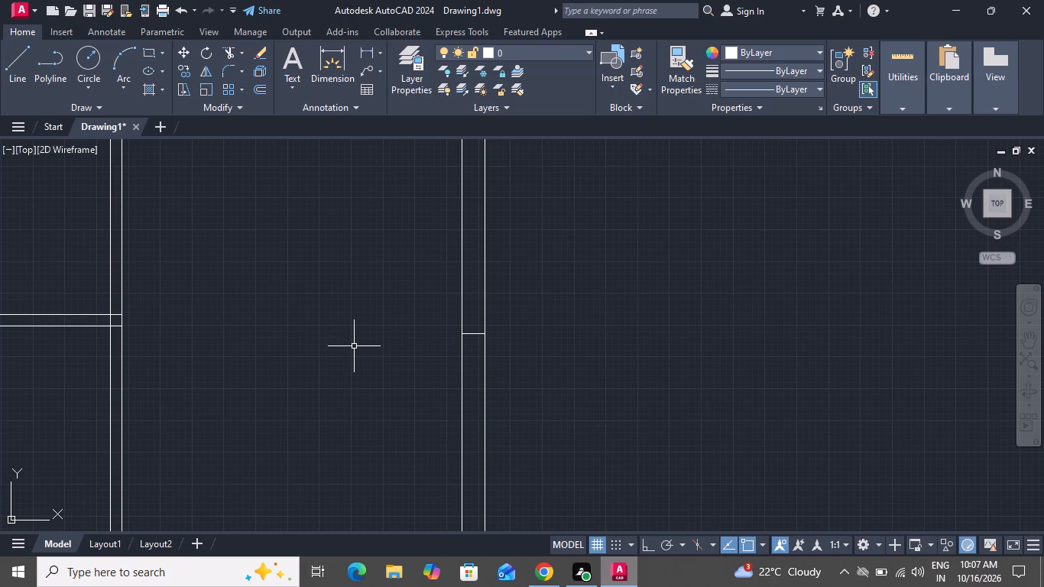
Offset the large lower-right room's window centre line by 2' both upward and downward.
text(o 2')
key(Return)
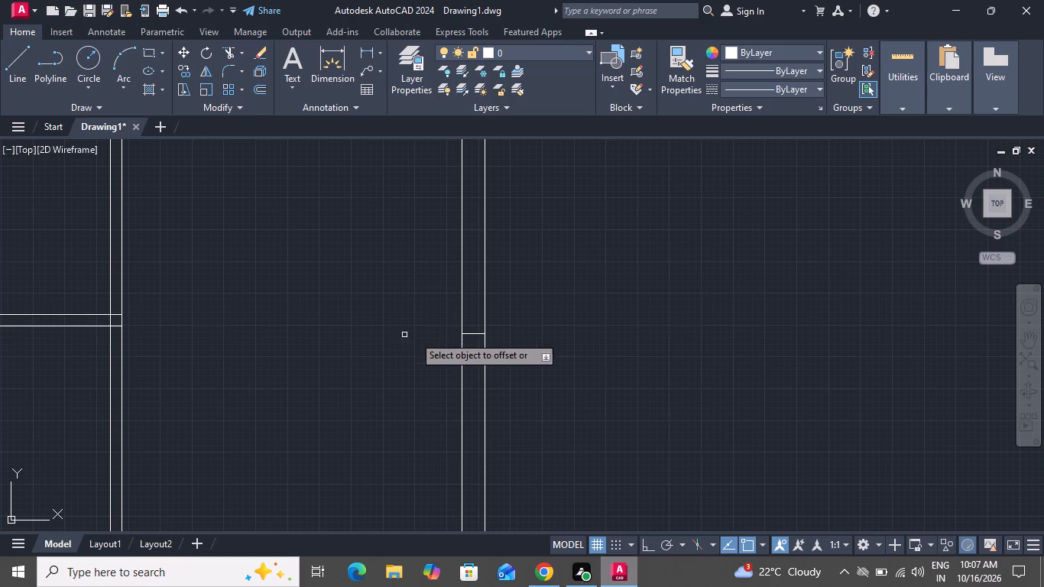
click(473, 334)
click(475, 293)
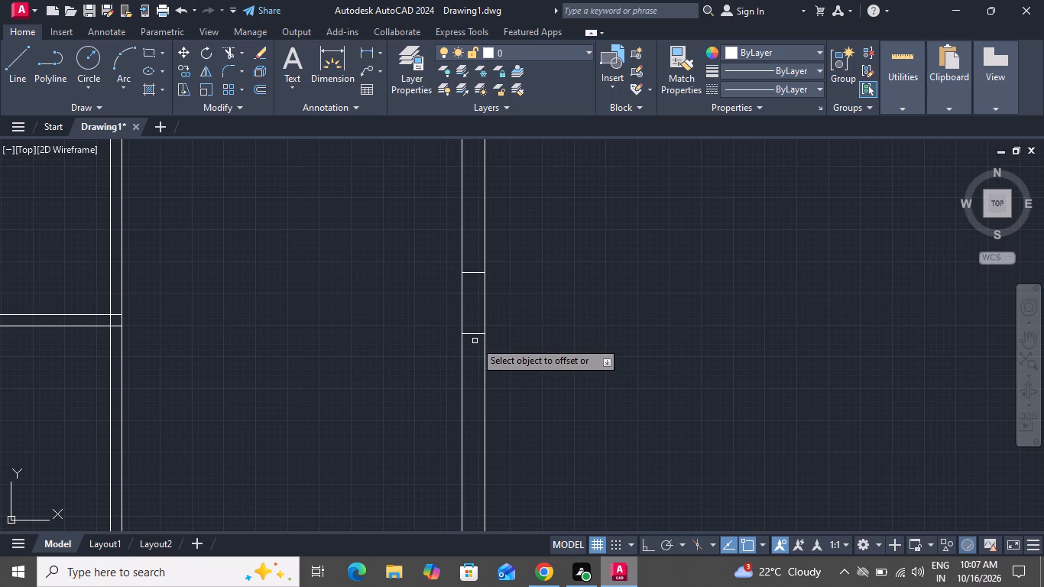
click(476, 333)
click(472, 358)
right_click(524, 310)
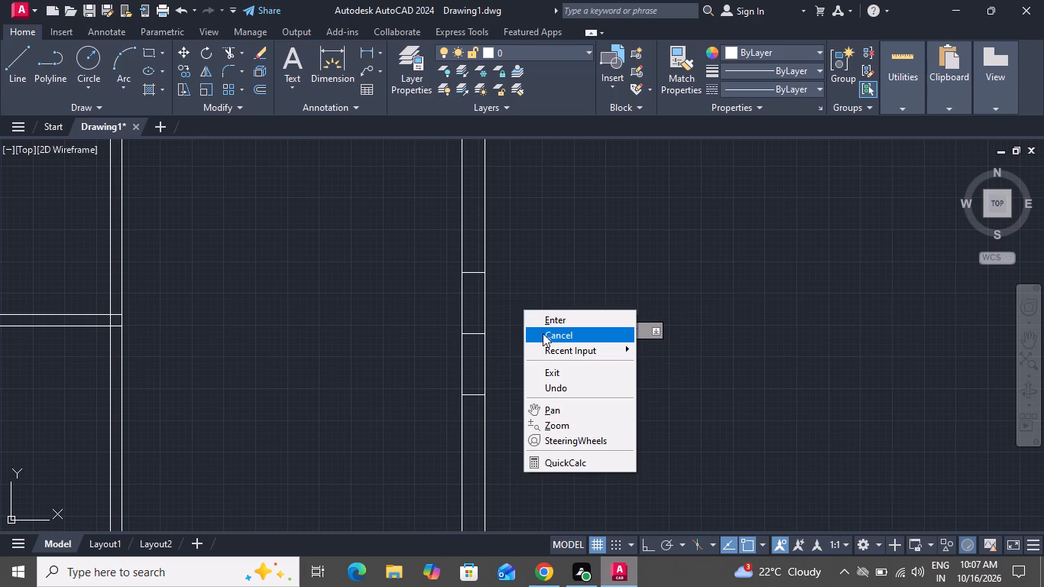
click(543, 336)
Offset the upper and lower edge lines of the large lower-right room's window outward by 2".
text(o)
key(space)
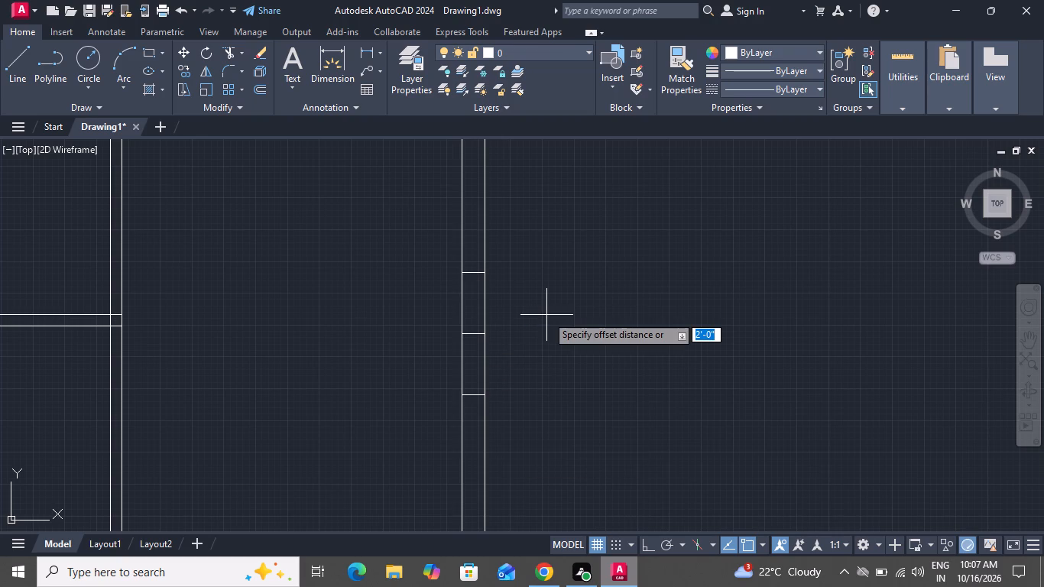
key(2)
key(shift+quotedbl)
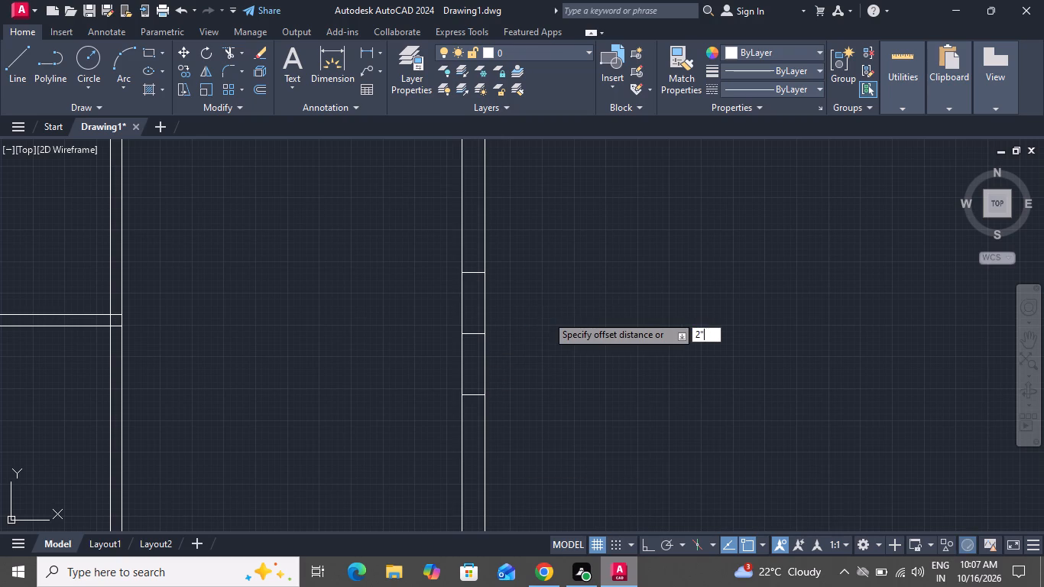
key(Return)
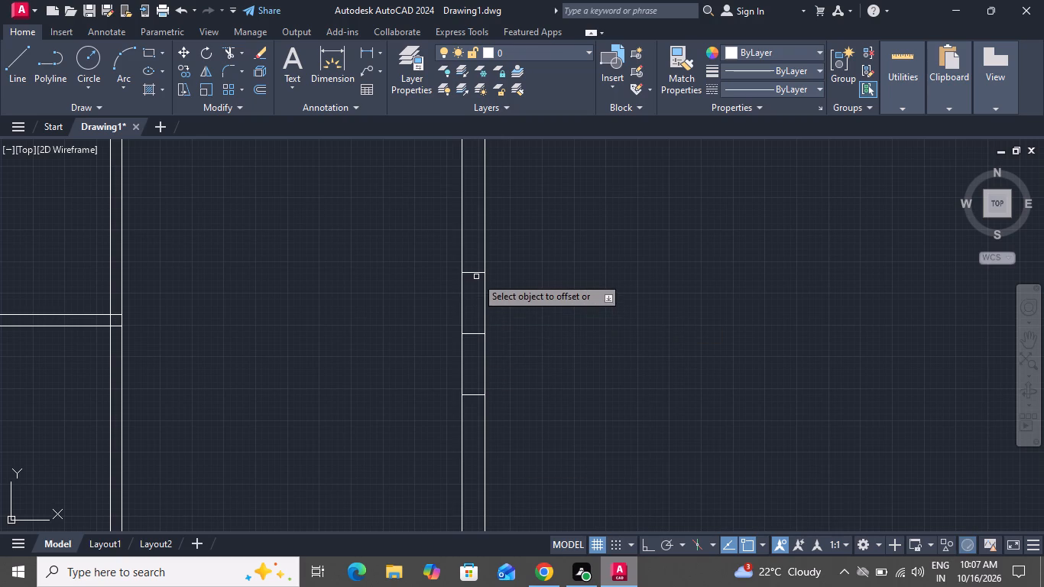
click(475, 271)
click(477, 225)
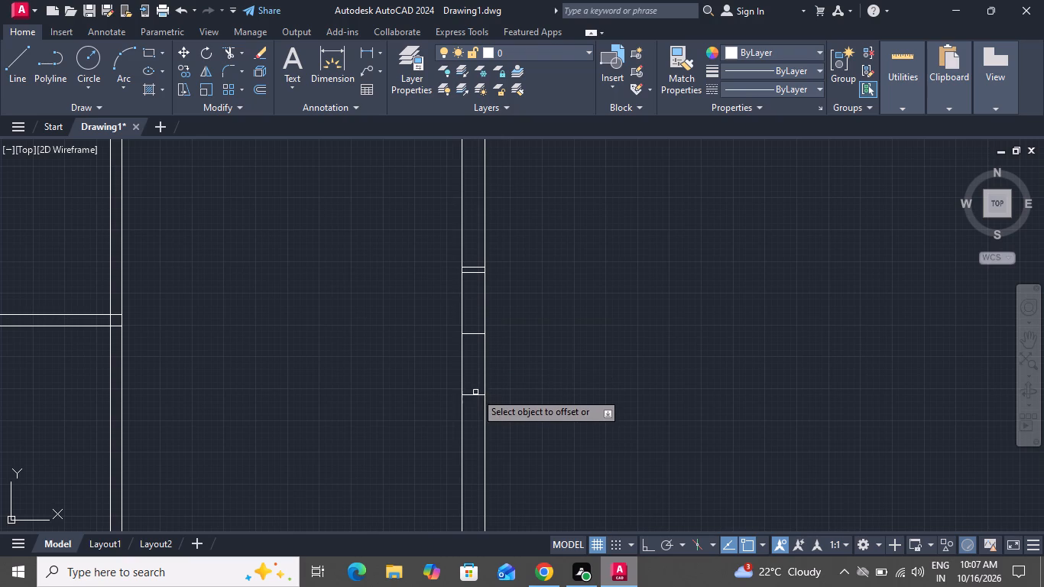
click(475, 395)
click(478, 431)
right_click(526, 323)
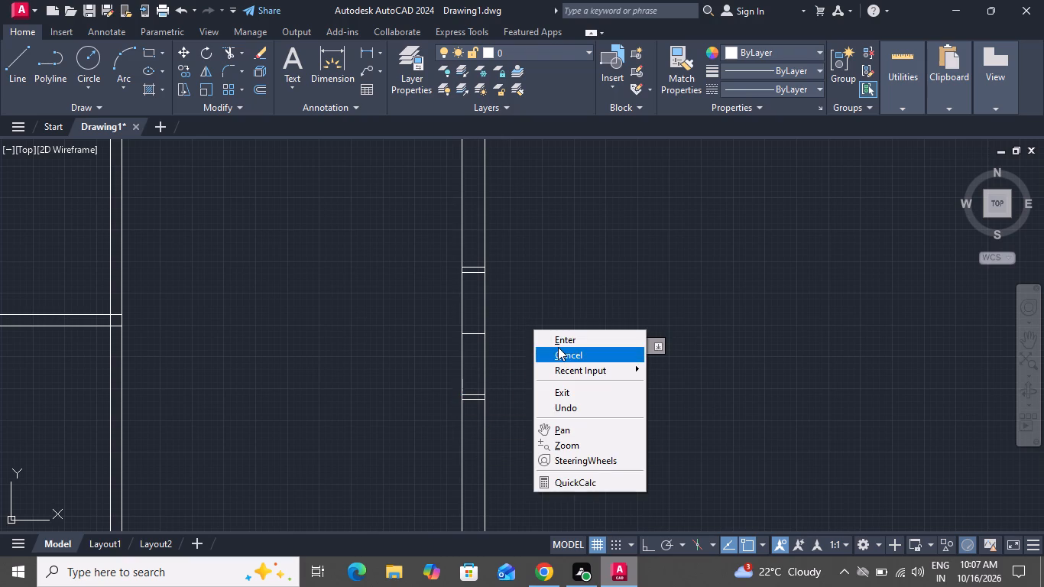
click(558, 347)
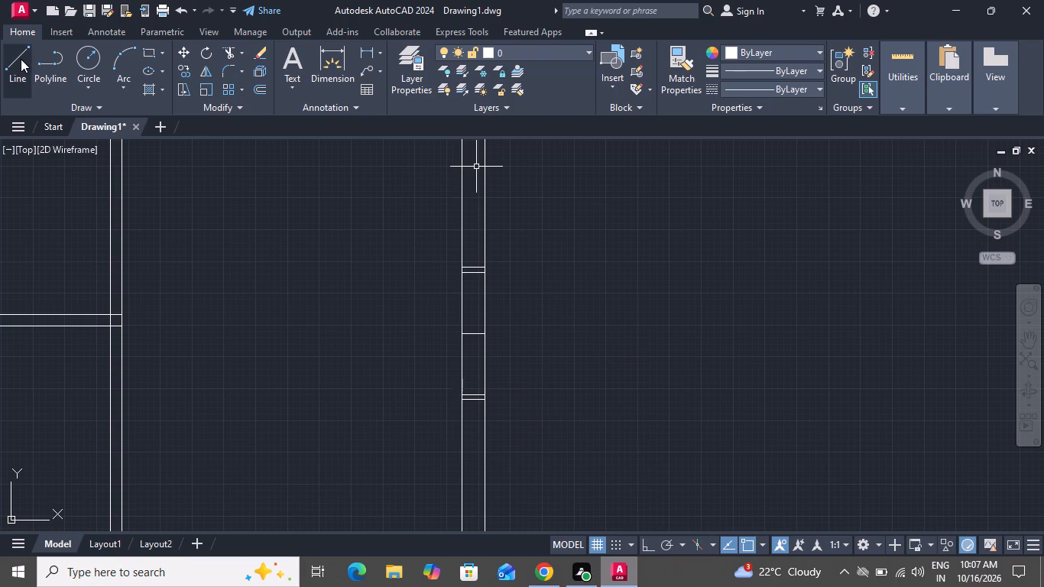
Draw a vertical middle line in the large lower-right room's window, between its upper and lower inner edge lines.
click(21, 59)
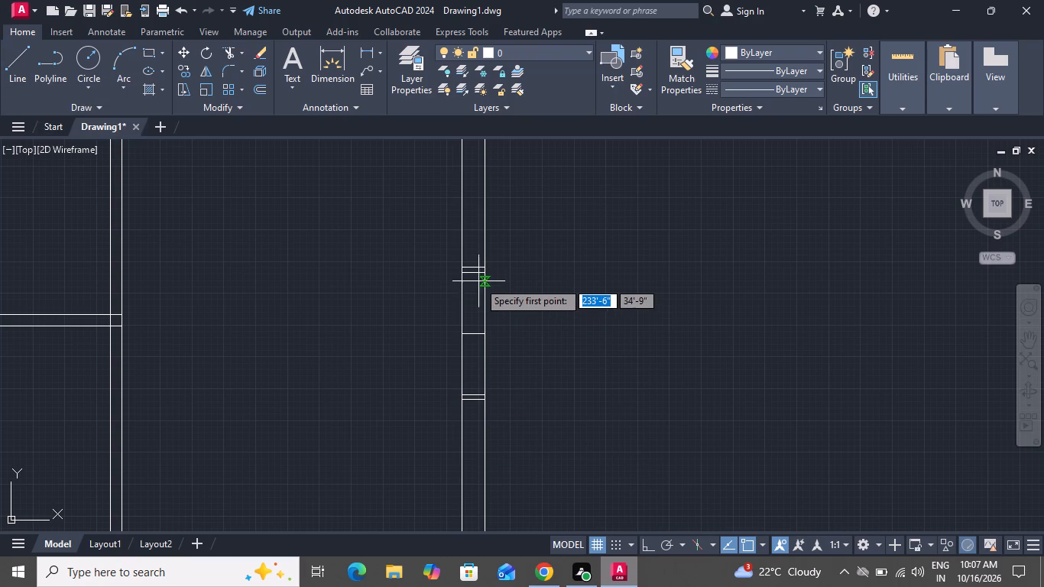
click(477, 276)
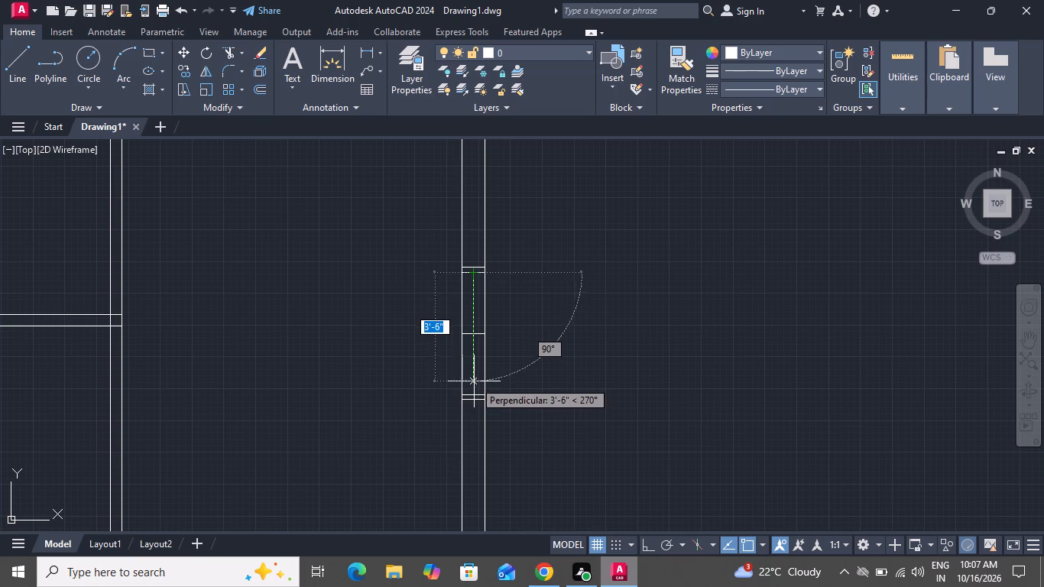
click(473, 394)
right_click(475, 395)
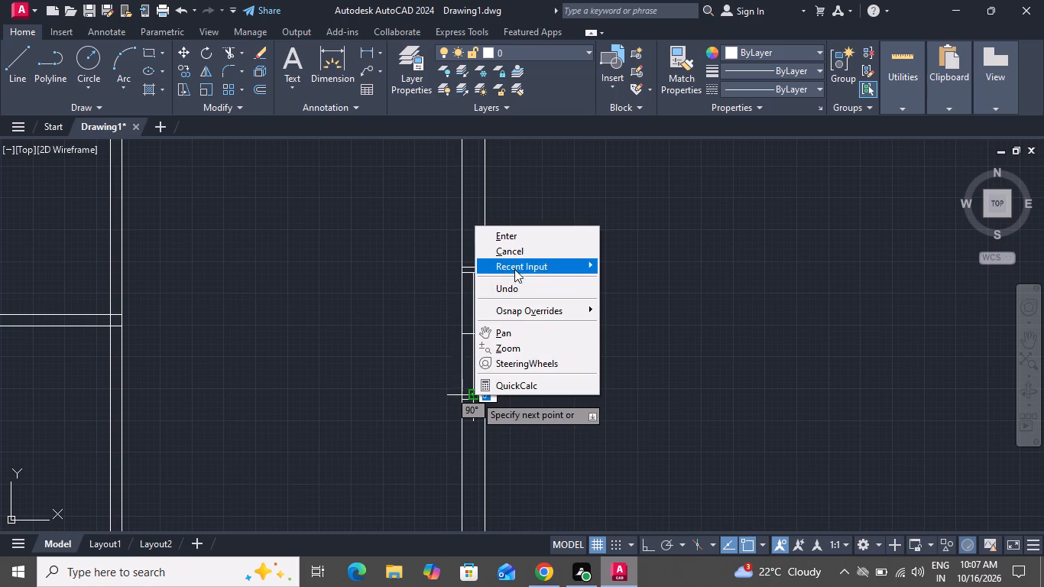
click(516, 255)
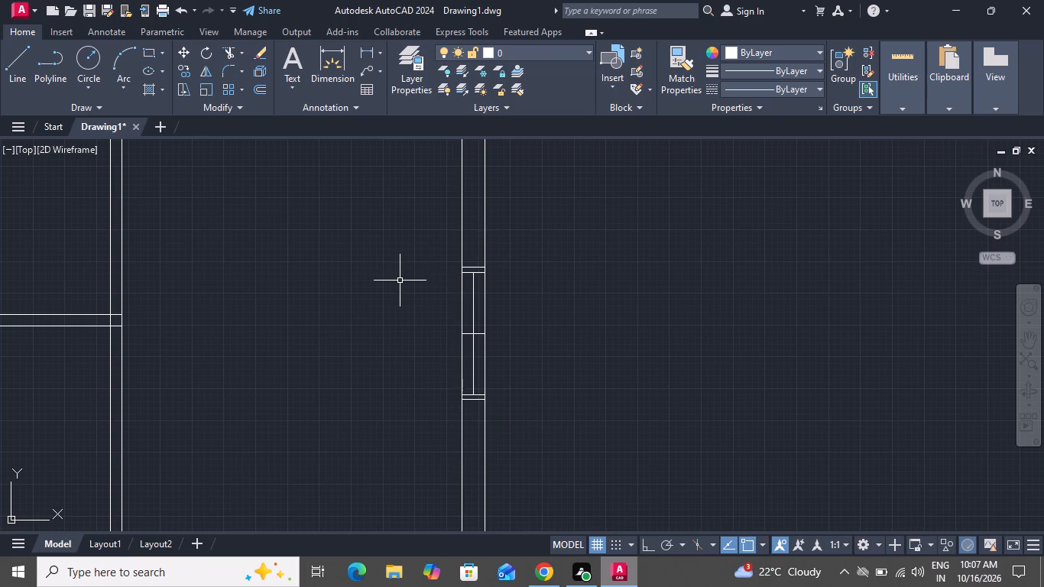
Offset the vertical middle line of the large lower-right room's right-wall window by 1" to both sides.
text(o 1)
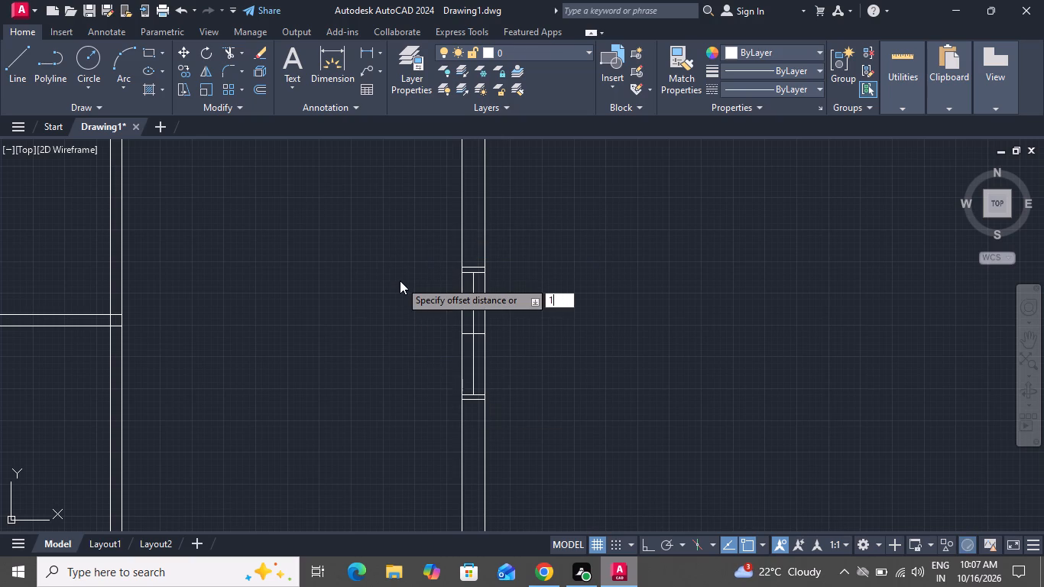
key(shift+quotedbl)
key(Return)
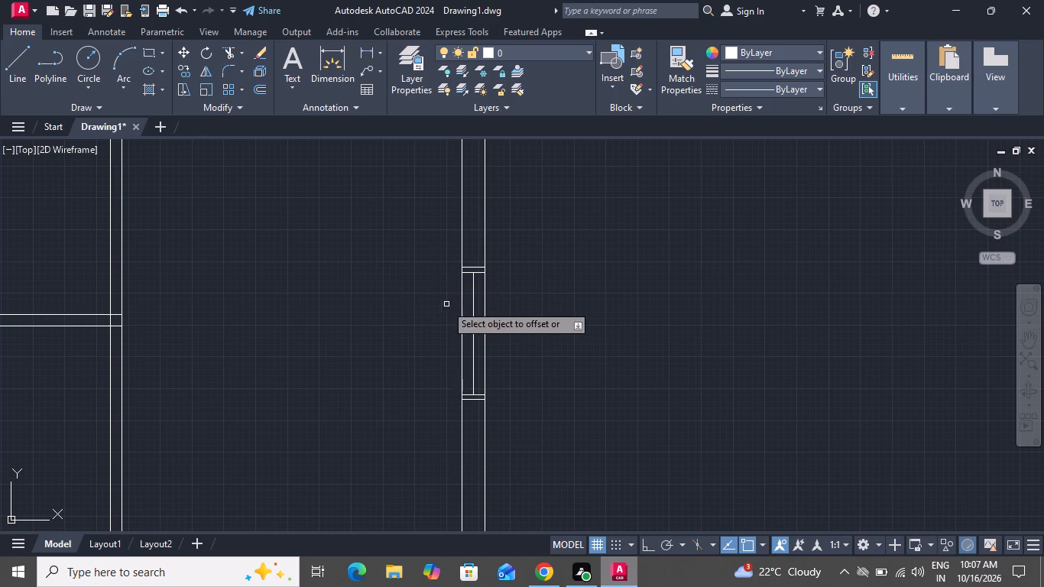
scroll(466, 313, up, 2)
drag(474, 311, 490, 310)
click(492, 309)
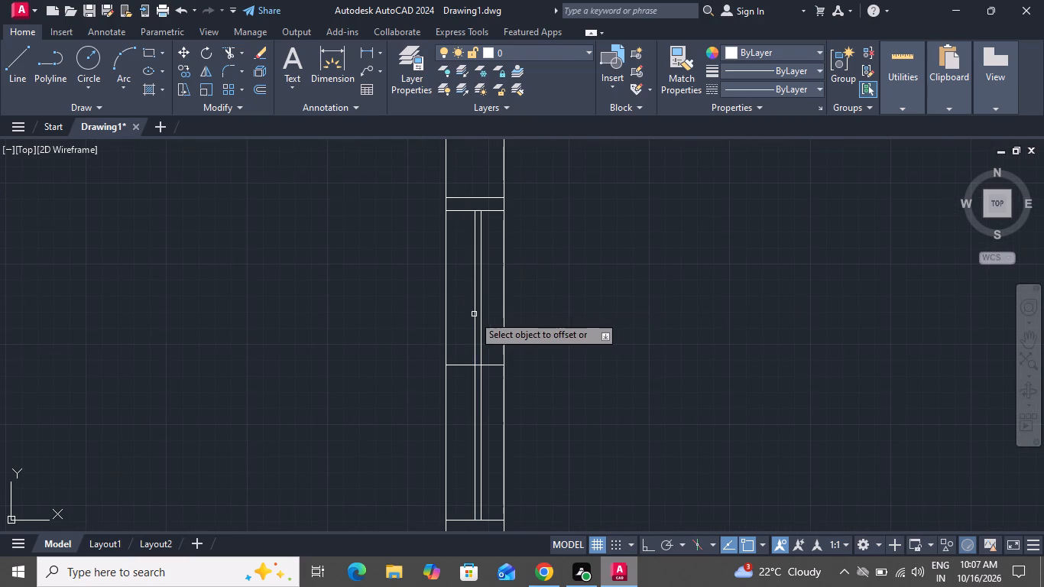
click(475, 315)
click(465, 317)
right_click(459, 319)
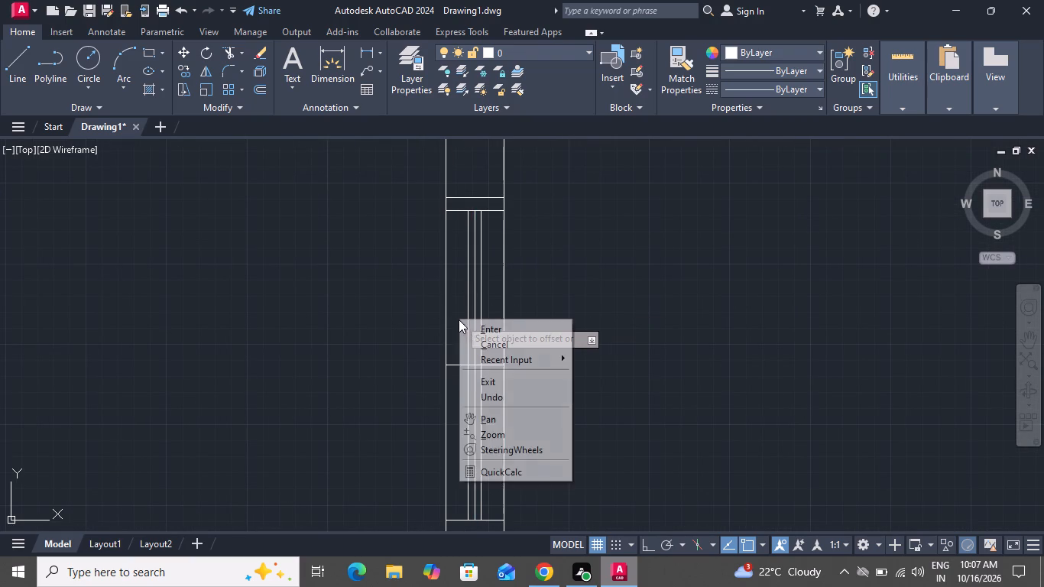
click(475, 340)
Delete the original vertical middle line and the horizontal centre line from the large lower-right room's right-wall window.
scroll(469, 370, up, 4)
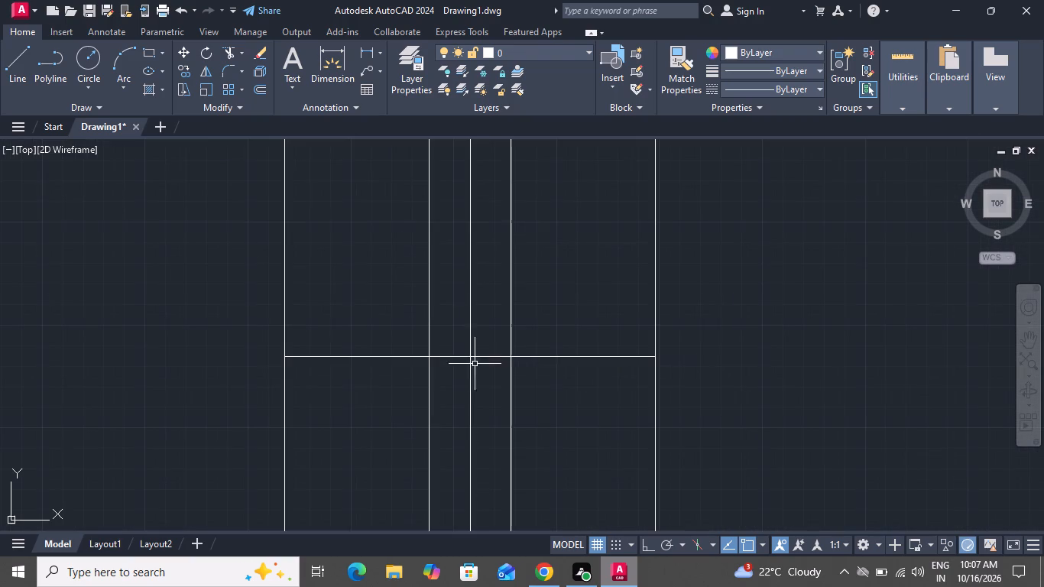
click(488, 337)
click(458, 371)
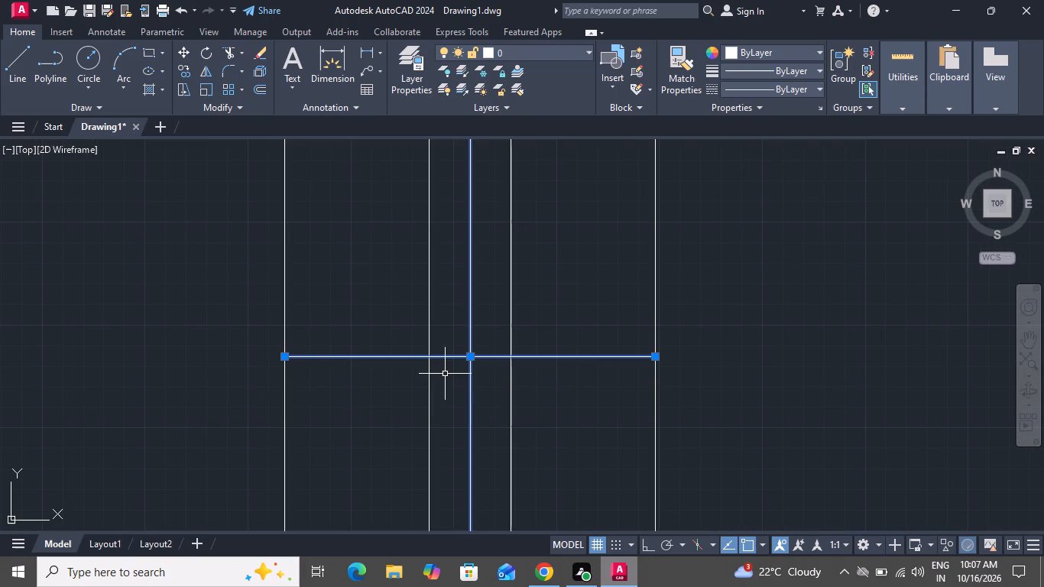
key(Delete)
Draw a vertical line across the bottom outer wall, between the staircase and the lower-right corner, as the window's centre line.
scroll(417, 381, down, 2)
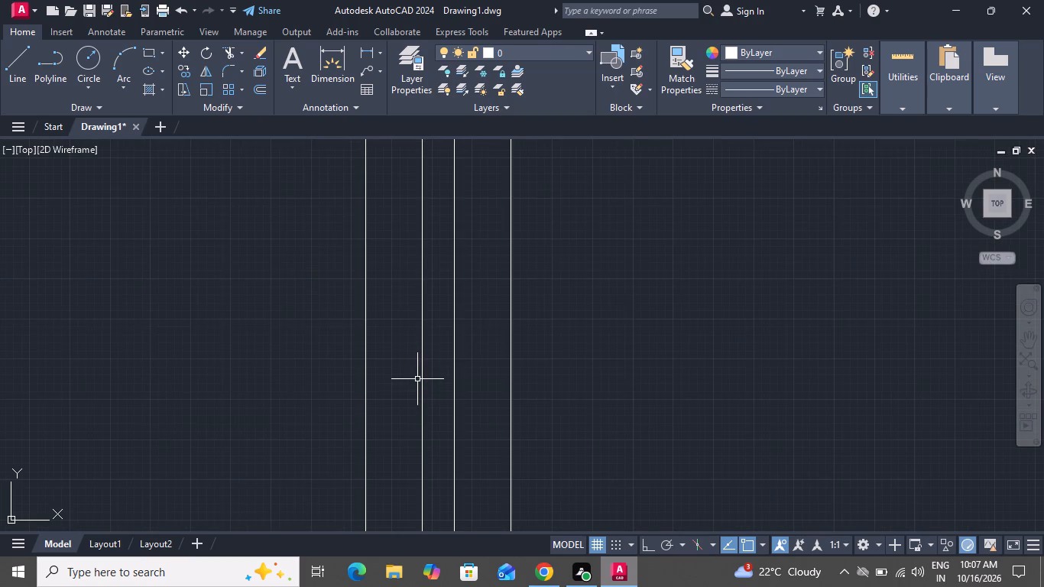
scroll(422, 378, down, 2)
scroll(428, 219, down, 4)
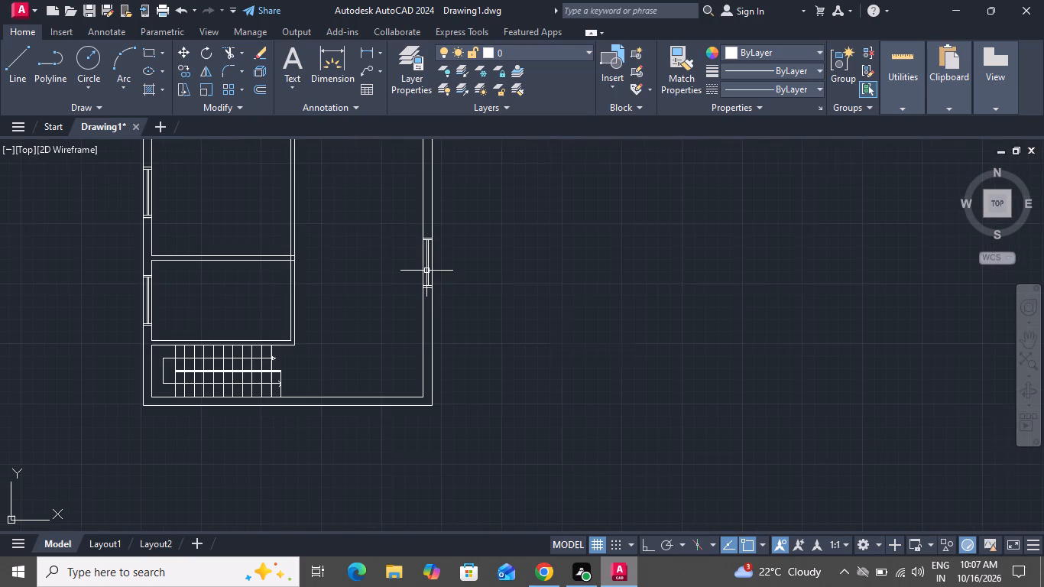
click(20, 55)
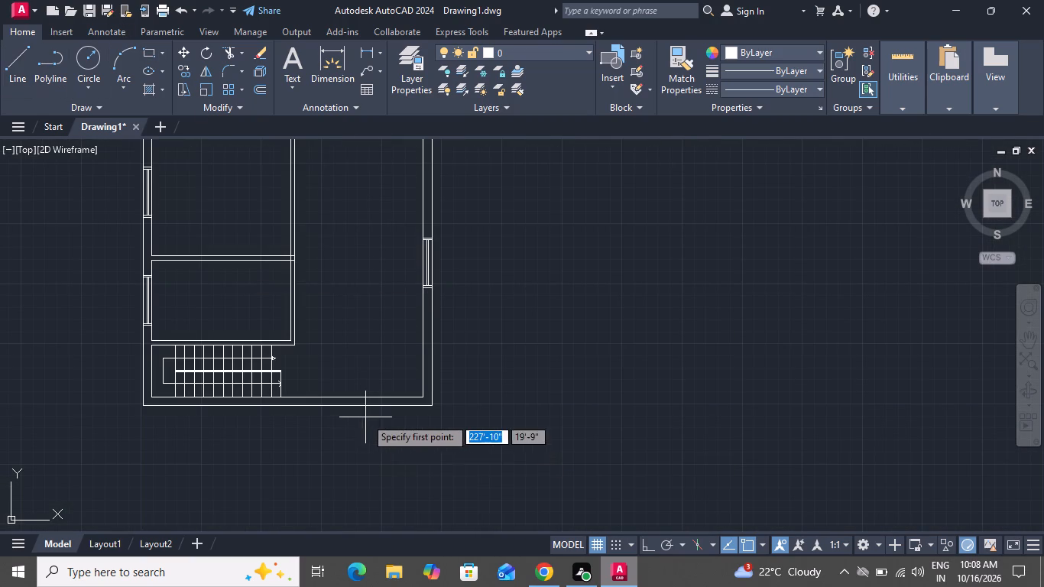
scroll(365, 417, up, 3)
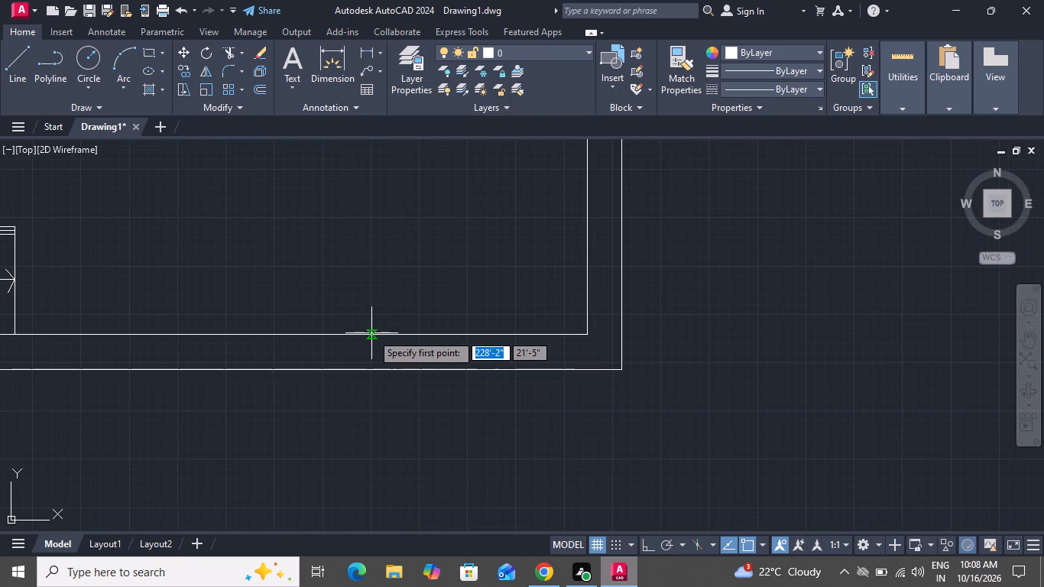
click(371, 333)
click(371, 368)
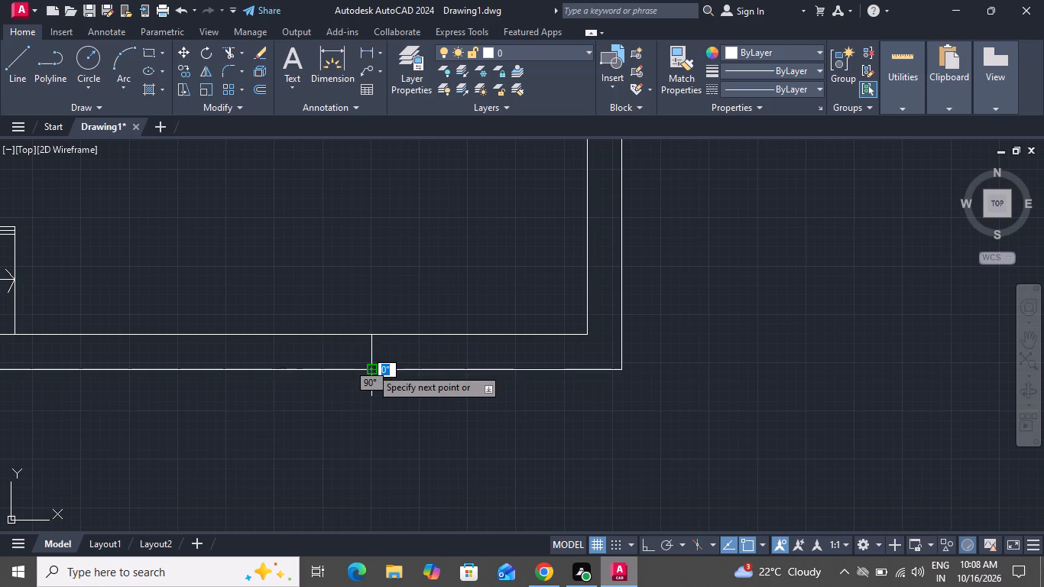
right_click(371, 368)
click(387, 390)
Offset the bottom-wall window's centre line by 2' to both the right and the left.
text(o 2')
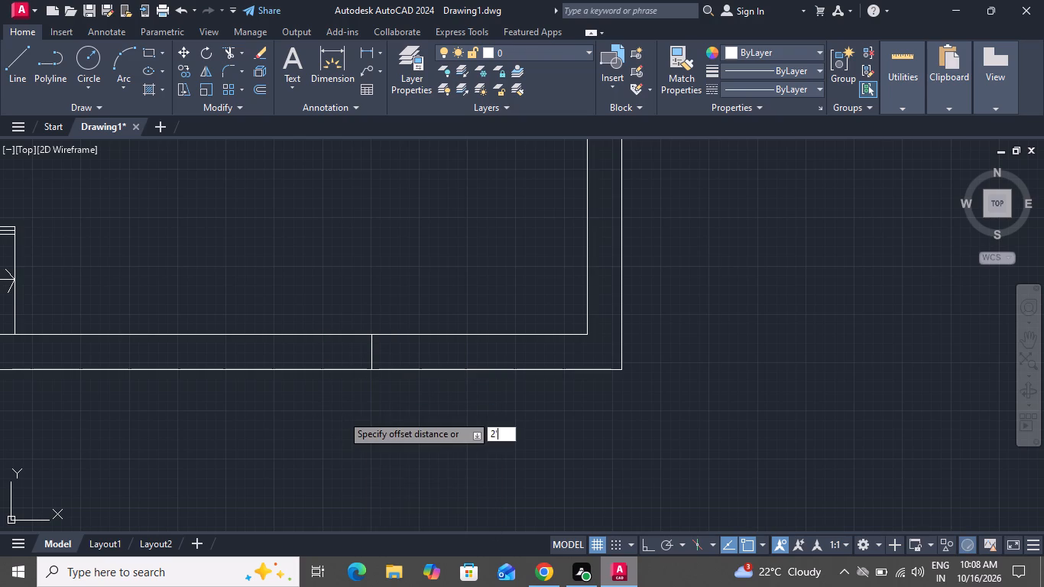
key(Return)
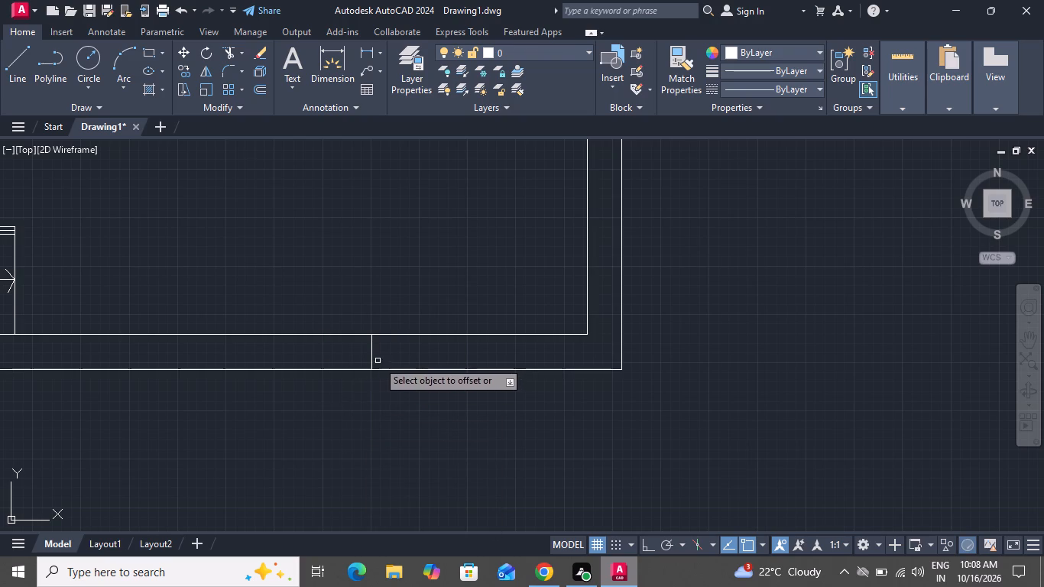
click(373, 361)
click(459, 354)
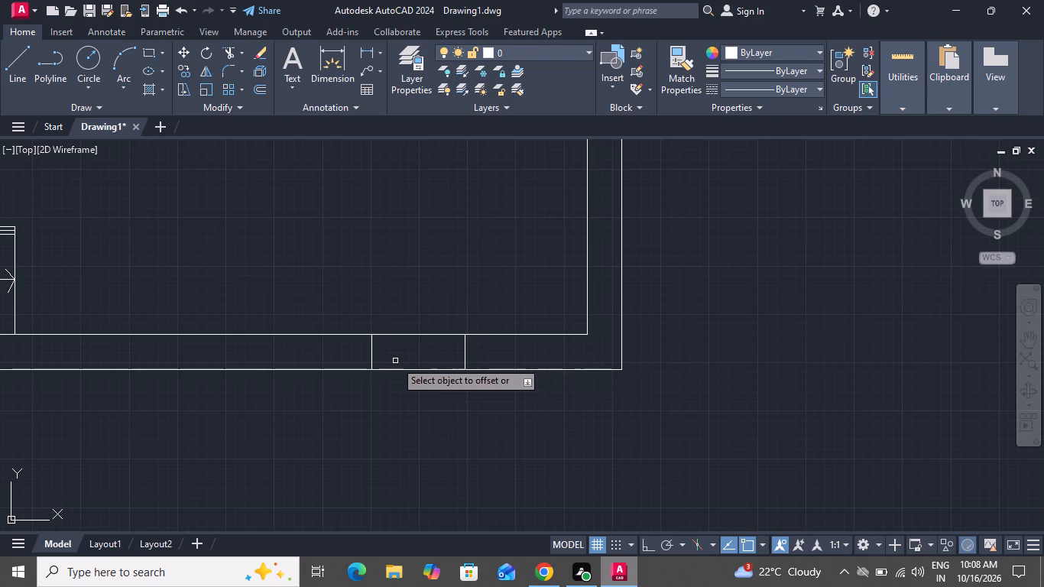
click(372, 361)
click(327, 358)
right_click(327, 358)
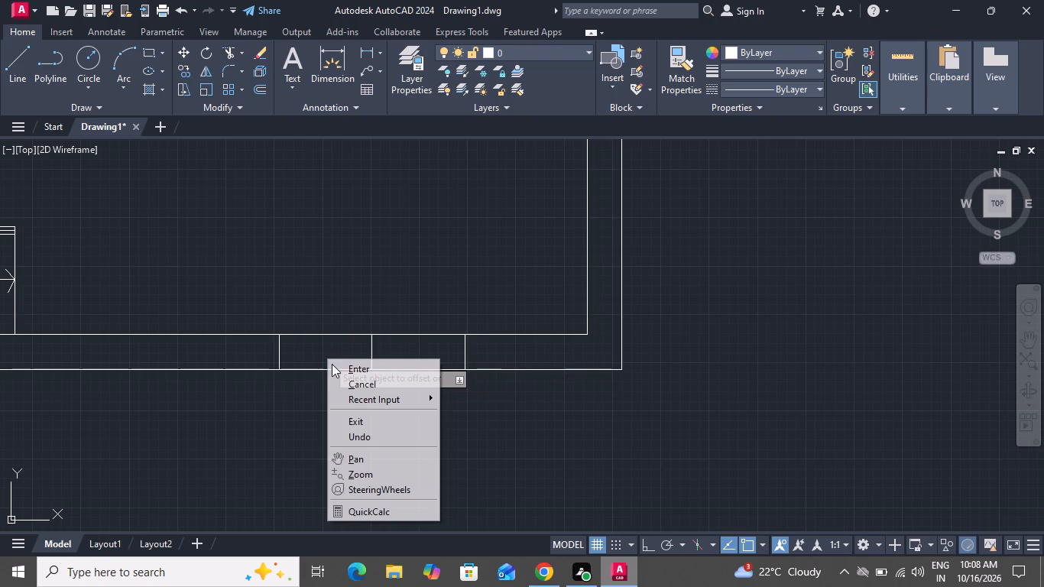
click(334, 370)
Offset the right and left edge lines of the bottom-wall window outward by 2".
key(o)
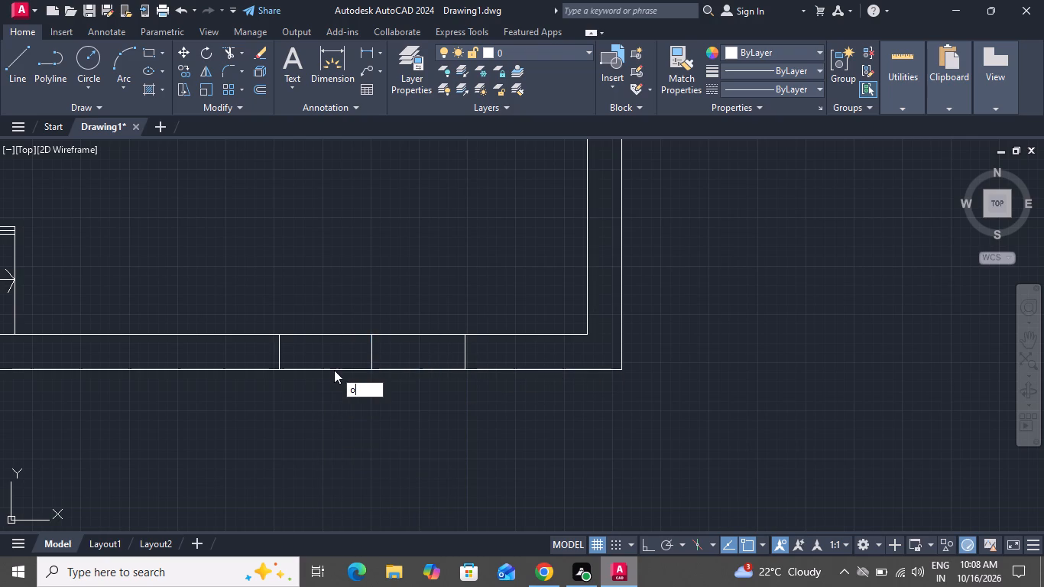
key(space)
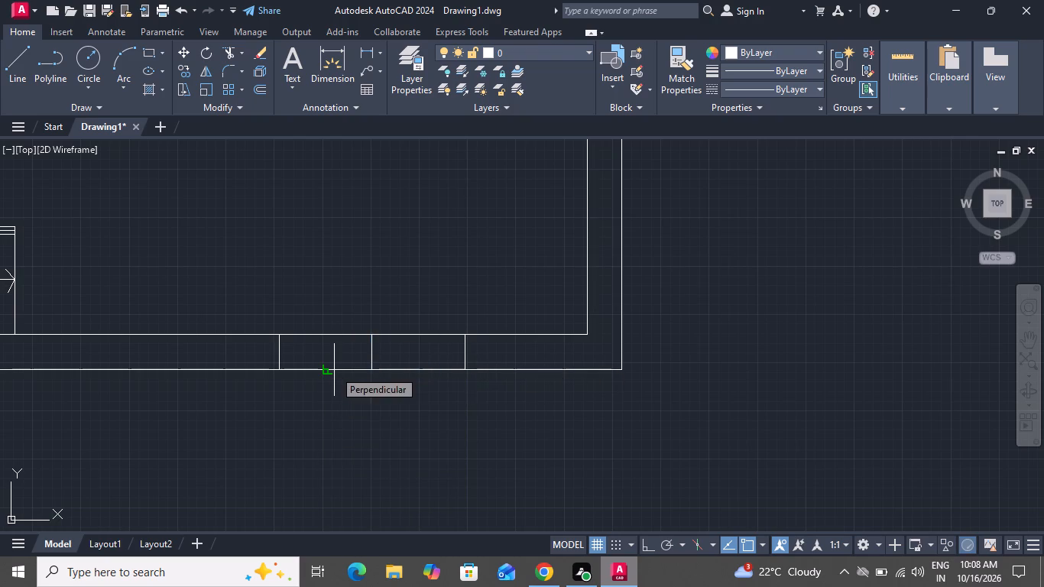
key(2)
key(shift+quotedbl)
key(Return)
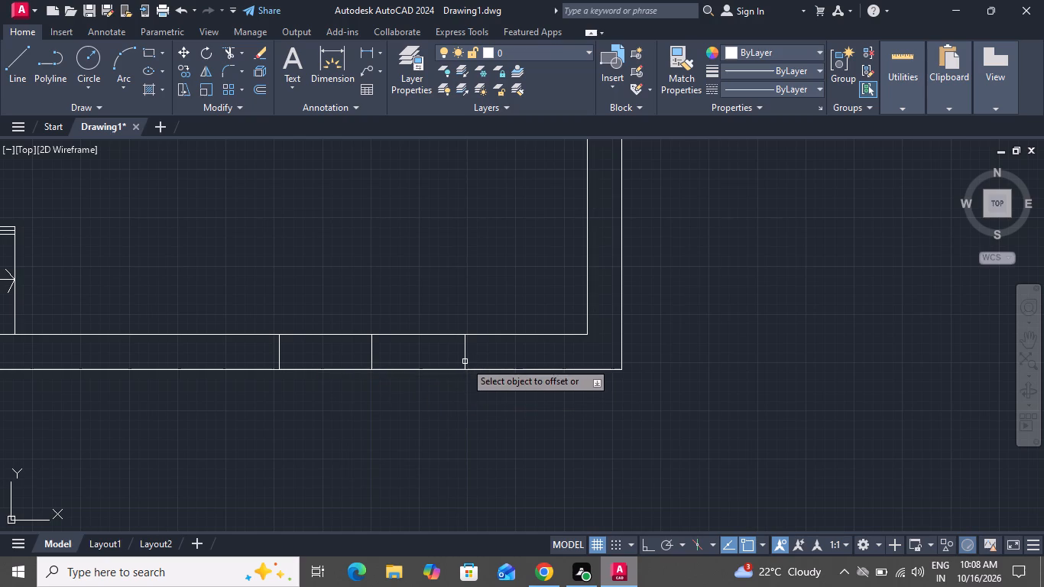
drag(465, 362, 478, 360)
click(520, 356)
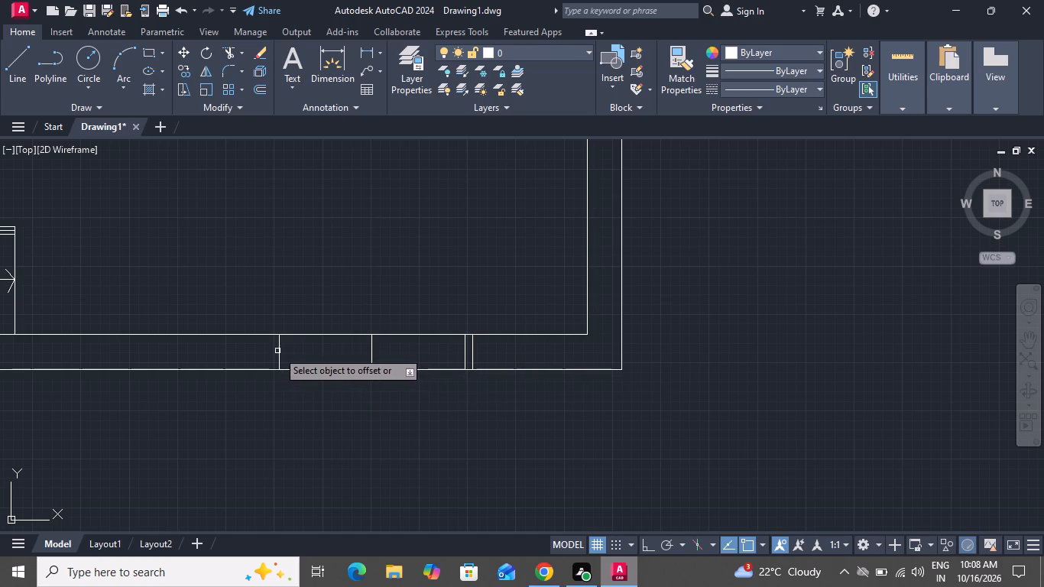
click(280, 352)
click(244, 363)
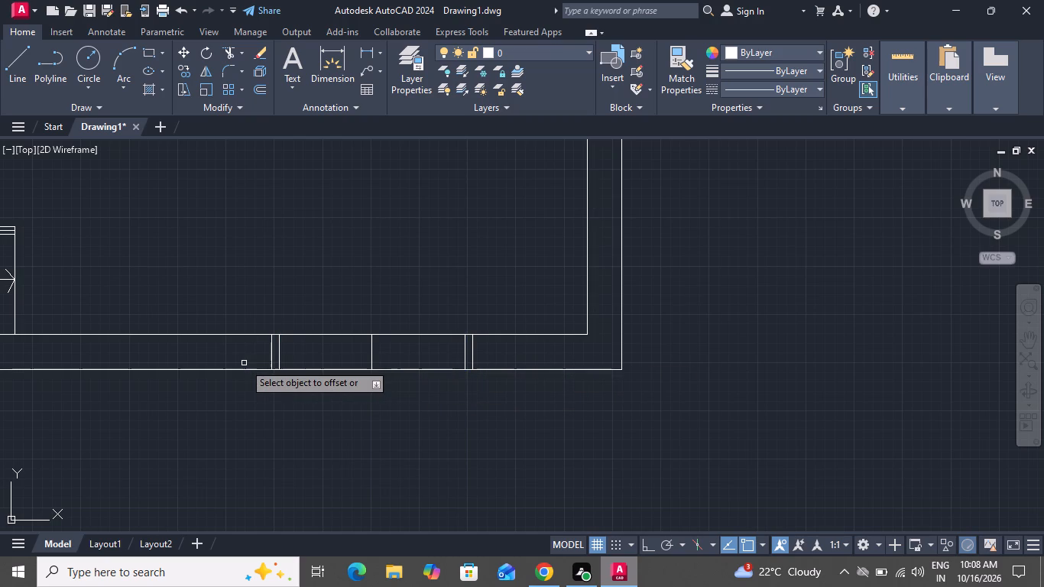
right_click(253, 381)
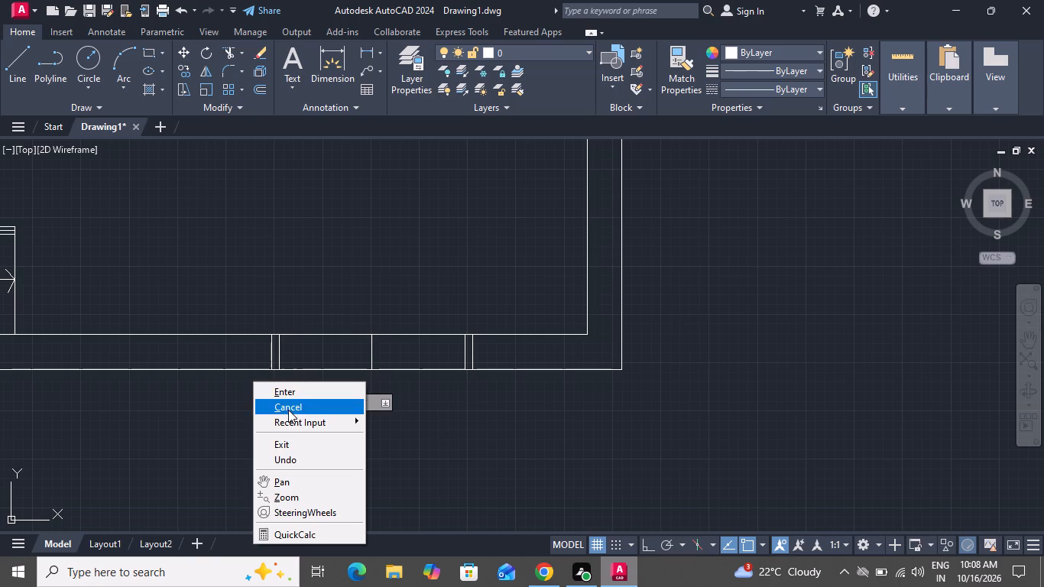
click(288, 410)
Draw a horizontal middle line in the bottom-wall window, between the midpoints of its left and right inner edge lines.
click(20, 63)
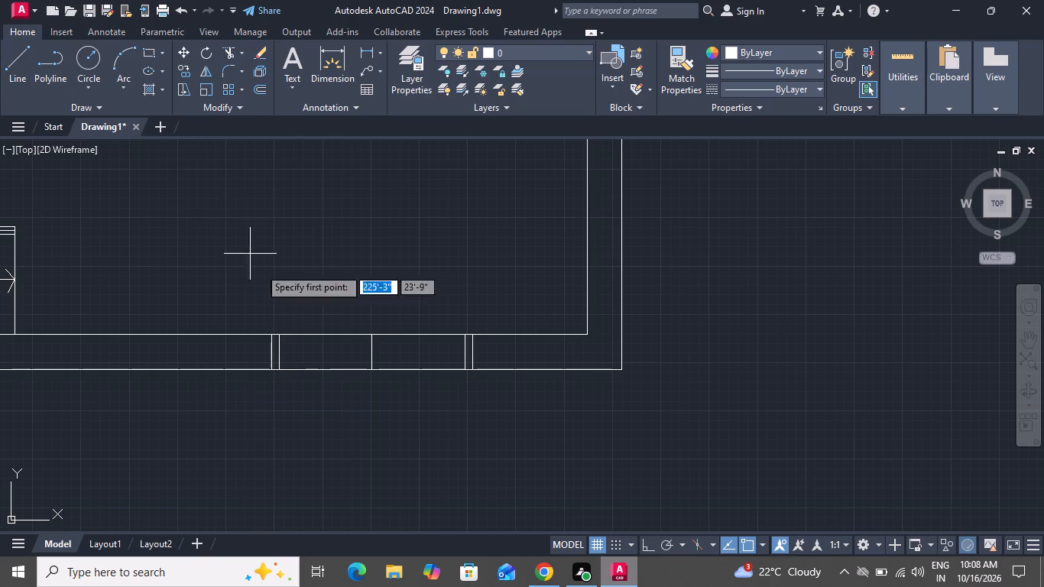
scroll(332, 341, up, 2)
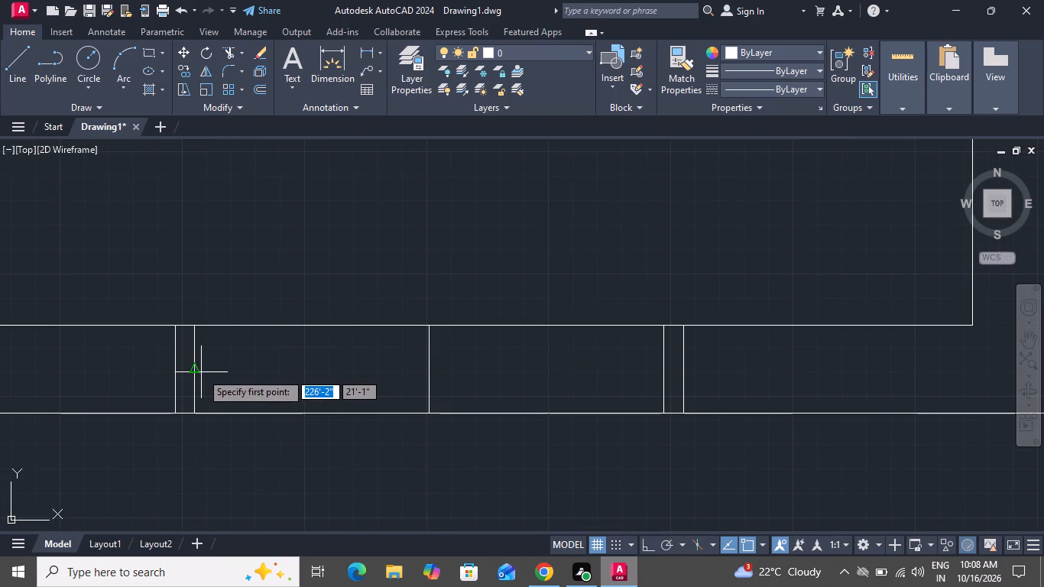
click(197, 371)
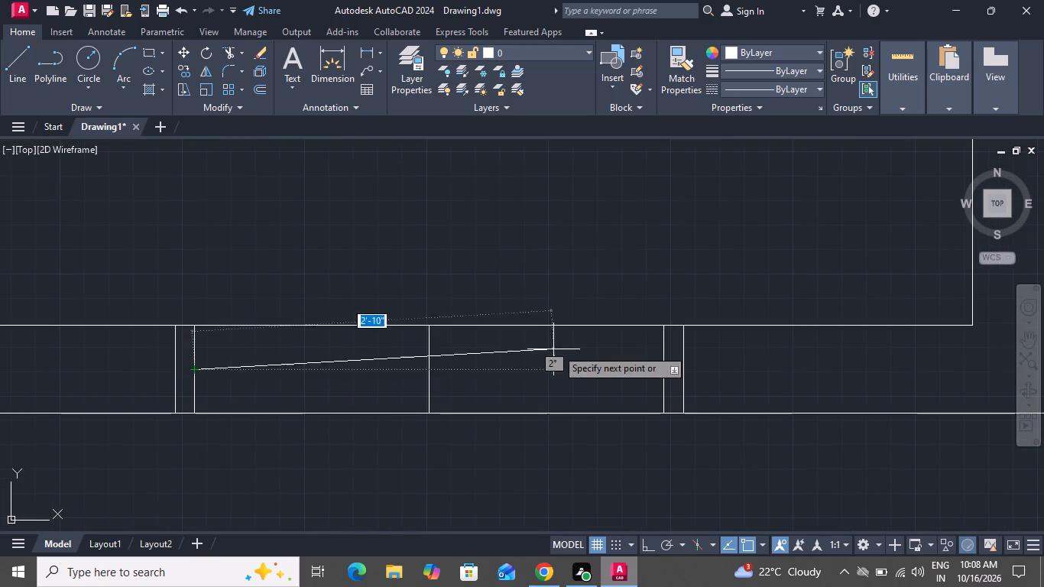
scroll(559, 357, down, 3)
scroll(572, 367, up, 1)
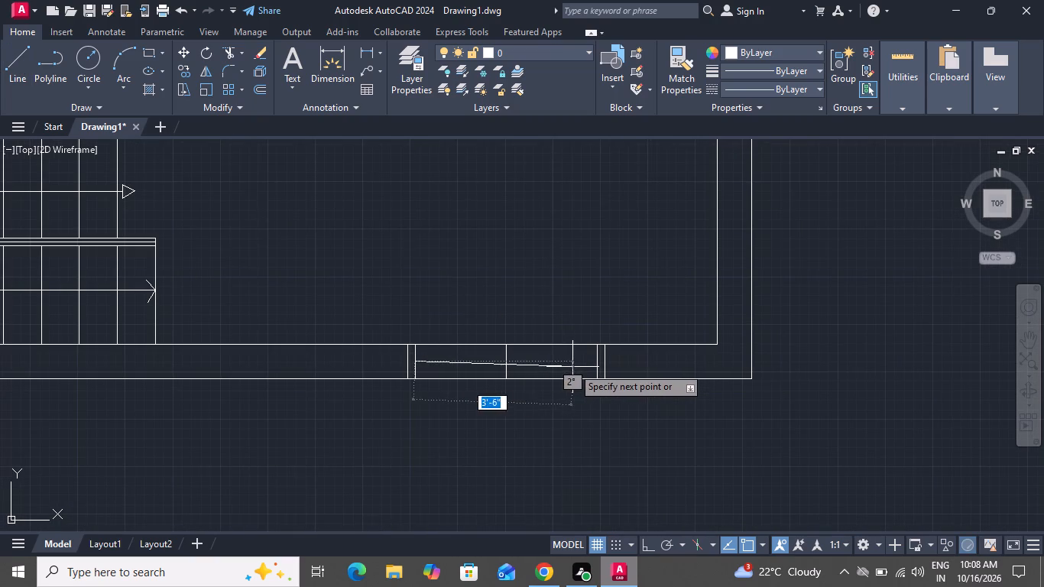
scroll(613, 357, down, 1)
scroll(613, 356, up, 1)
scroll(613, 356, down, 1)
scroll(592, 362, up, 1)
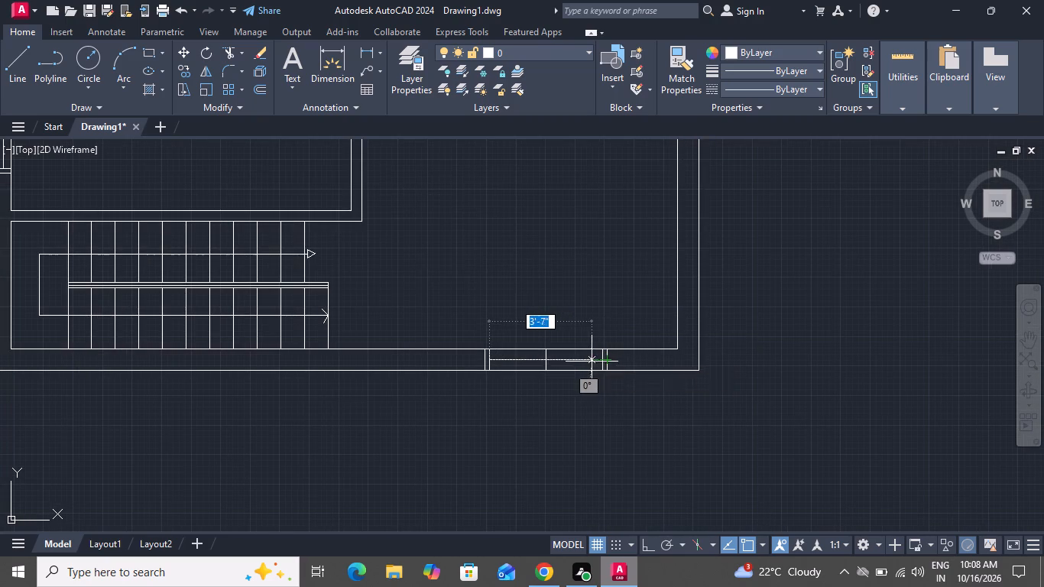
scroll(592, 362, up, 4)
click(623, 365)
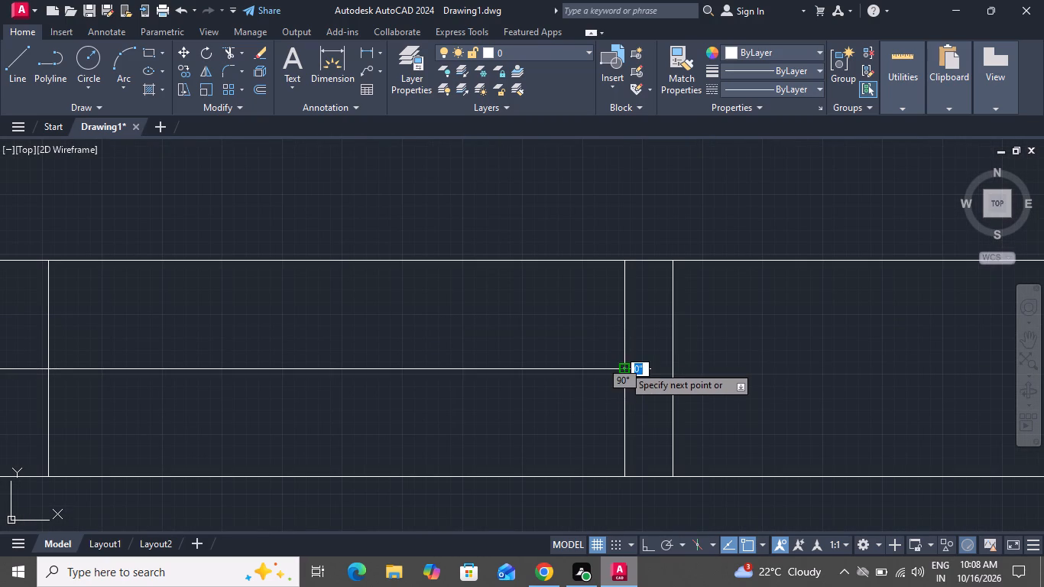
scroll(623, 365, up, 1)
right_click(623, 365)
click(627, 378)
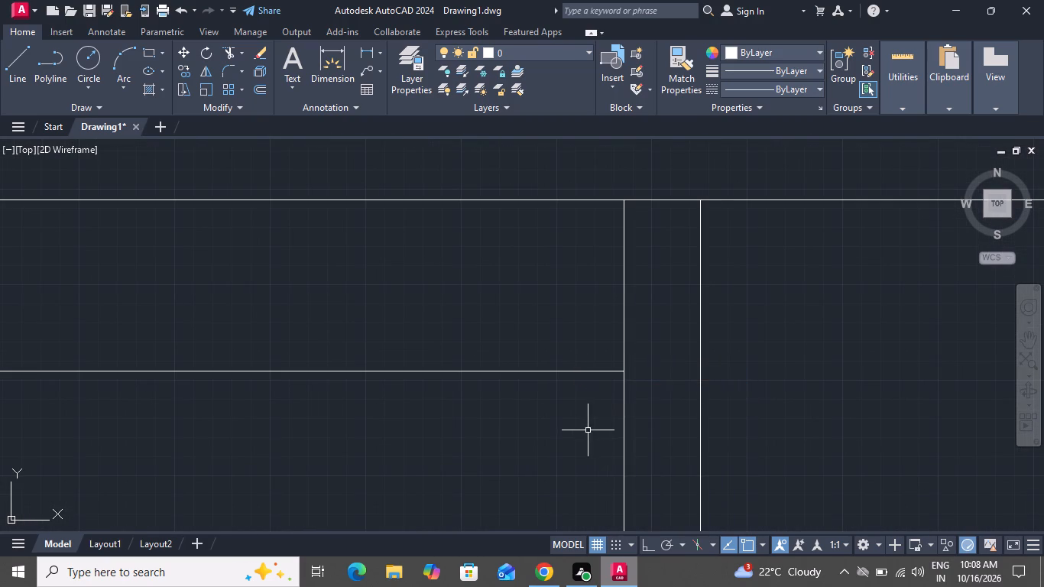
Offset the bottom-wall window's horizontal middle line by 1" both upward and downward.
scroll(588, 430, down, 5)
scroll(570, 397, up, 2)
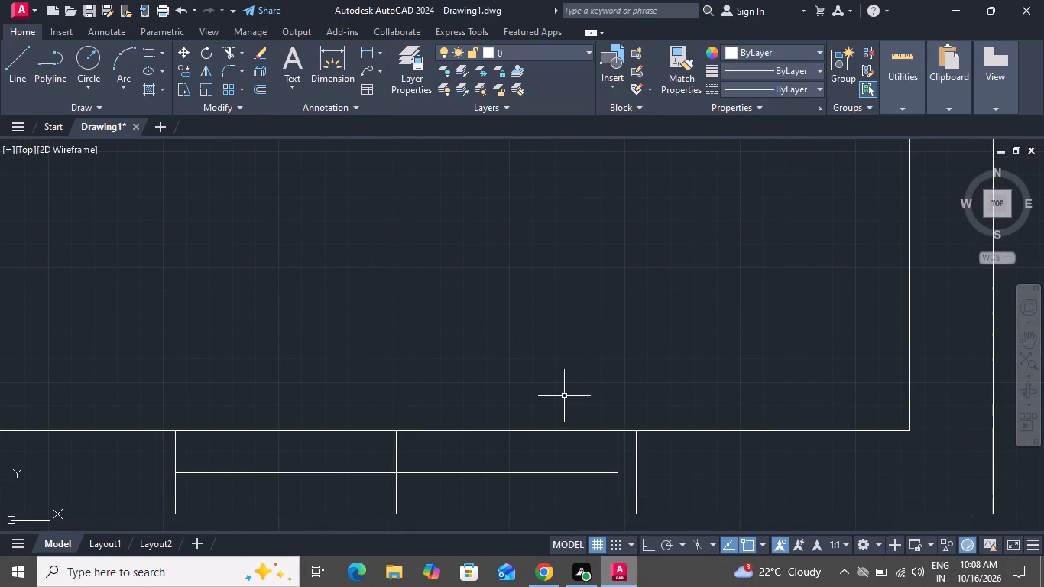
text(o)
key(space)
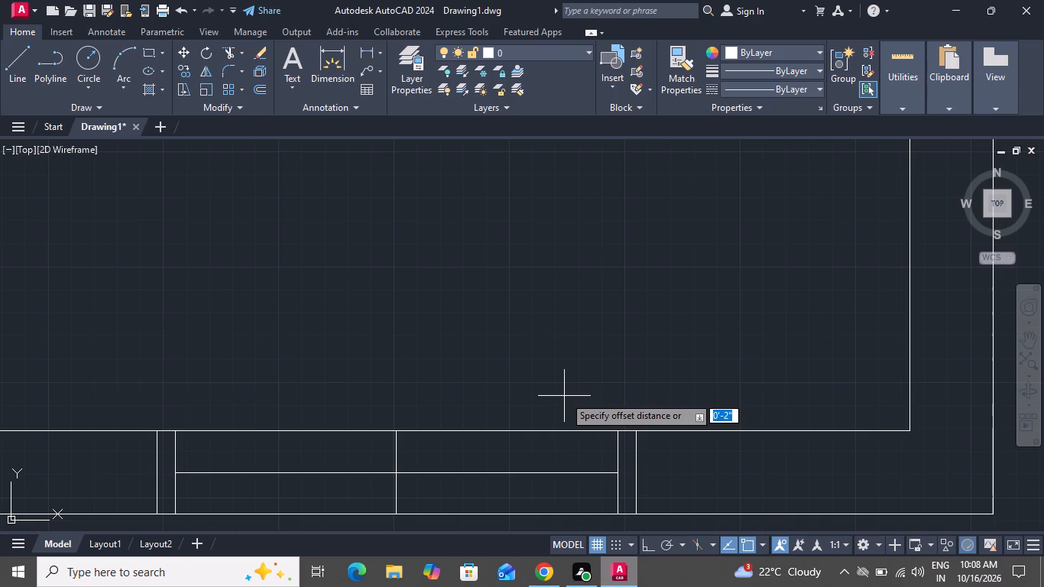
key(1)
key(shift+quotedbl)
key(Return)
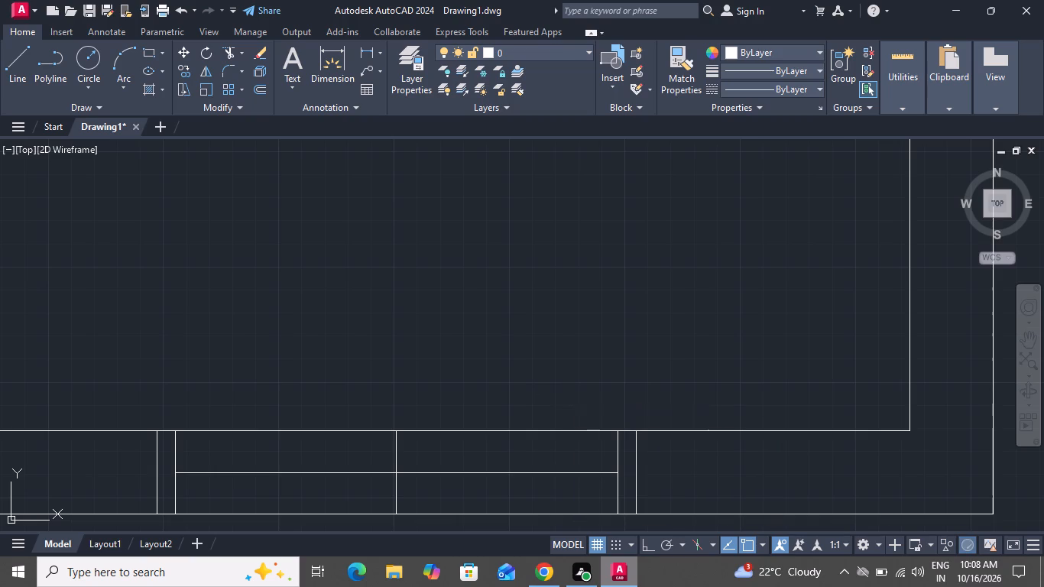
click(543, 474)
drag(540, 430, 543, 442)
click(552, 473)
click(553, 492)
right_click(554, 478)
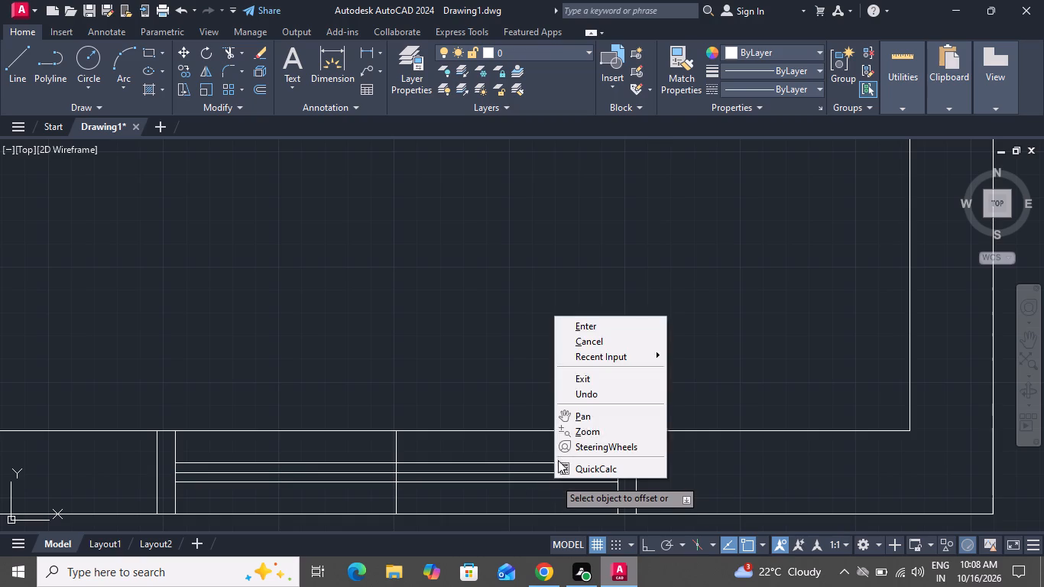
click(591, 335)
Delete the original horizontal middle line and the vertical centre line from the bottom-wall window.
scroll(419, 456, up, 3)
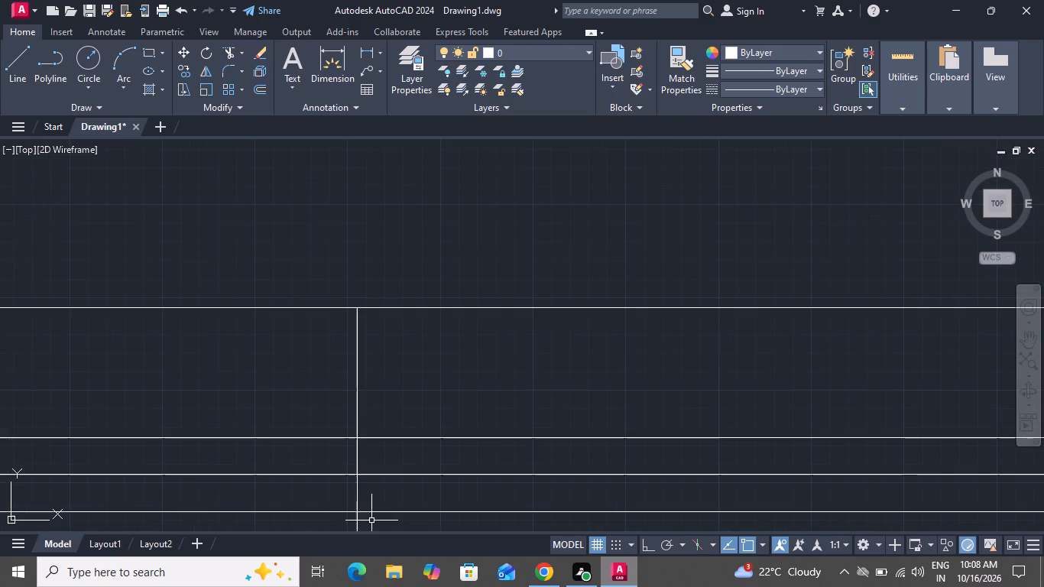
scroll(365, 481, up, 2)
click(365, 445)
click(325, 477)
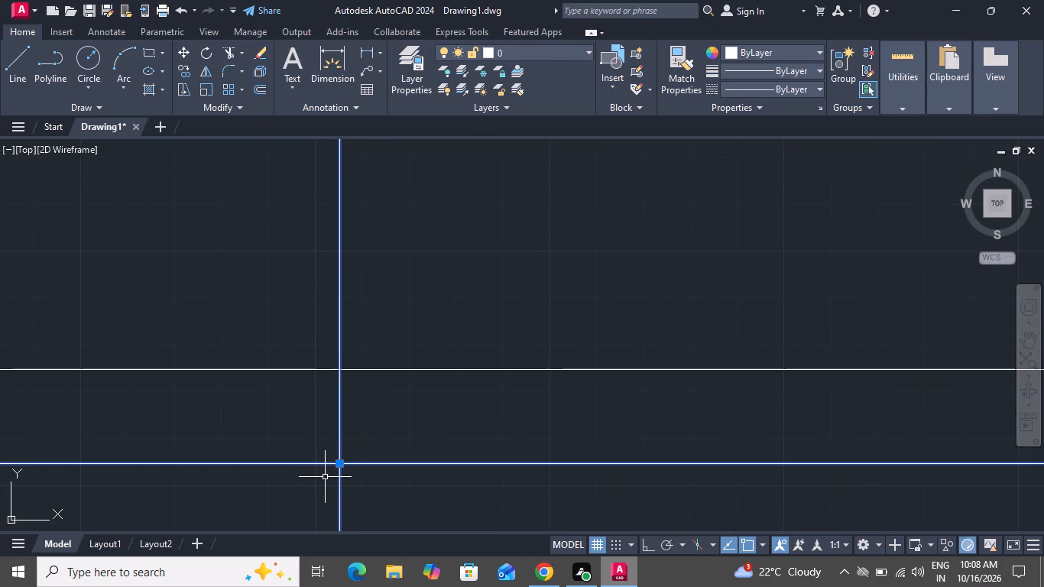
key(Delete)
Examine the bottom-wall window and the whole floor plan's window layout.
scroll(907, 538, down, 2)
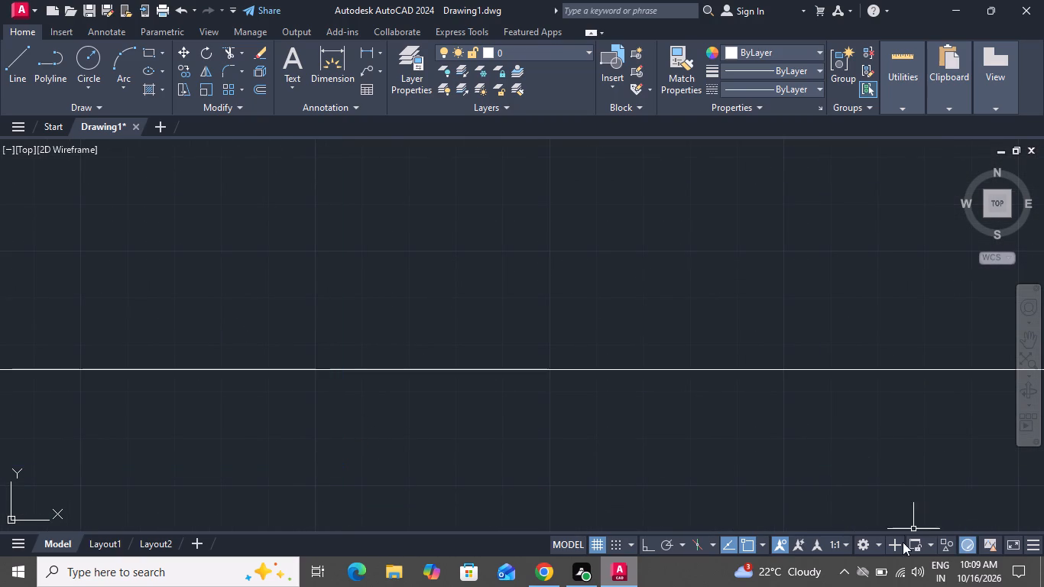
scroll(903, 542, down, 1)
scroll(830, 407, down, 3)
scroll(751, 375, down, 4)
scroll(744, 368, up, 1)
scroll(740, 368, down, 1)
scroll(740, 368, up, 1)
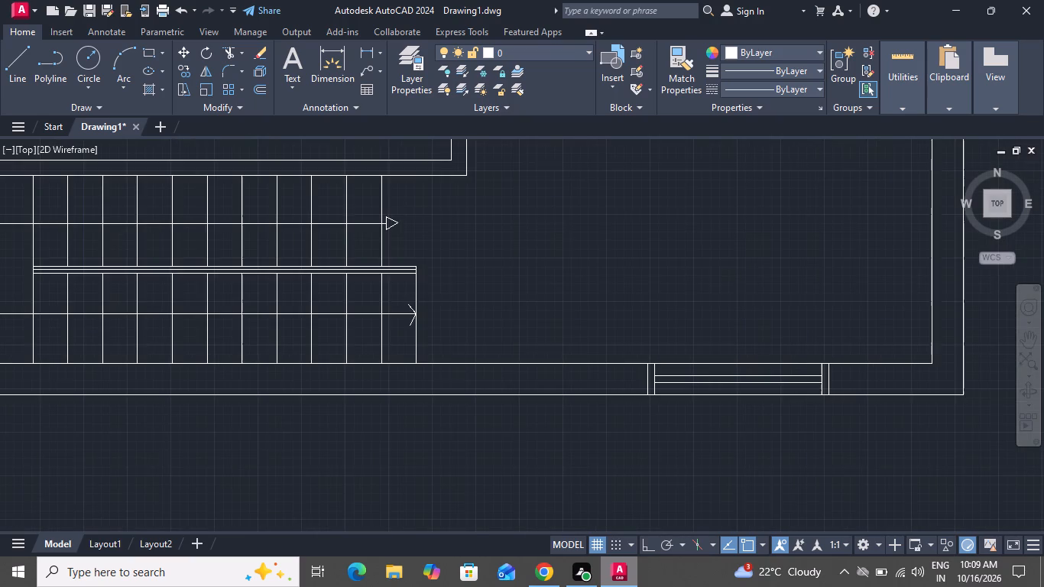
scroll(740, 368, down, 6)
scroll(779, 234, up, 1)
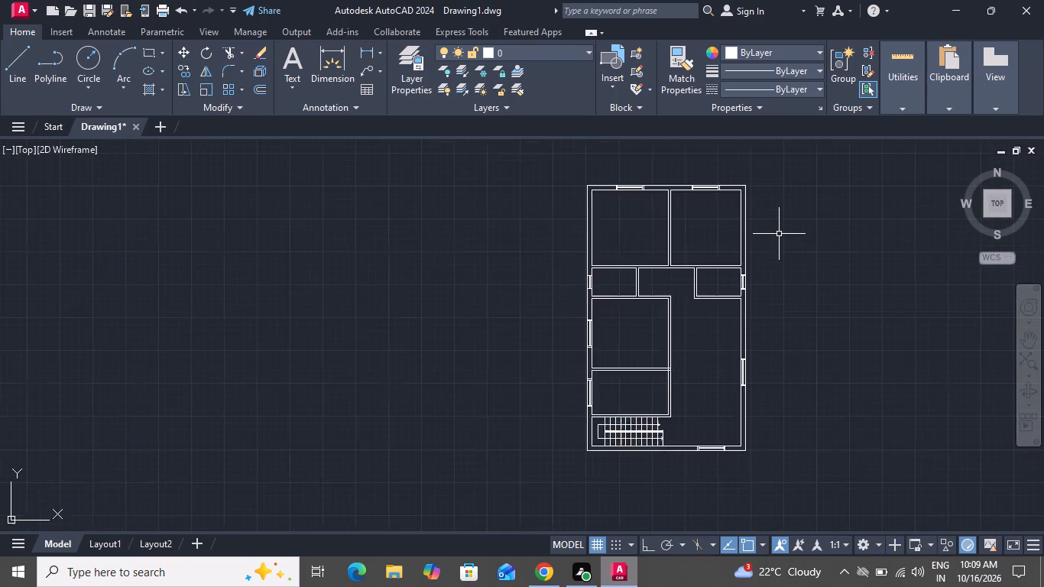
scroll(779, 234, up, 1)
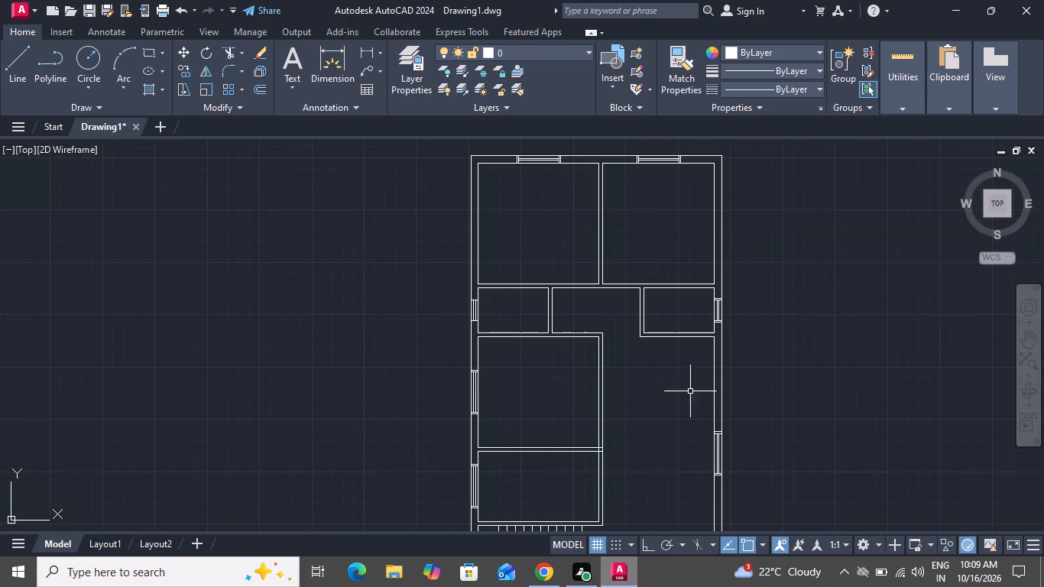
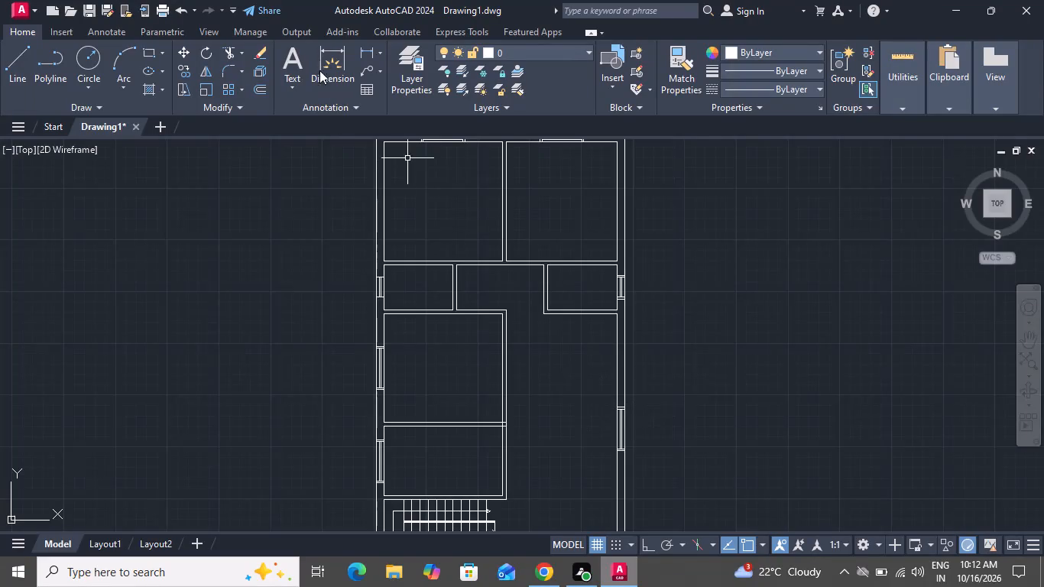
Draw a bed outline rectangle about 6'-1" by 4' against the left wall of the upper-left room.
scroll(446, 257, down, 1)
scroll(420, 193, up, 3)
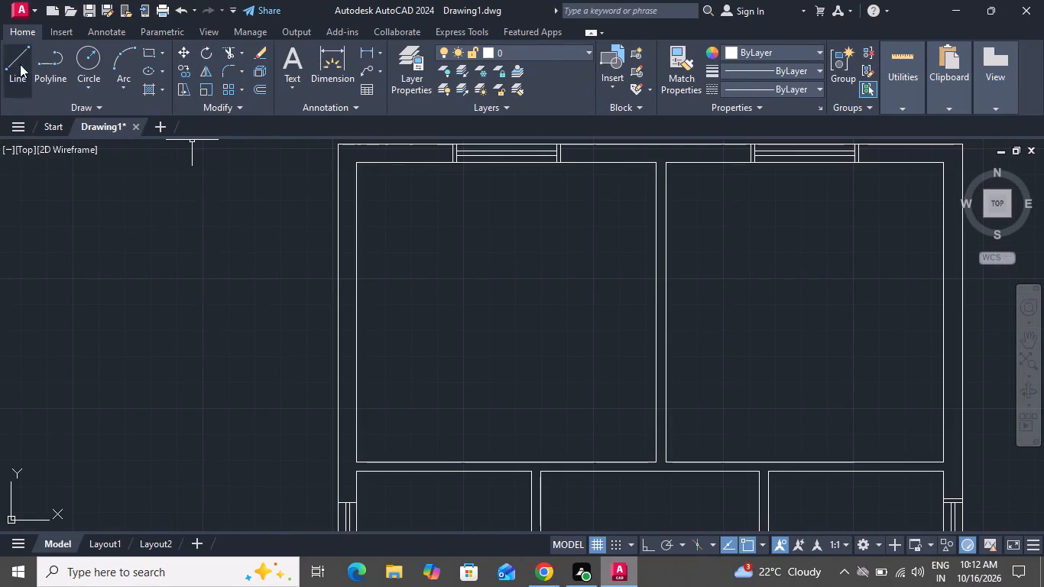
click(148, 50)
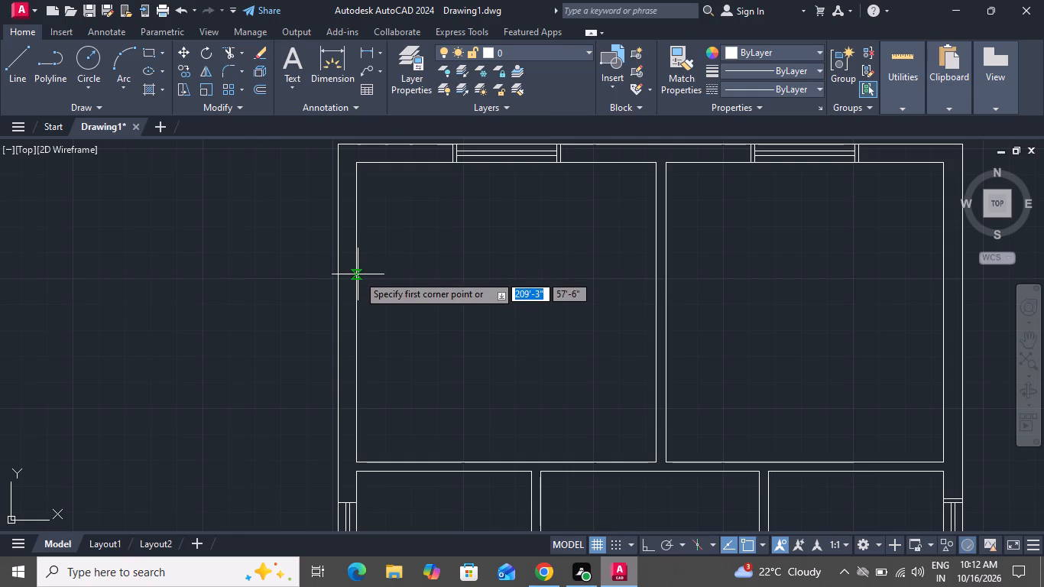
click(358, 274)
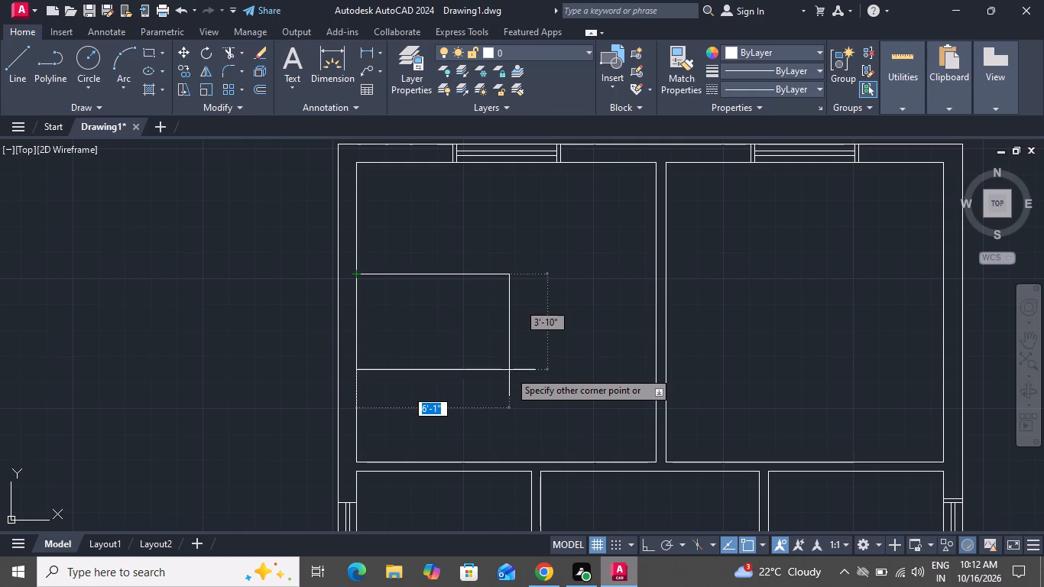
click(509, 375)
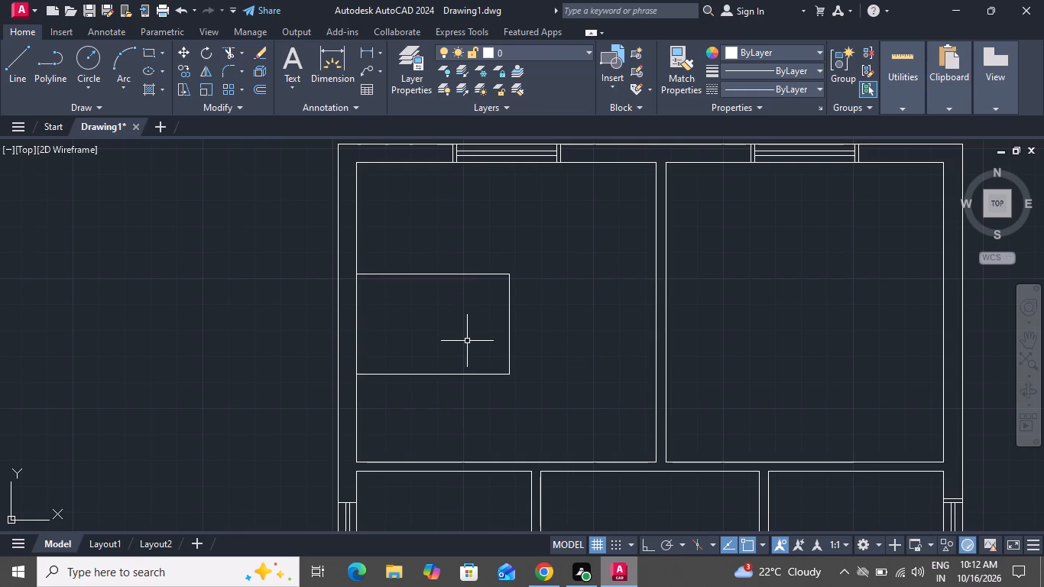
Offset the bed rectangle 2" inward.
text(o)
key(space)
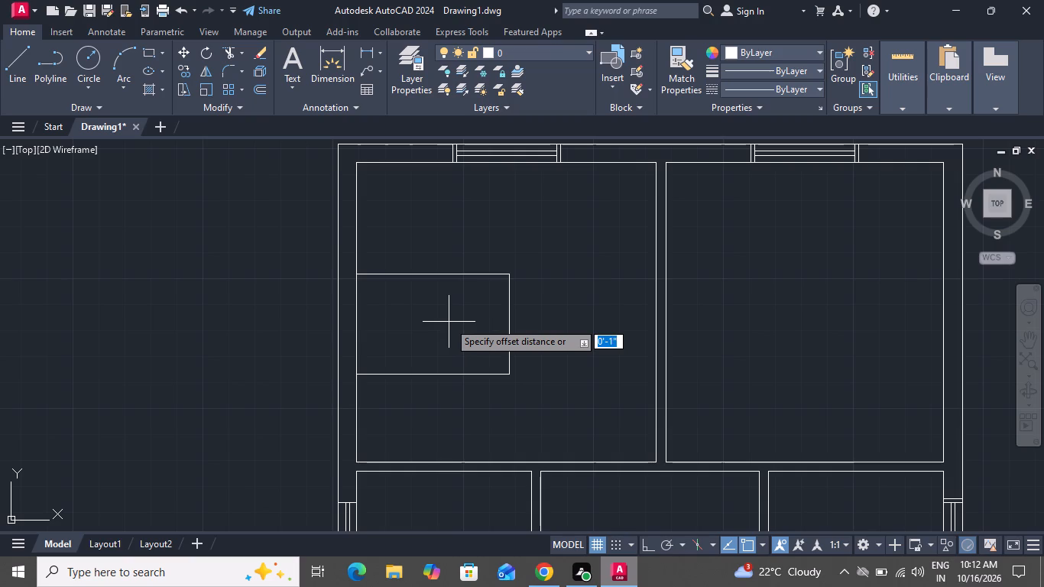
key(2)
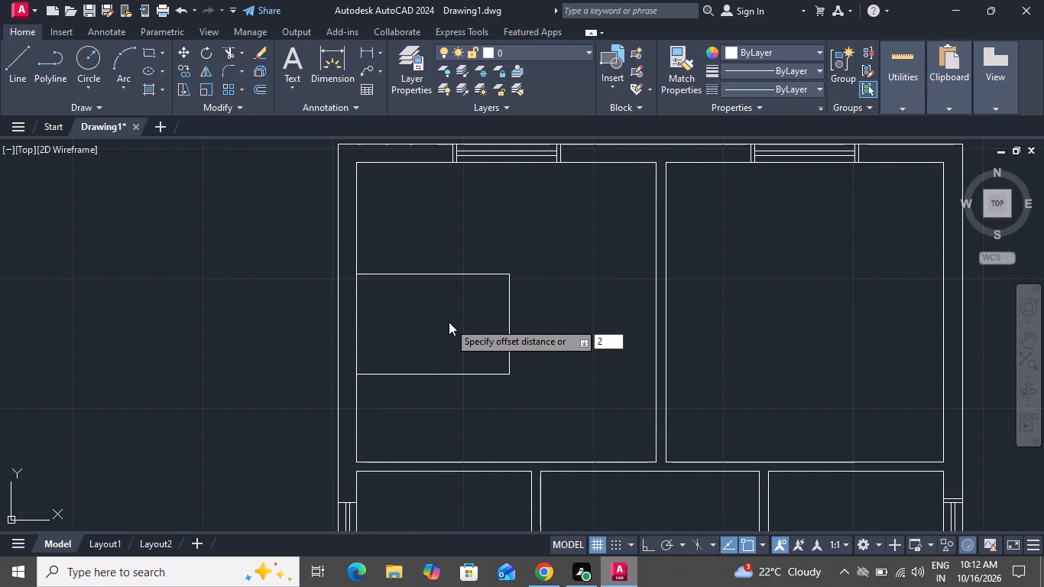
key(shift+quotedbl)
key(Return)
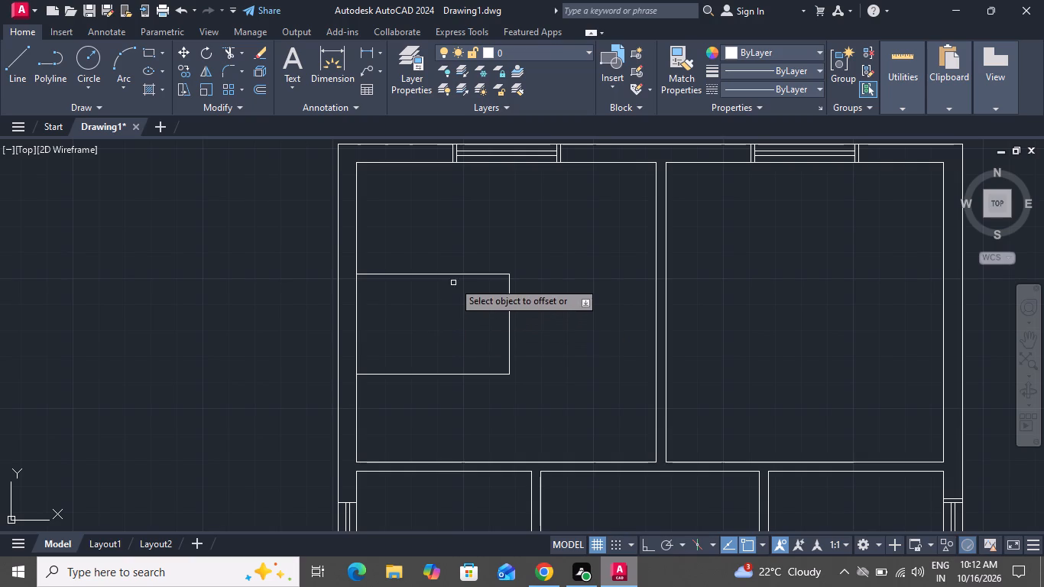
click(454, 272)
click(459, 299)
right_click(459, 299)
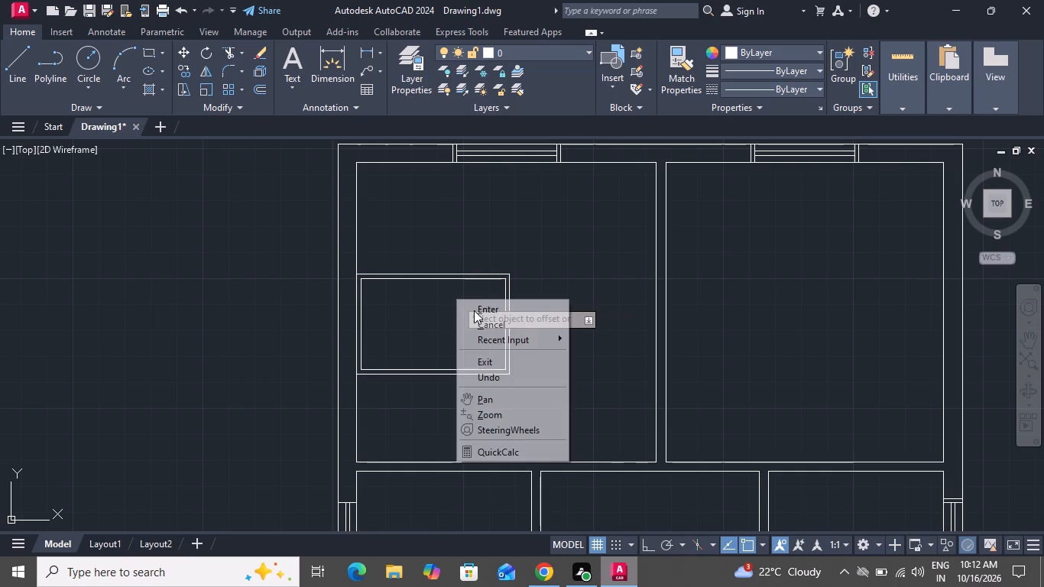
click(478, 321)
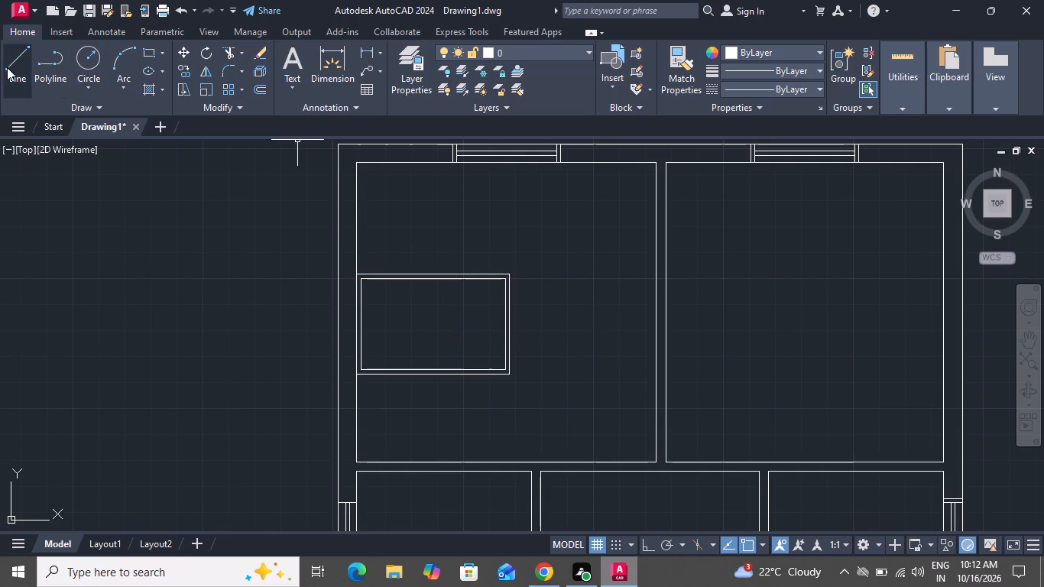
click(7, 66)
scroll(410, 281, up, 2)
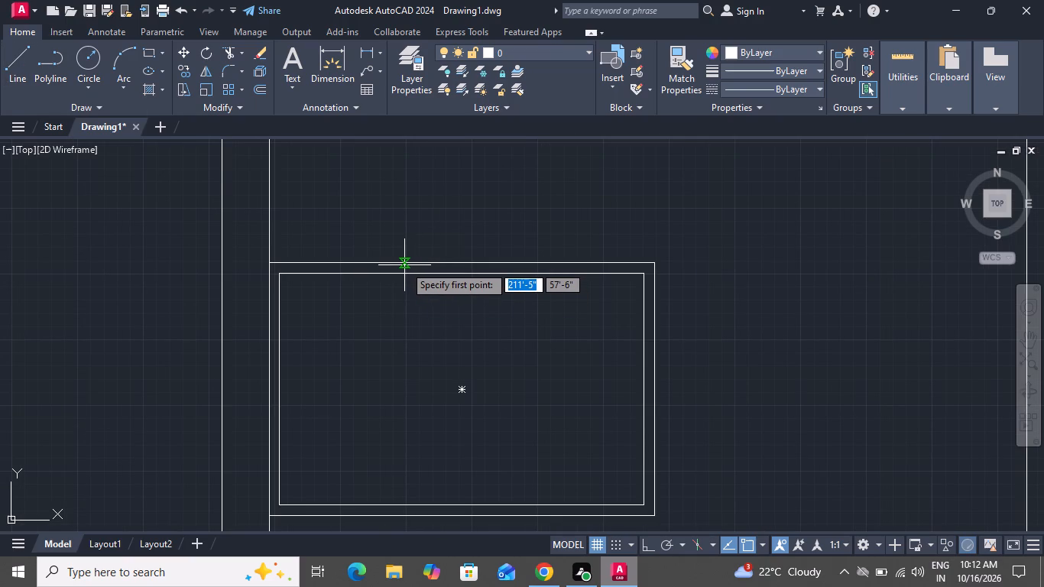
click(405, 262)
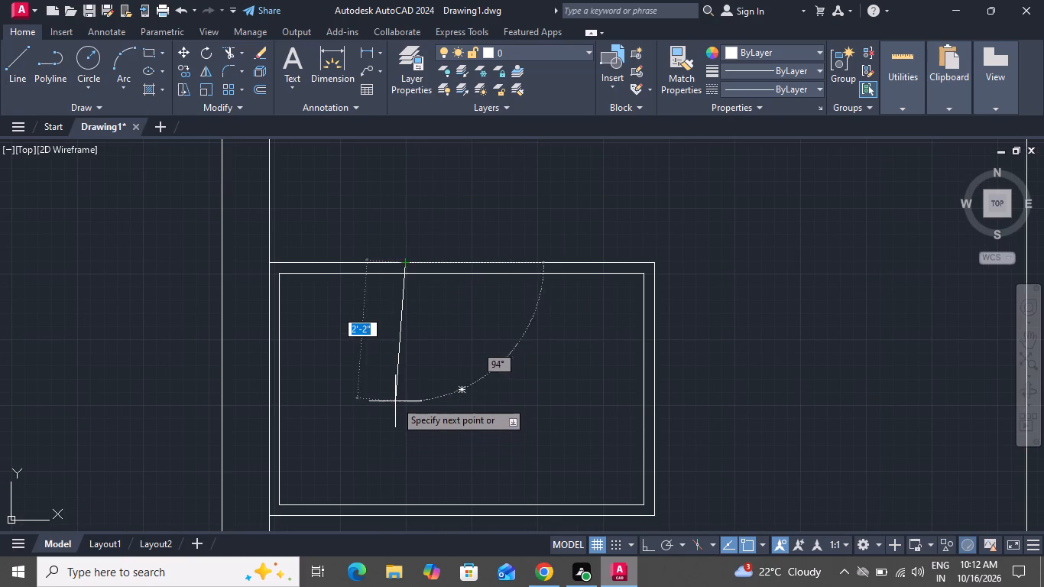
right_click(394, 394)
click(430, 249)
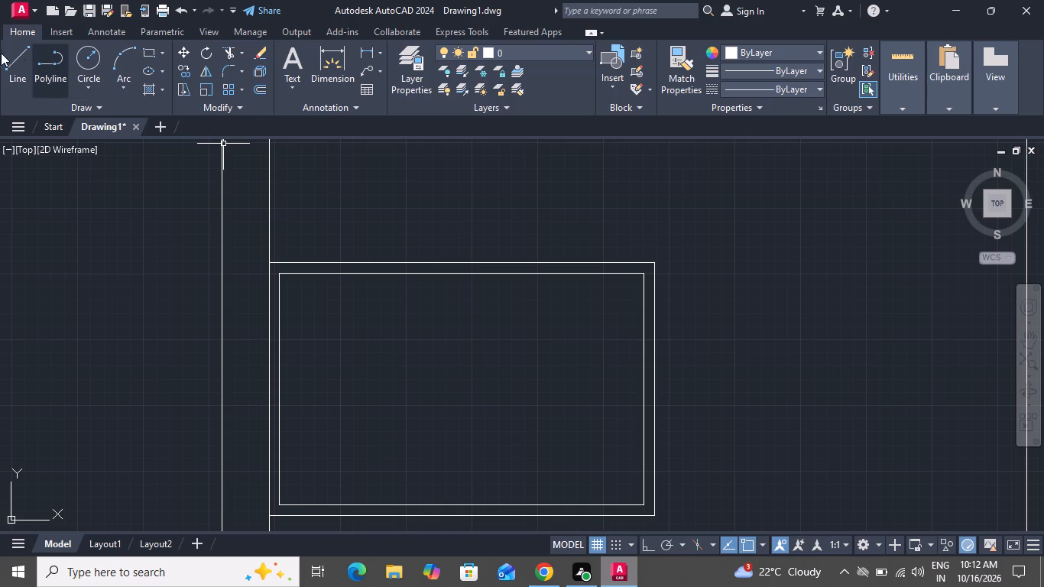
Draw a straight vertical line, with Ortho on, across the bed near its wall end, from the outer upper edge to the outer lower edge.
click(10, 56)
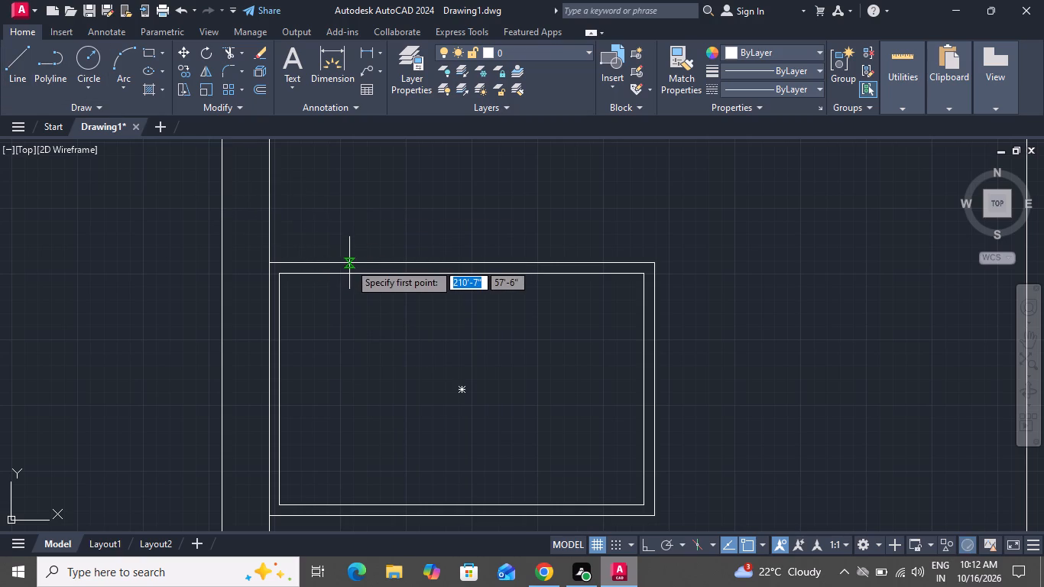
click(347, 262)
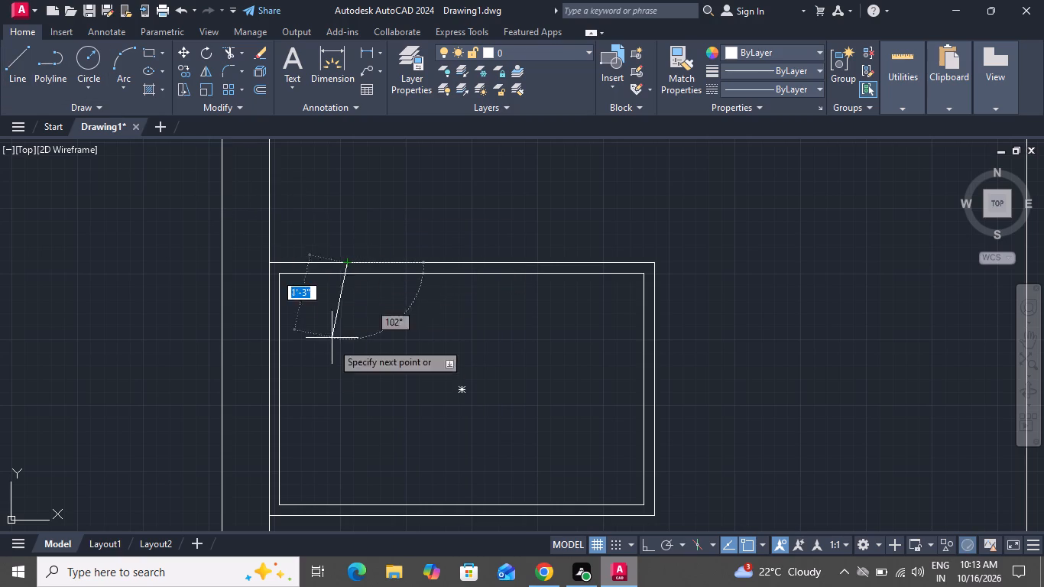
click(639, 550)
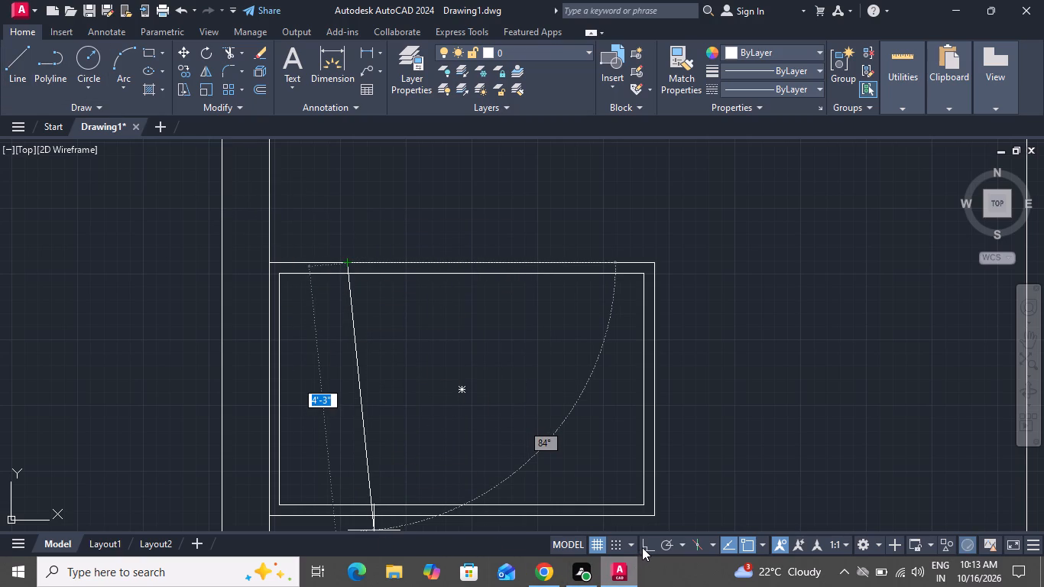
click(642, 547)
scroll(347, 501, down, 1)
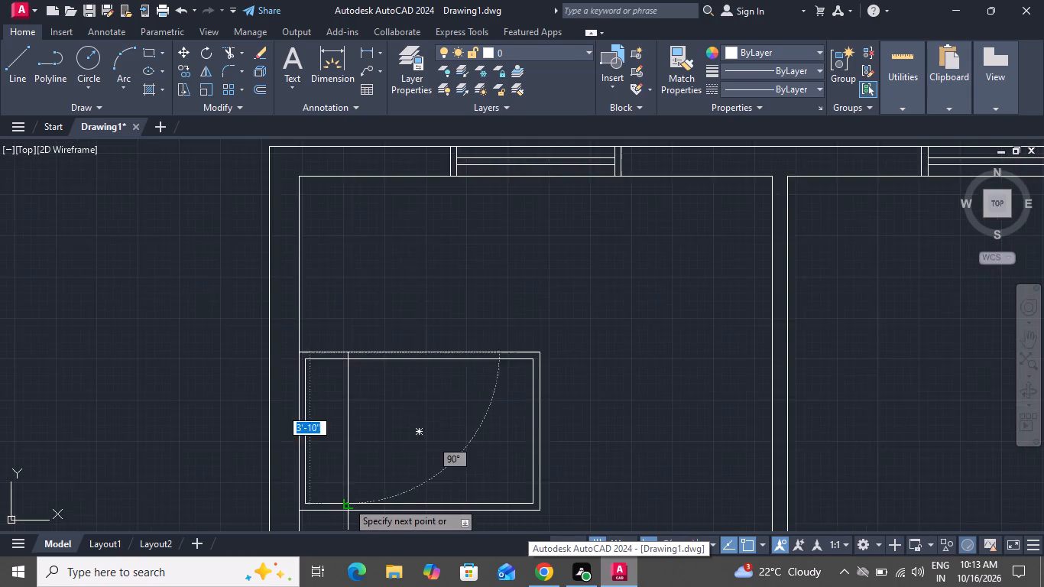
scroll(345, 502, up, 2)
click(345, 520)
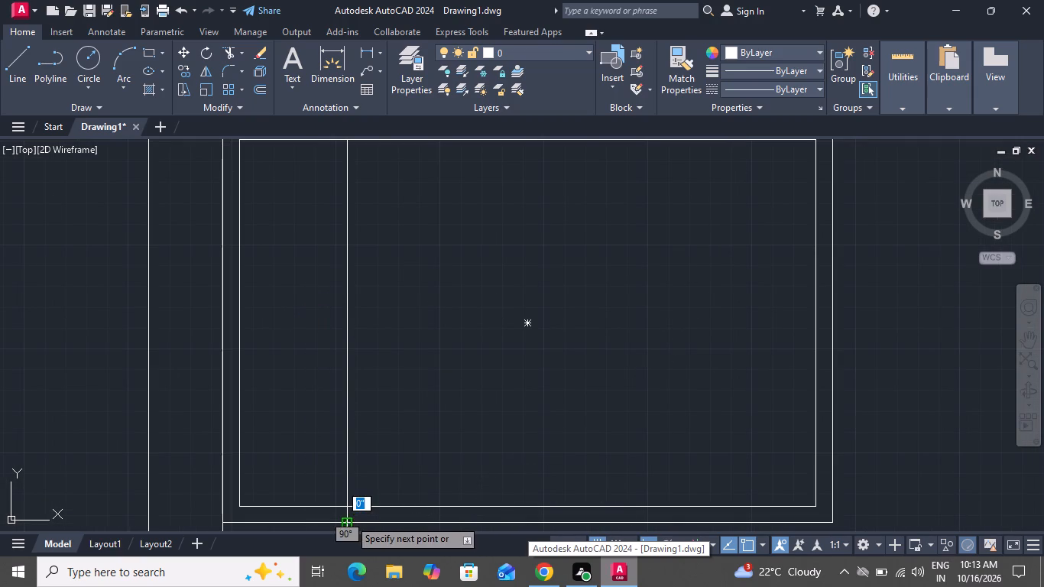
right_click(354, 517)
click(409, 358)
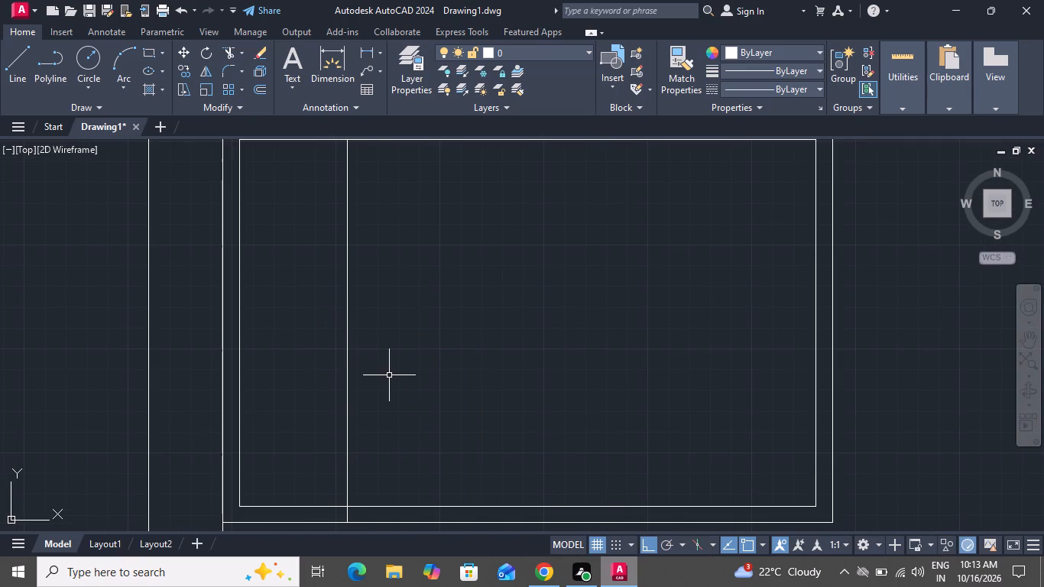
Draw a pillow rectangle about 7" by 1'-2" in the upper part of the bed's head strip, beside the wall.
scroll(388, 377, up, 1)
click(148, 49)
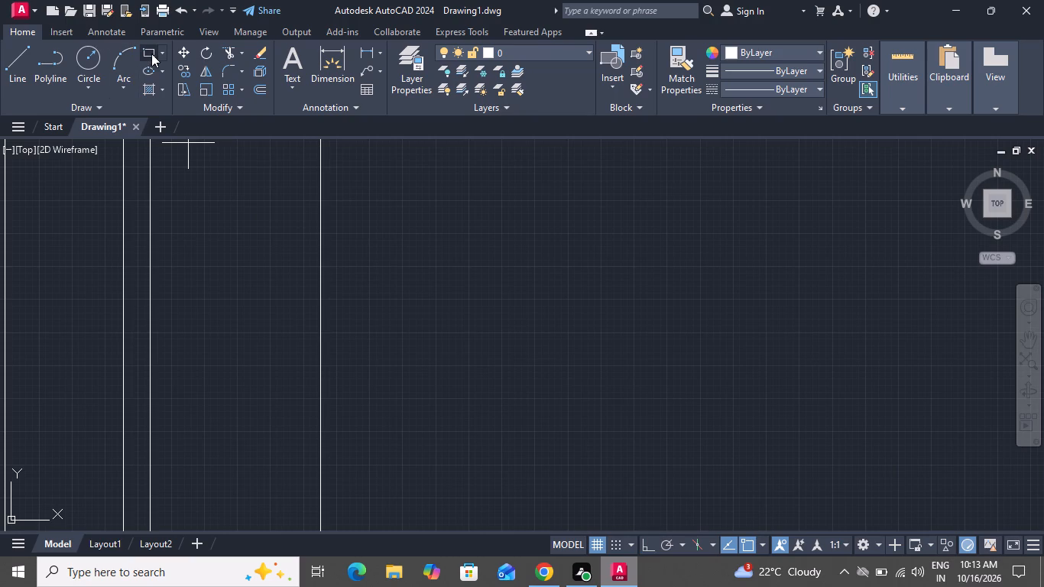
scroll(345, 242, down, 1)
scroll(345, 242, up, 1)
scroll(354, 261, down, 1)
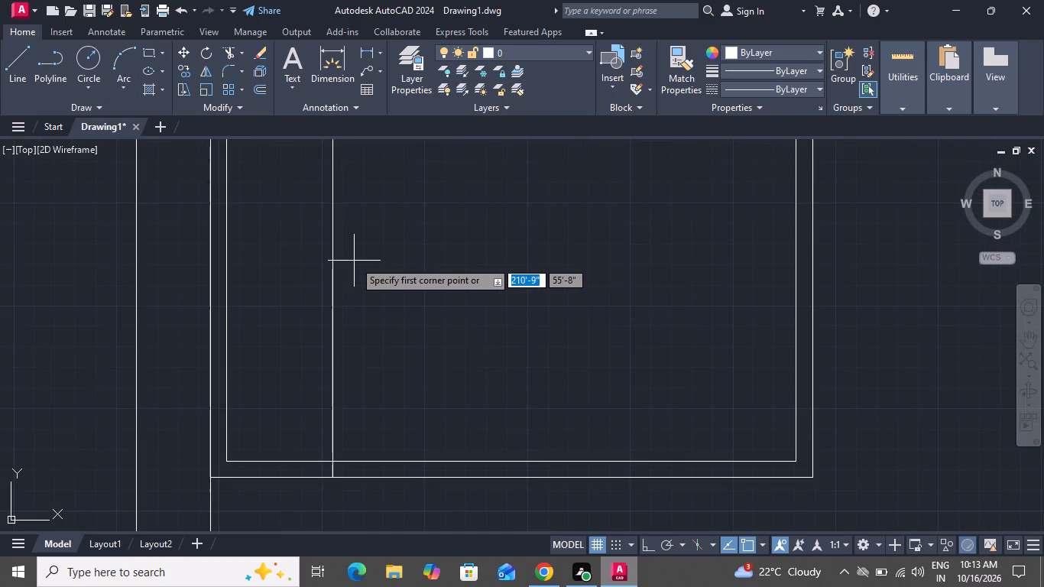
scroll(354, 261, up, 1)
scroll(355, 263, down, 2)
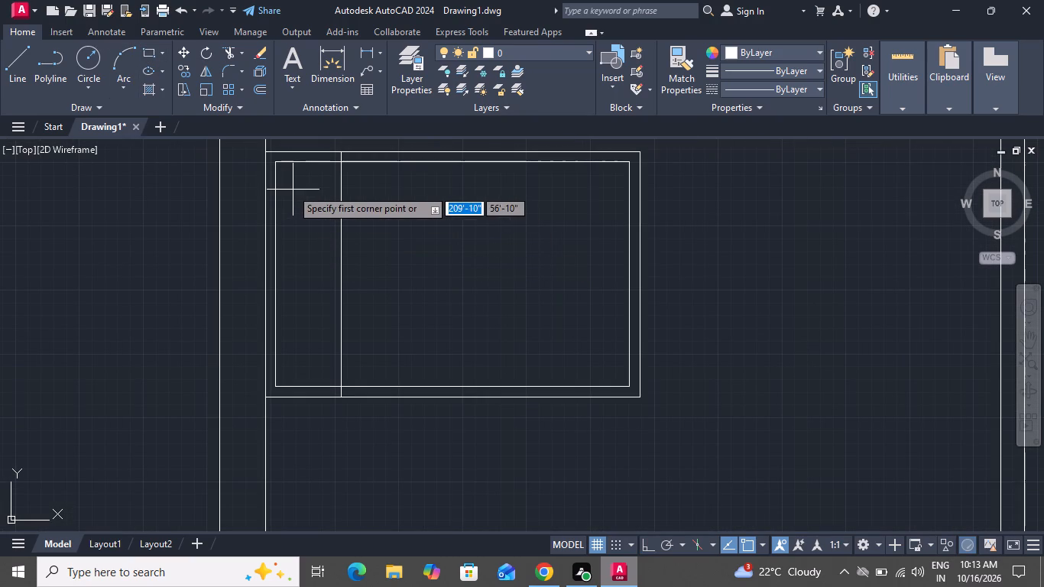
click(291, 184)
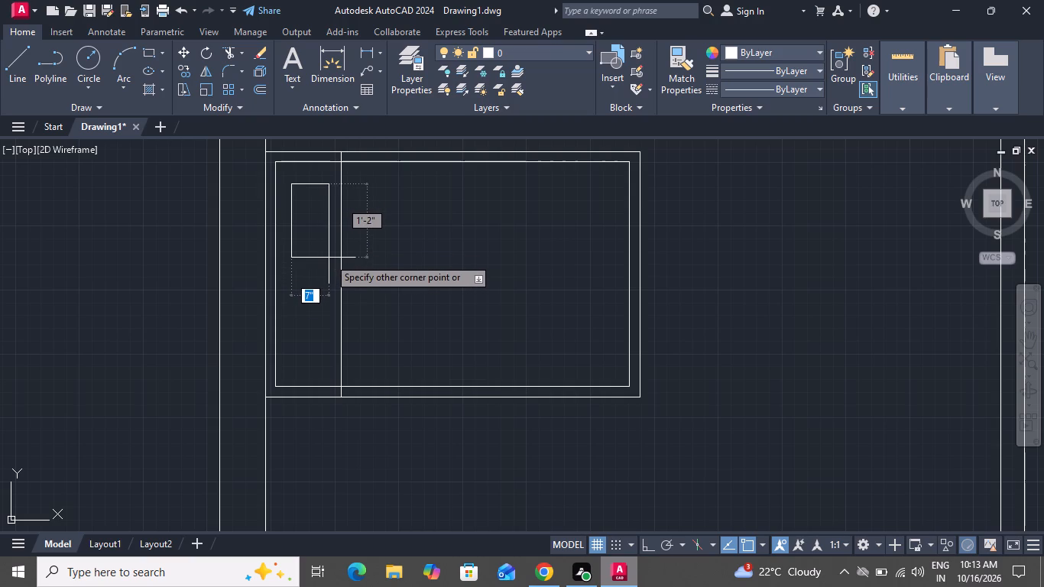
click(329, 254)
Copy the pillow rectangle straight down by about 1'-9" within the bed's head strip.
click(329, 254)
click(326, 251)
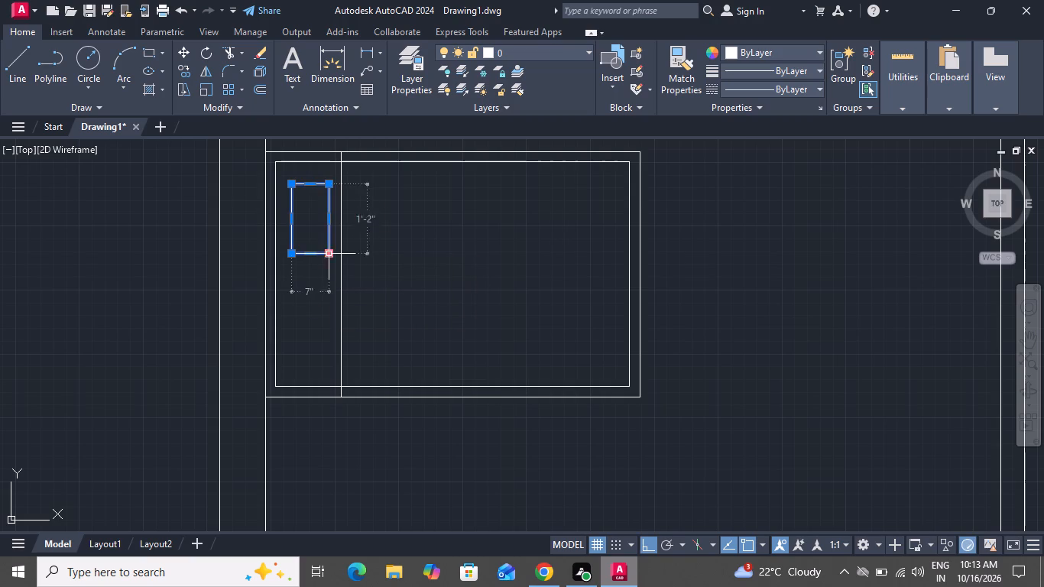
click(181, 69)
click(293, 251)
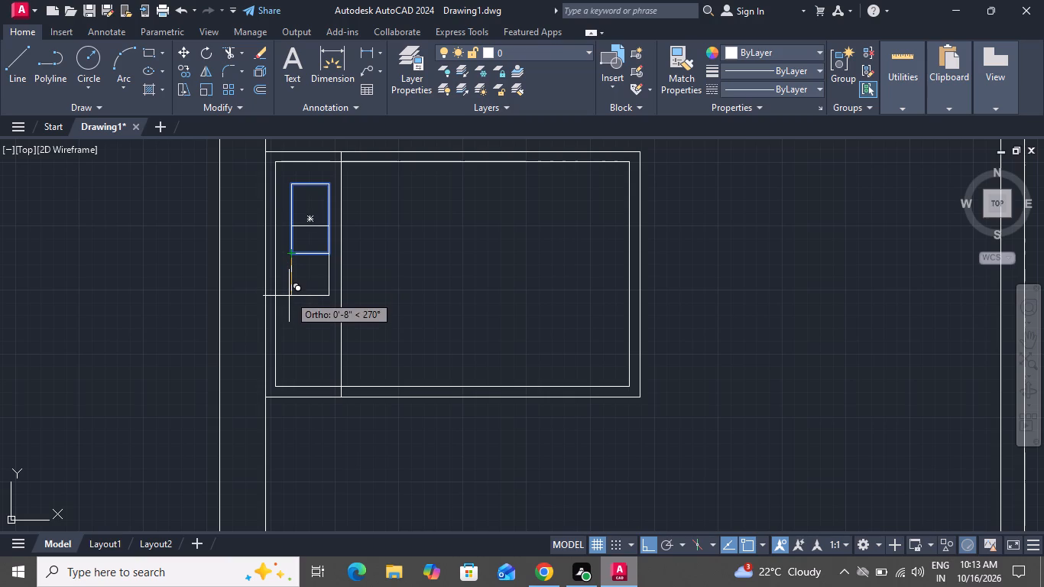
click(287, 360)
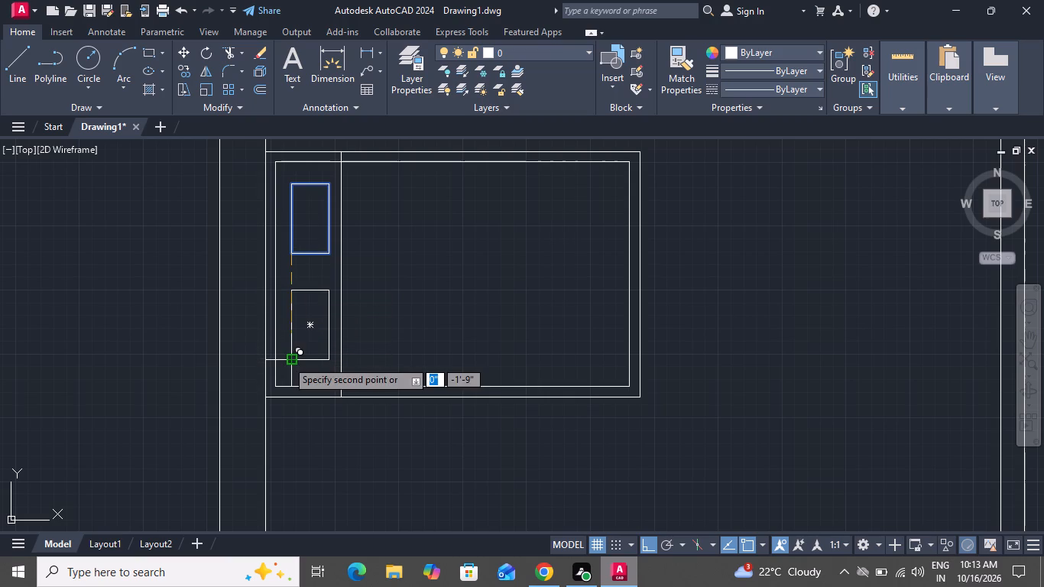
right_click(295, 340)
click(316, 364)
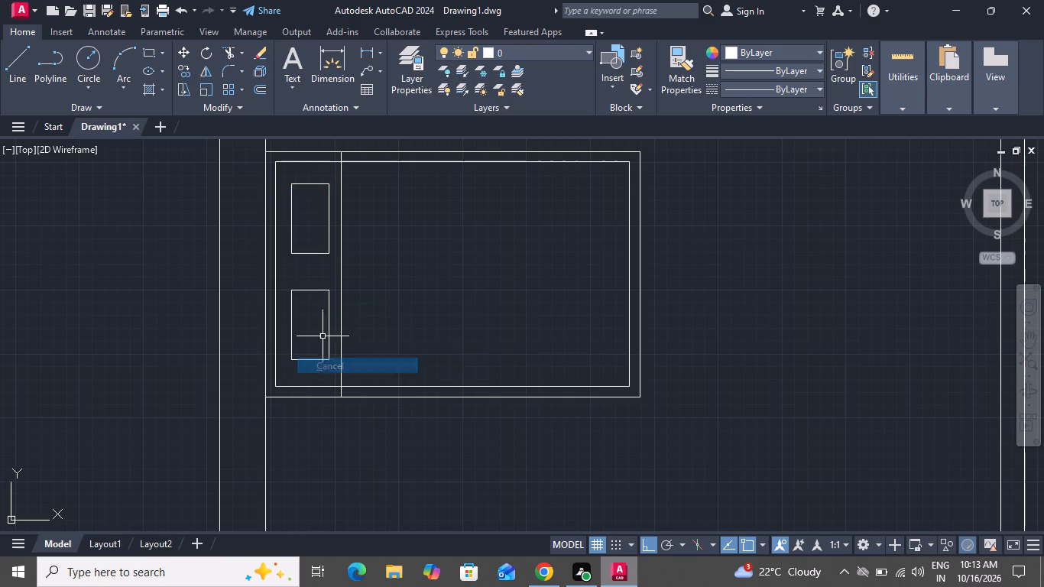
Draw a vertical line about 3'-8" long just outside the bed's foot edge, parallel to it.
scroll(336, 306, down, 1)
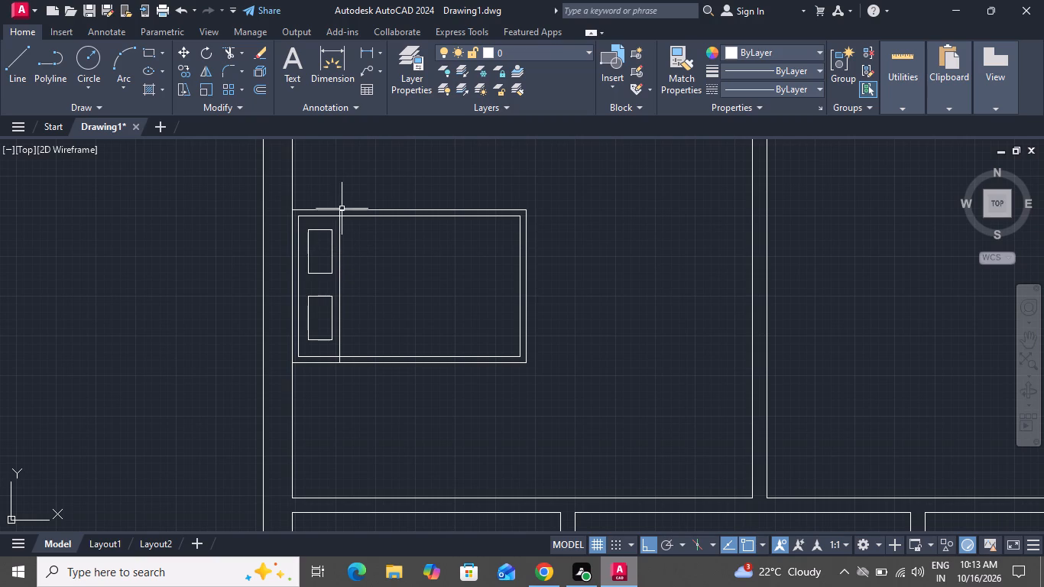
click(4, 55)
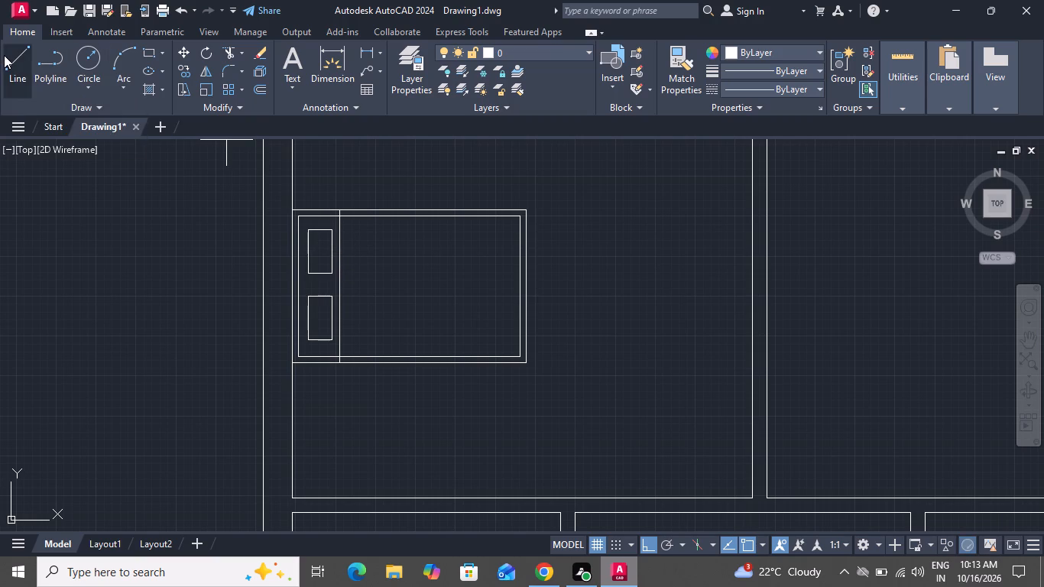
scroll(506, 276, up, 1)
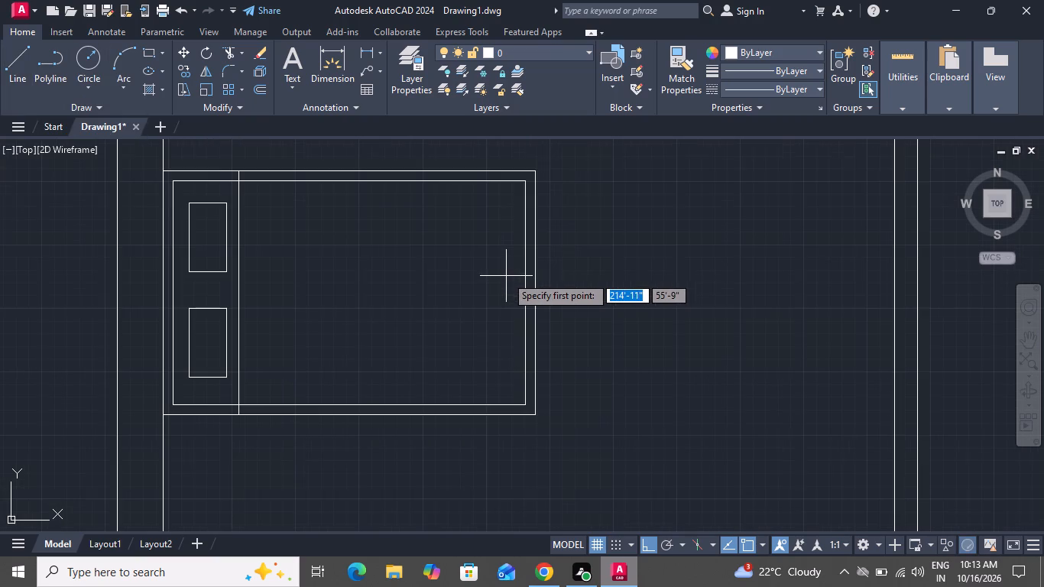
click(550, 180)
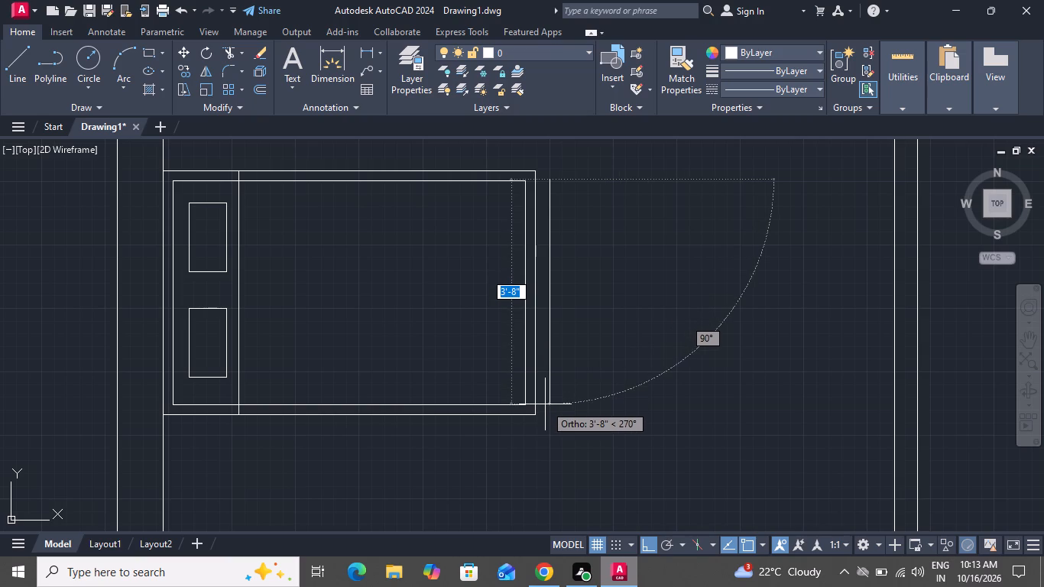
click(545, 404)
right_click(545, 404)
click(586, 265)
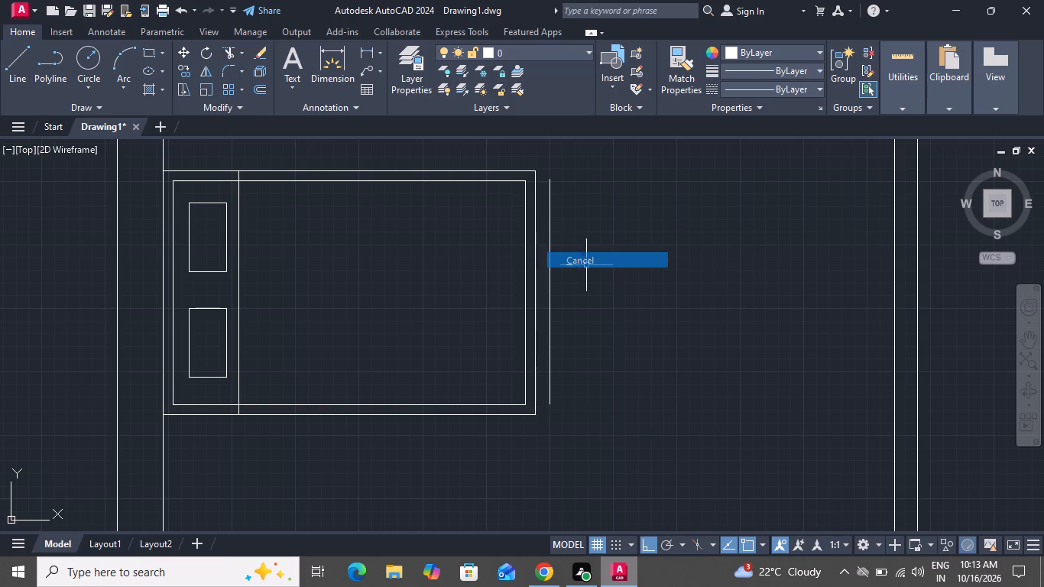
Draw a three-point, nearly full-circle arc from the bed's upper outer foot corner, passing through the top end of the parallel foot line.
scroll(578, 174, up, 1)
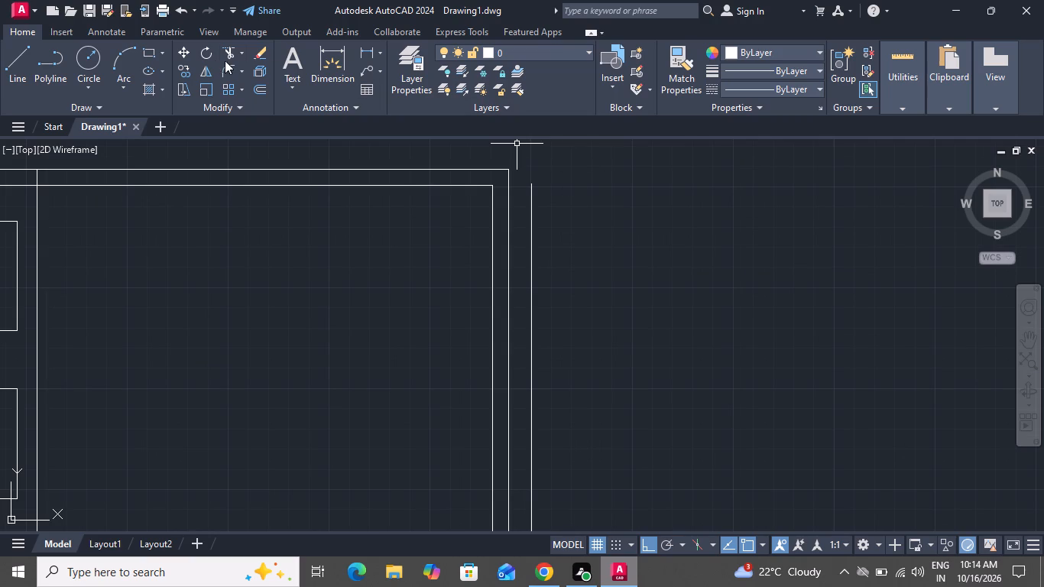
click(122, 51)
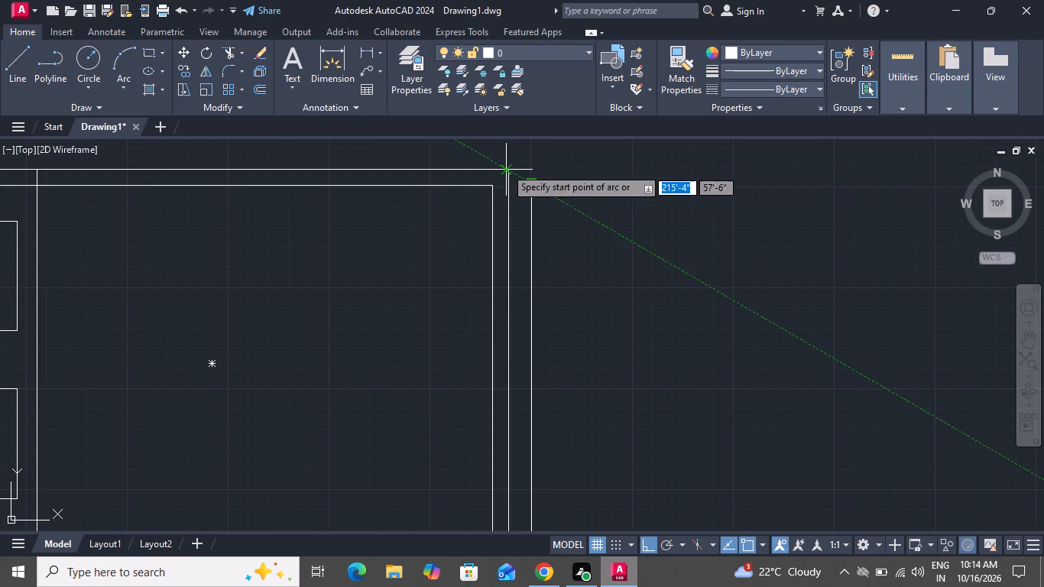
click(505, 167)
click(532, 180)
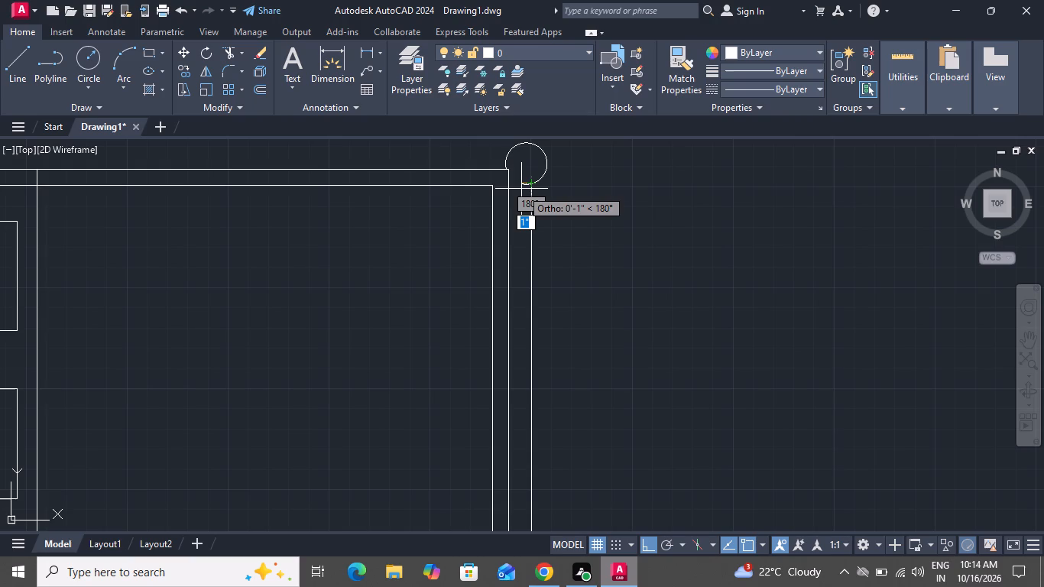
click(521, 189)
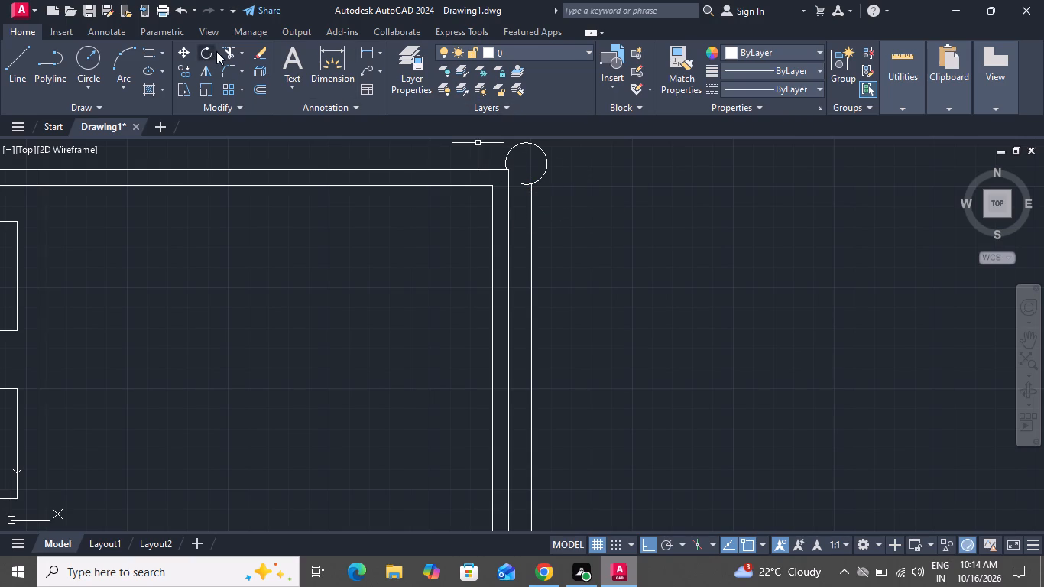
Trim the upper arc's short tail that extends past the foot line into the gap beside the bed.
click(229, 50)
scroll(524, 187, up, 3)
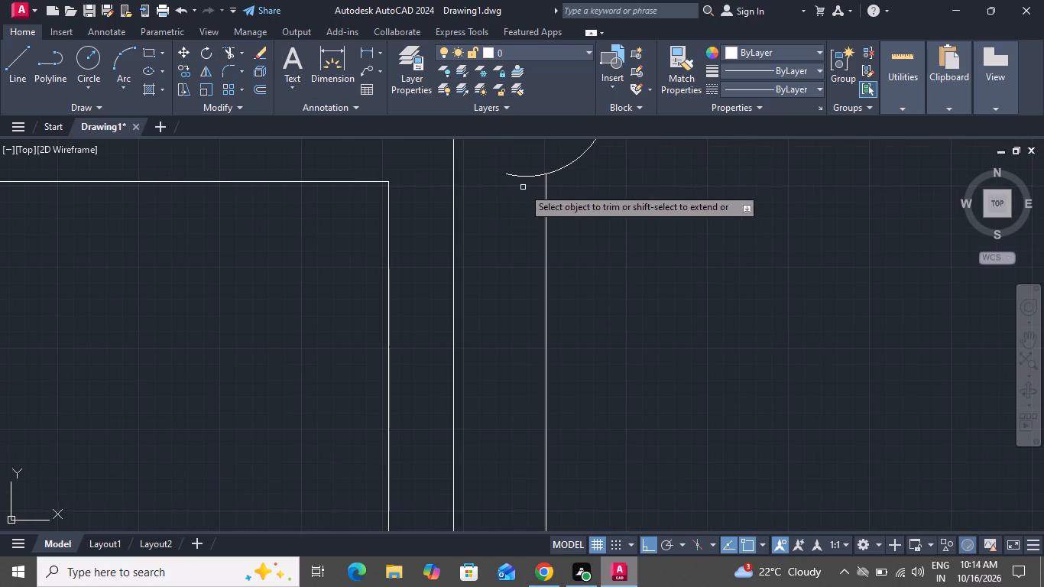
click(523, 187)
click(525, 170)
scroll(549, 253, down, 3)
scroll(526, 225, up, 1)
scroll(526, 225, down, 1)
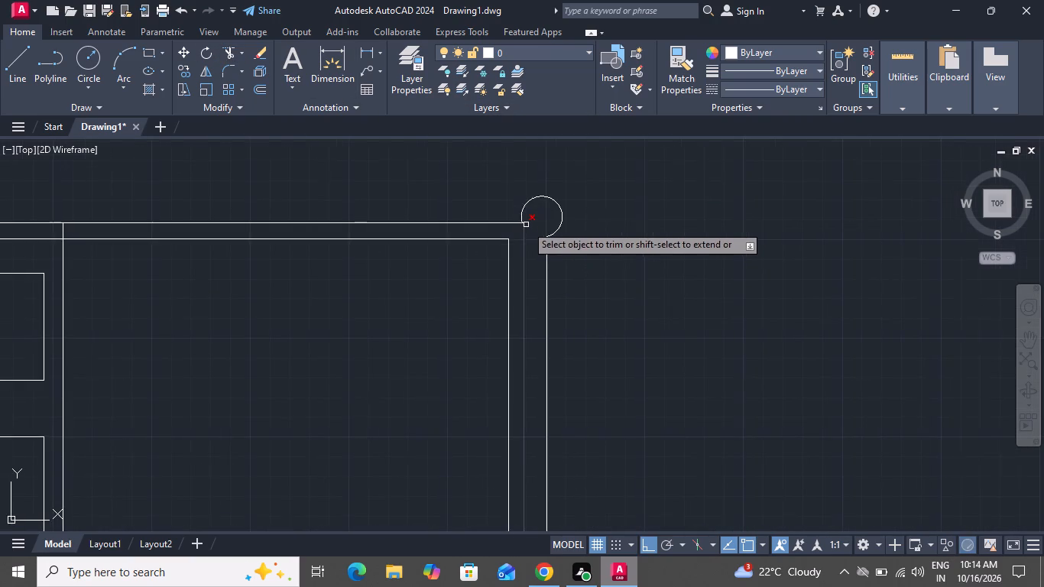
scroll(526, 225, up, 1)
scroll(526, 224, down, 2)
right_click(629, 222)
click(642, 249)
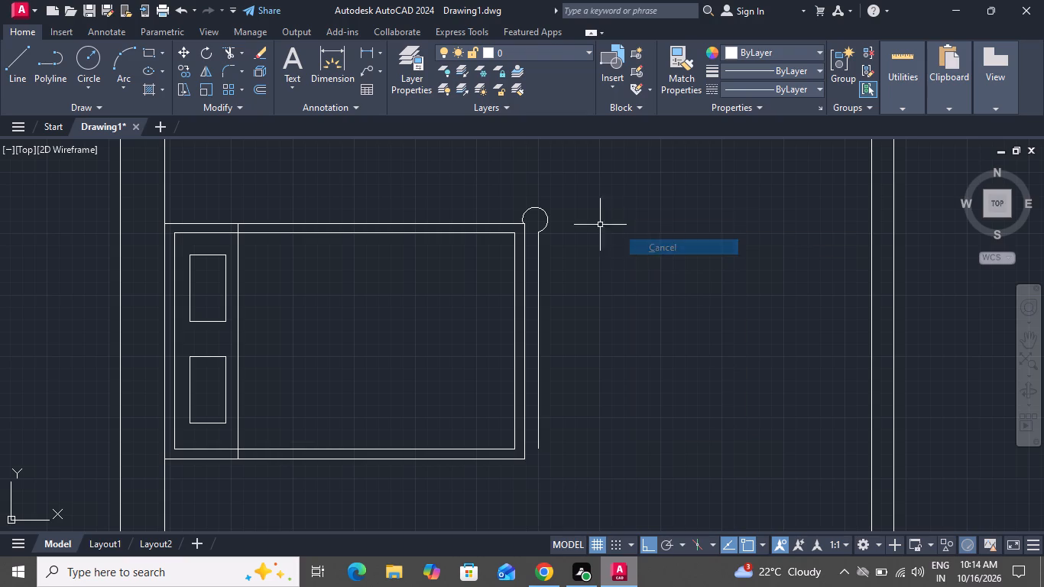
Draw a matching three-point arc from the bed's lower outer foot corner through the bottom end of the foot line.
click(123, 62)
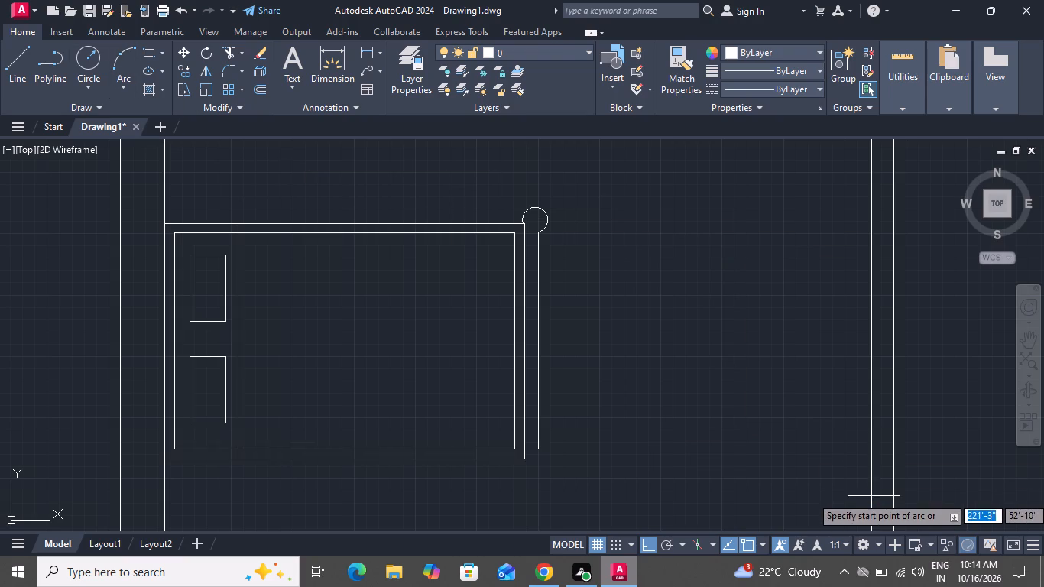
scroll(530, 474, down, 1)
scroll(530, 472, up, 2)
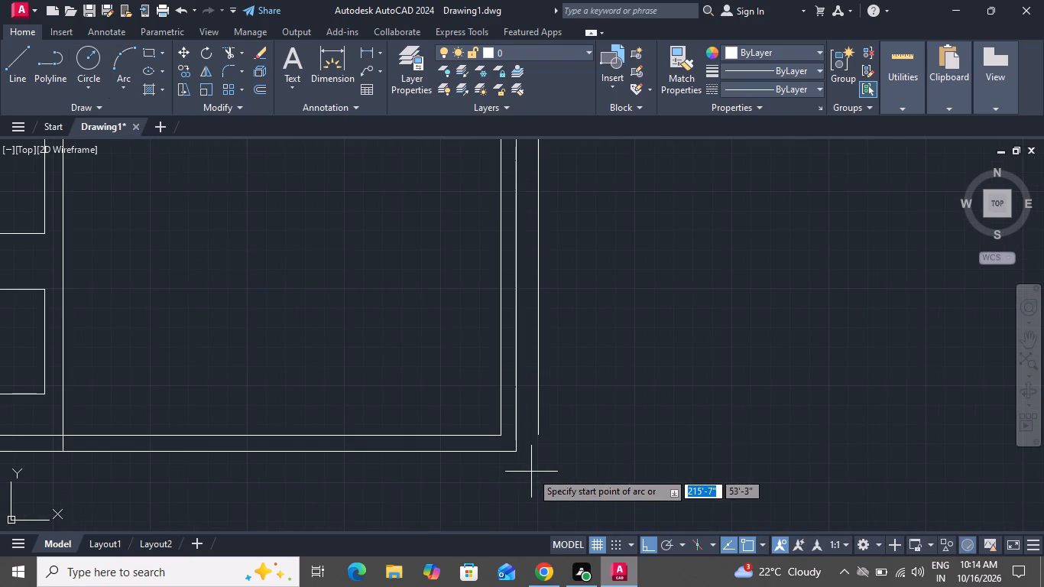
click(514, 454)
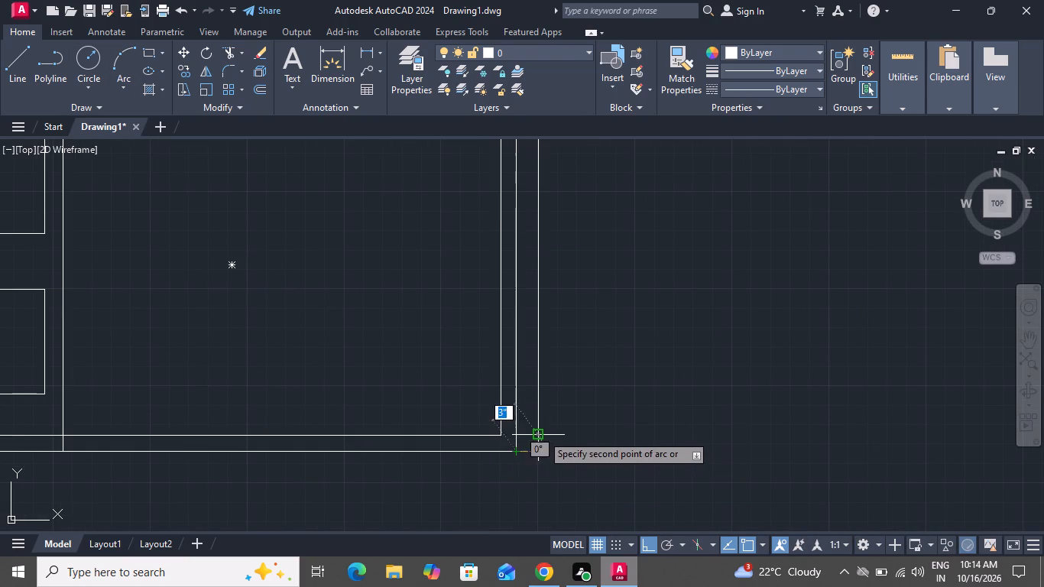
click(543, 433)
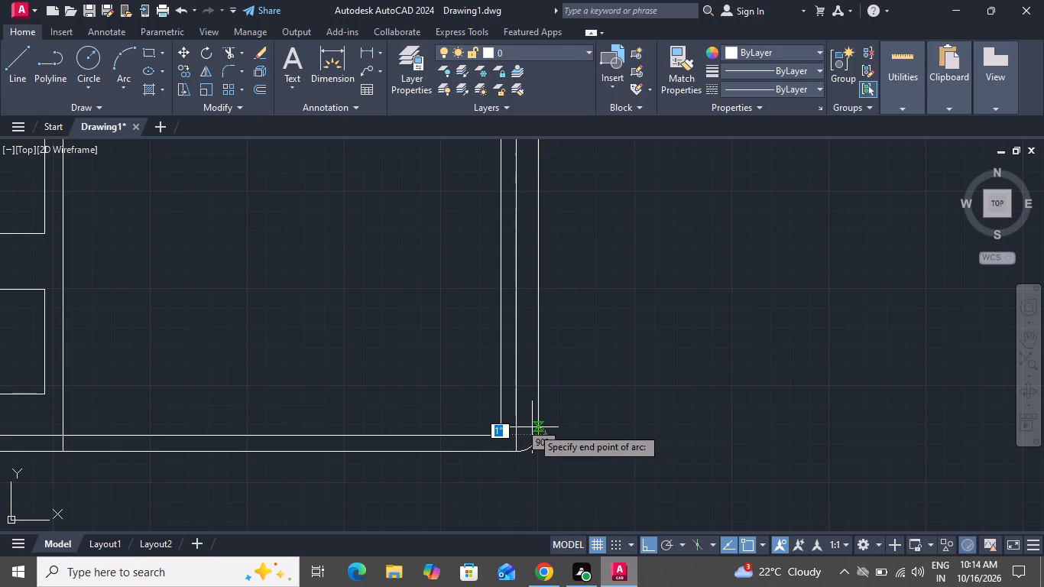
click(527, 446)
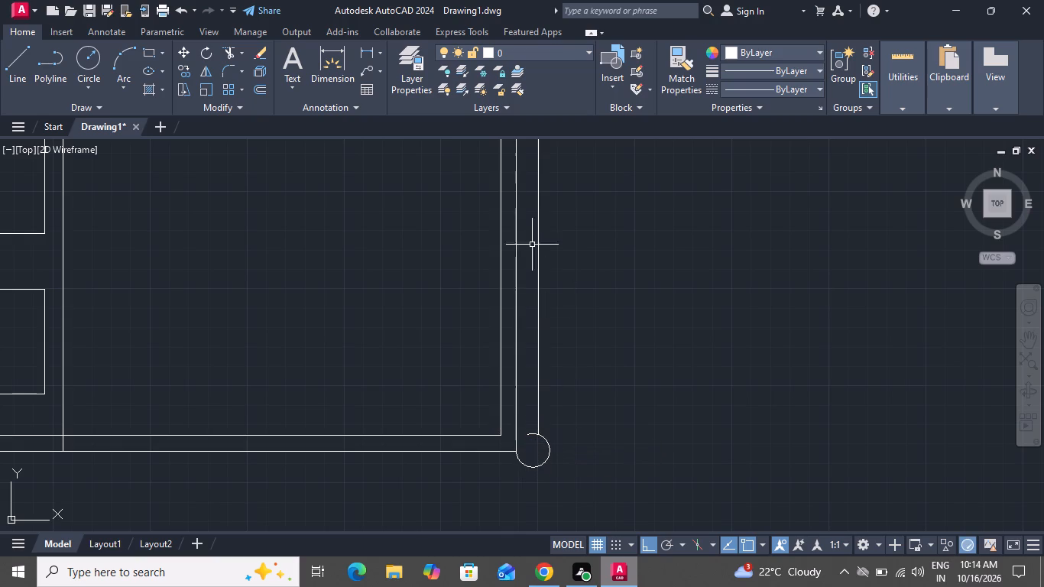
Trim the lower arc's short tail that extends past the foot line into the gap beside the bed.
click(223, 52)
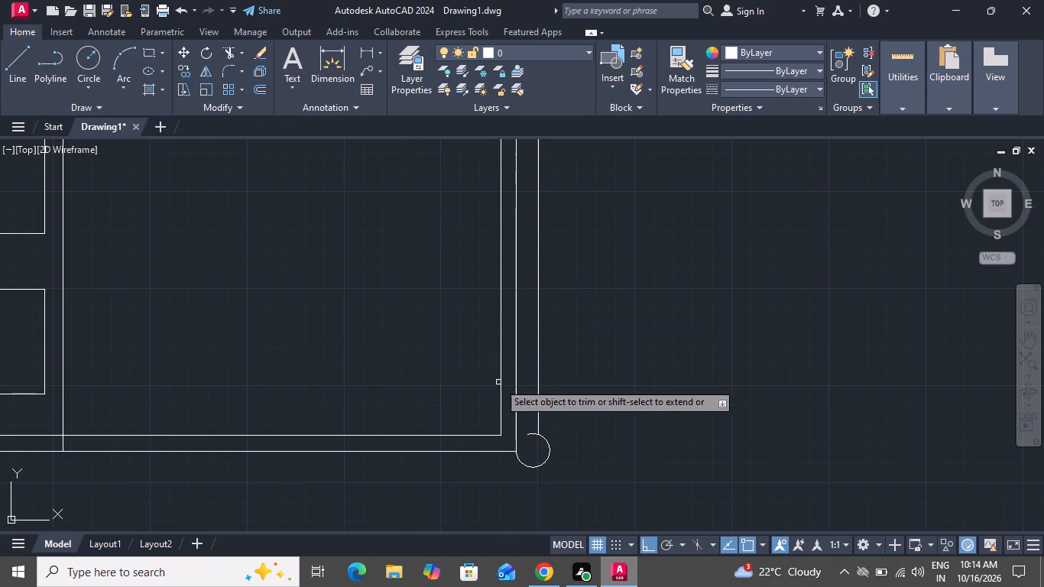
click(528, 432)
click(528, 449)
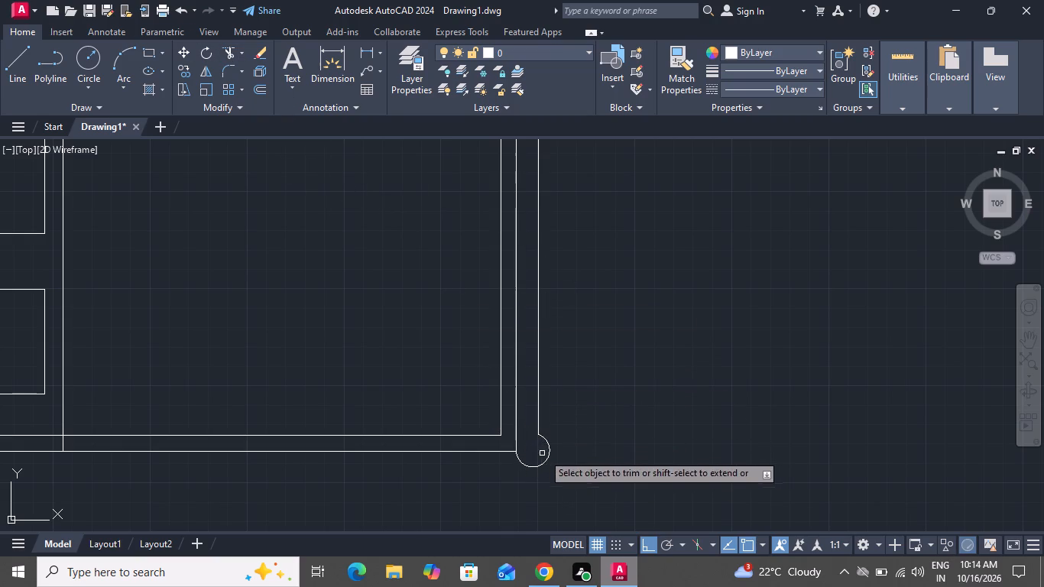
scroll(619, 367, down, 1)
right_click(631, 365)
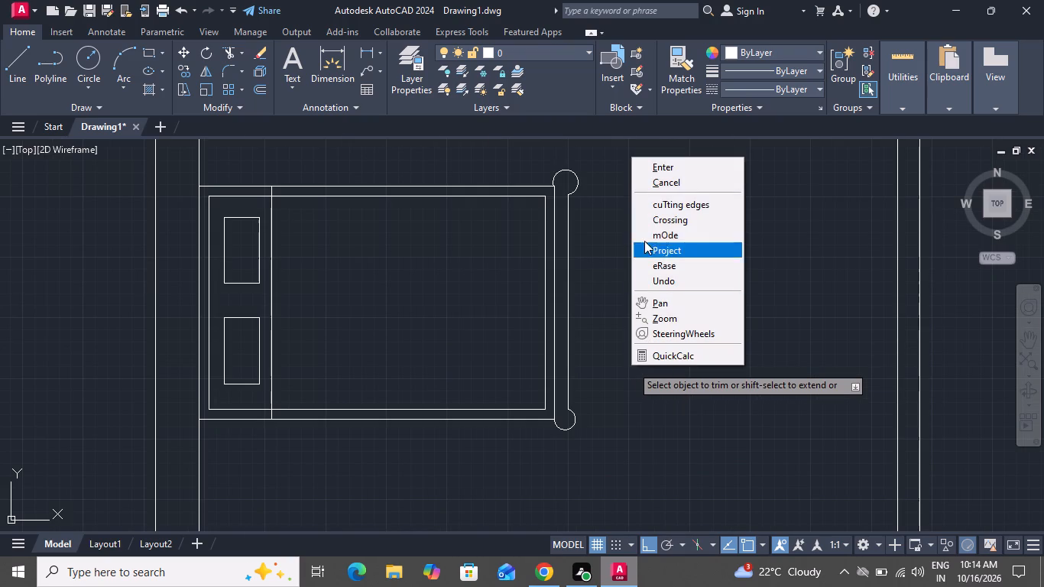
click(652, 183)
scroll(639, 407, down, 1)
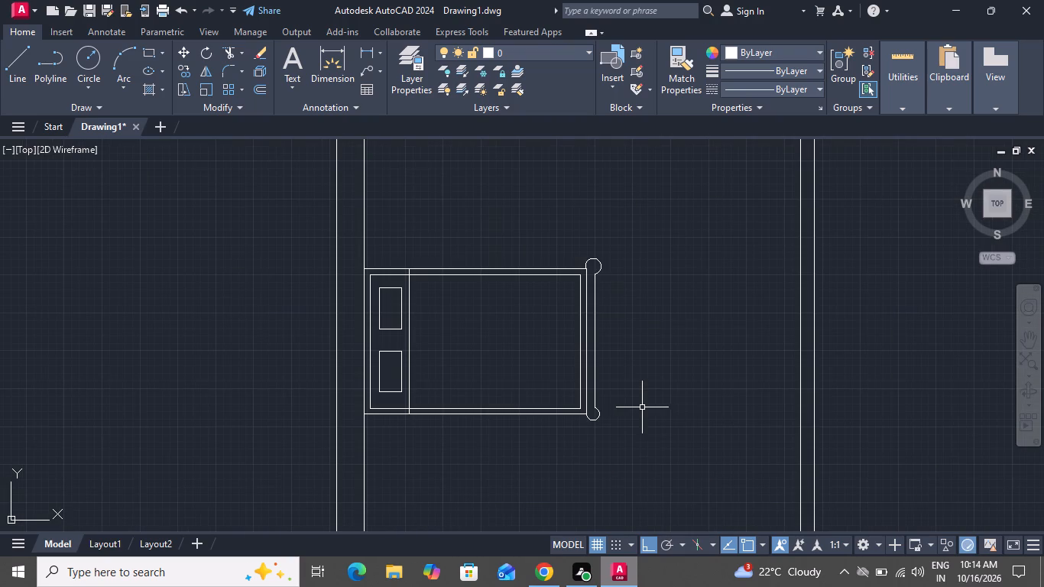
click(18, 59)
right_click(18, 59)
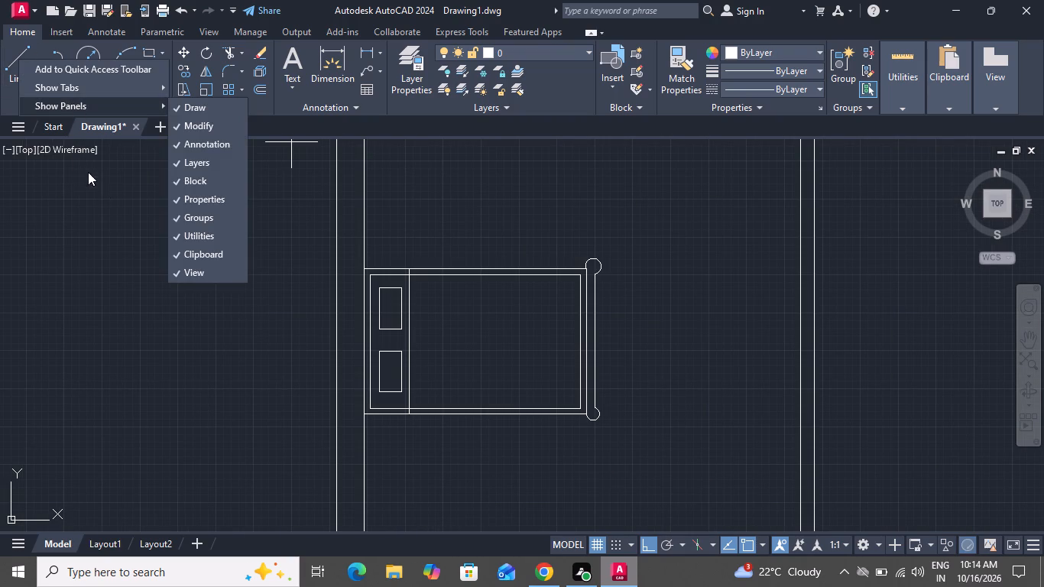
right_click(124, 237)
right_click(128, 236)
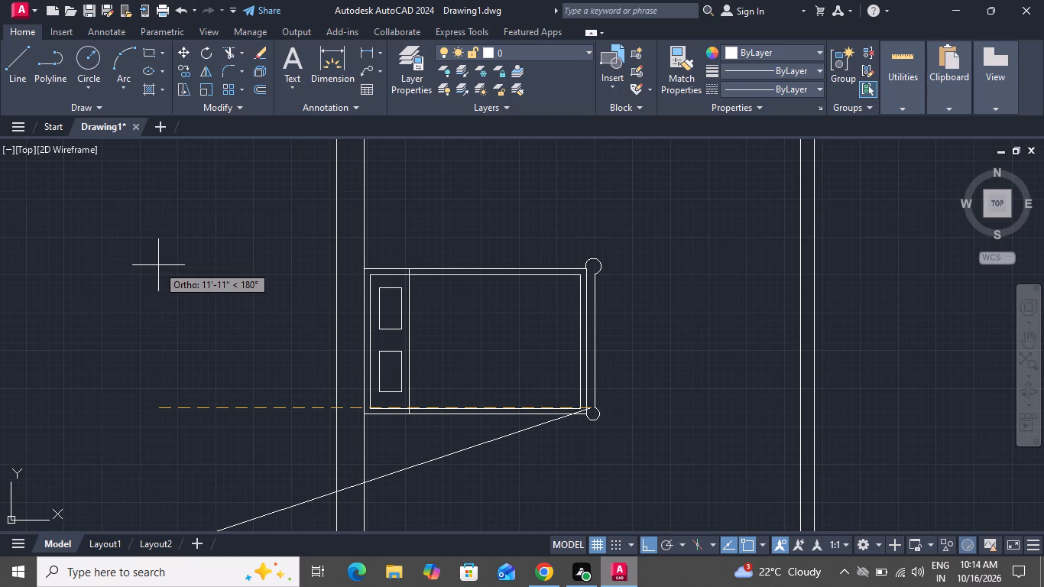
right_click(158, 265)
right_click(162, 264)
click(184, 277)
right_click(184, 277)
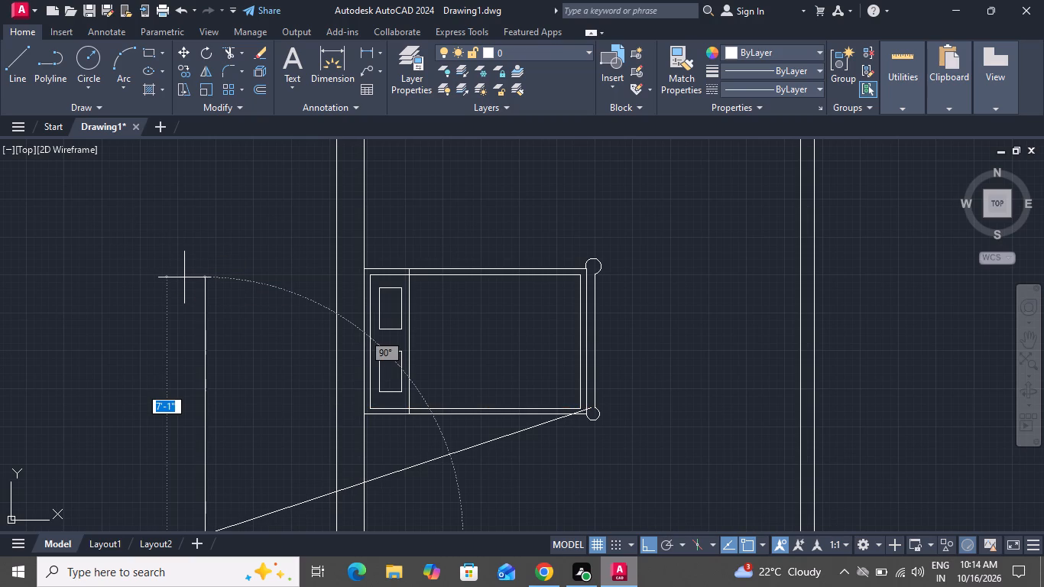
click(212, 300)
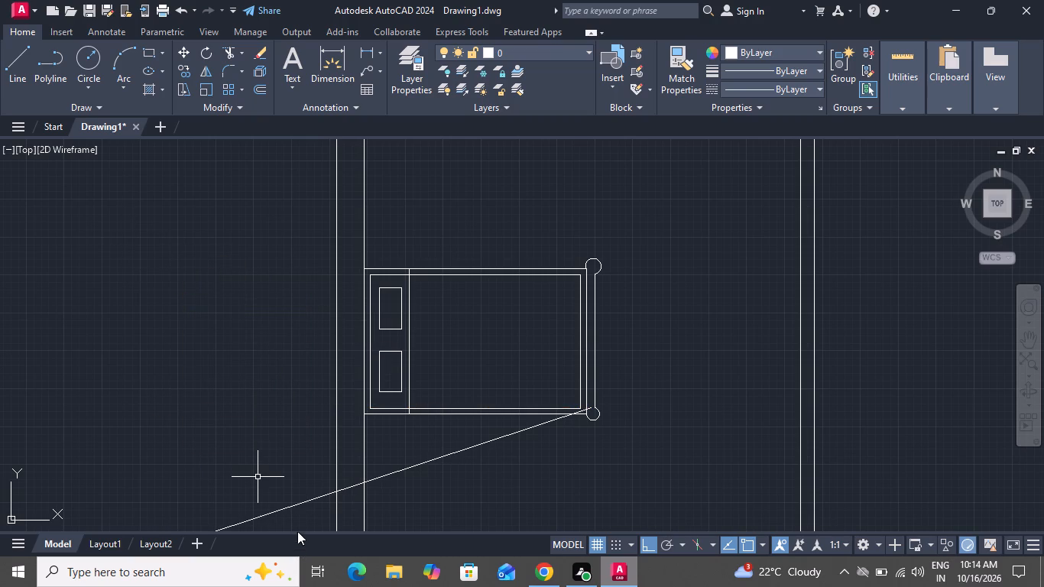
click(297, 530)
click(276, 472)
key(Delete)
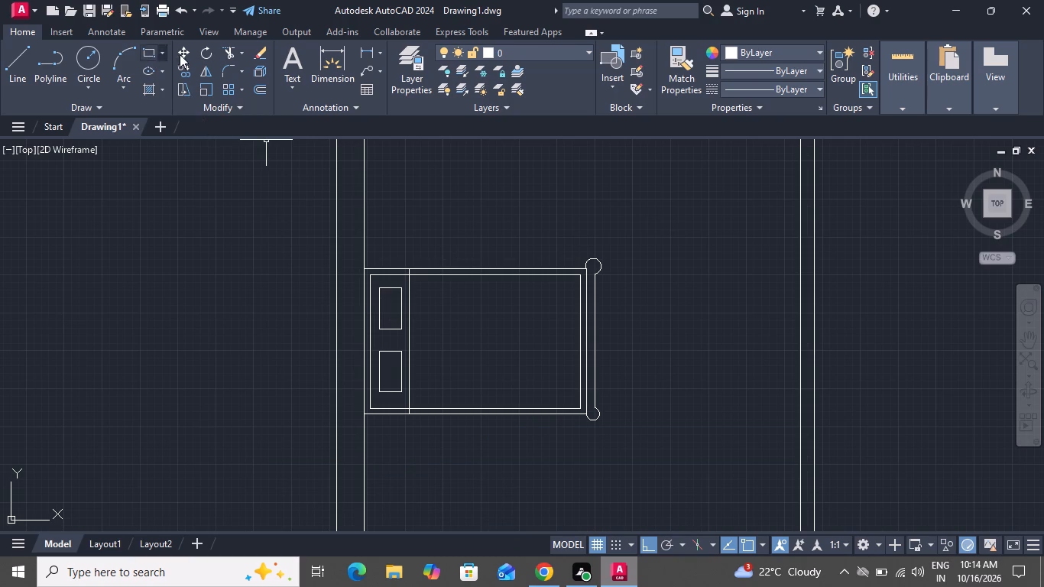
Draw a bedside-table rectangle just above the head end of the bed, slightly off the wall and a little wider than tall.
click(141, 49)
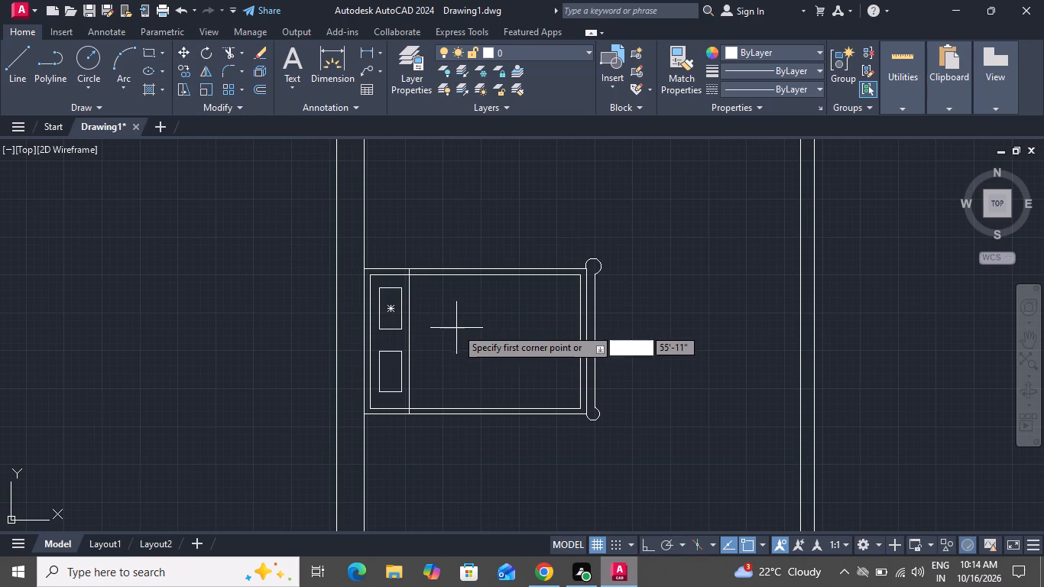
scroll(392, 216, up, 2)
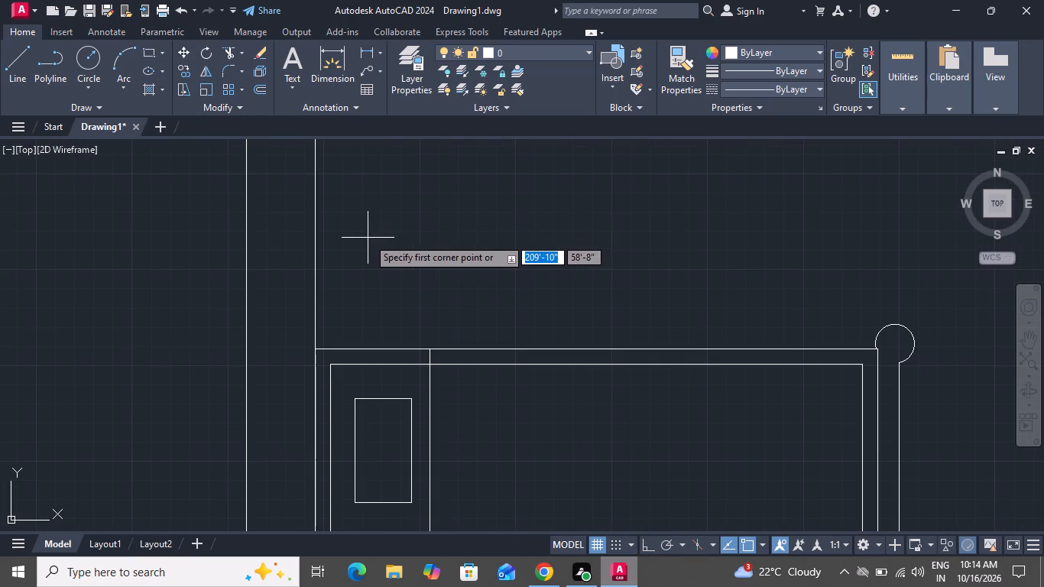
click(332, 238)
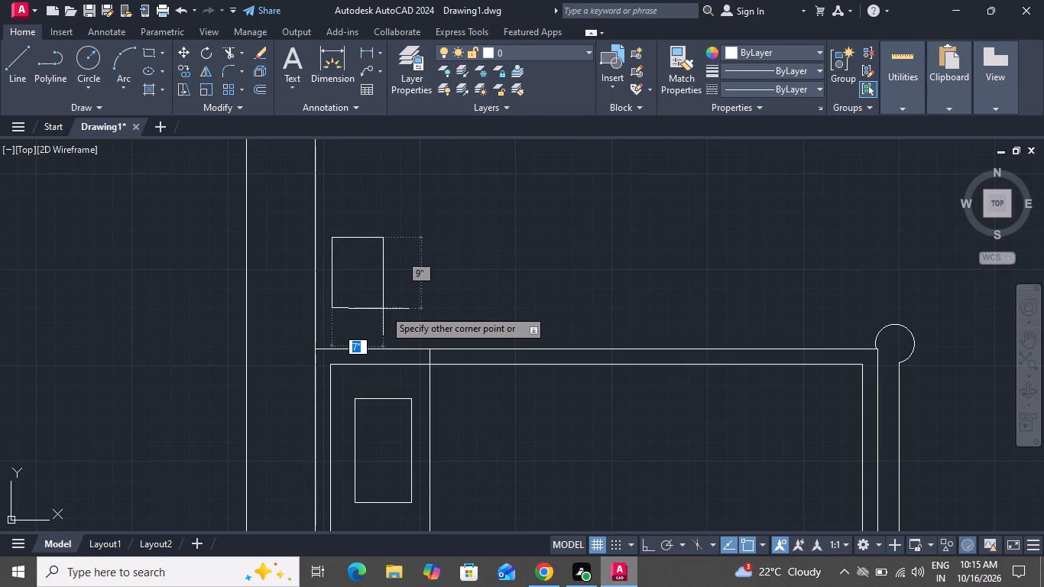
click(412, 312)
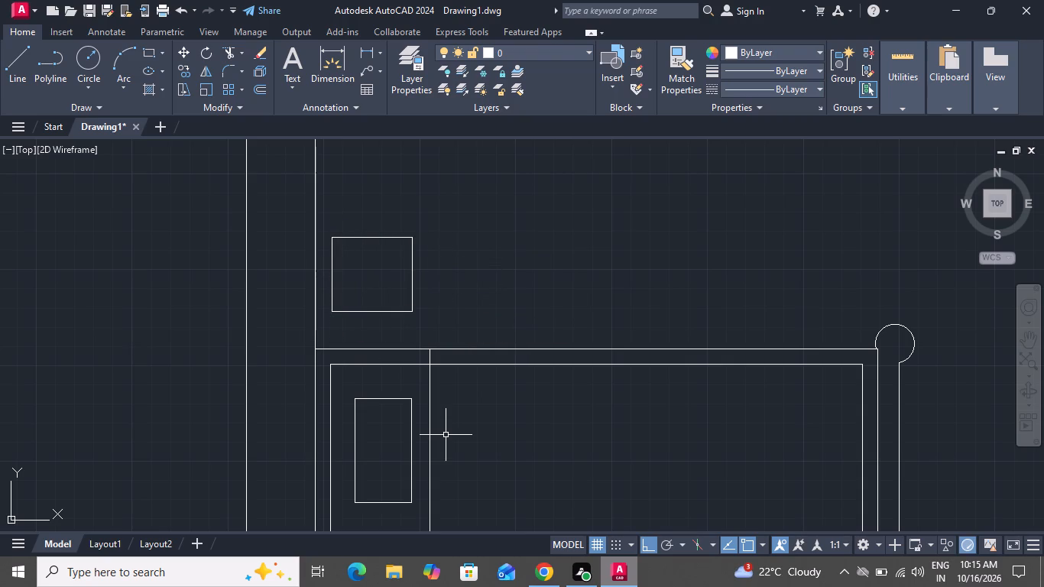
Offset the bedside-table rectangle inward by 1".
key(o)
key(space)
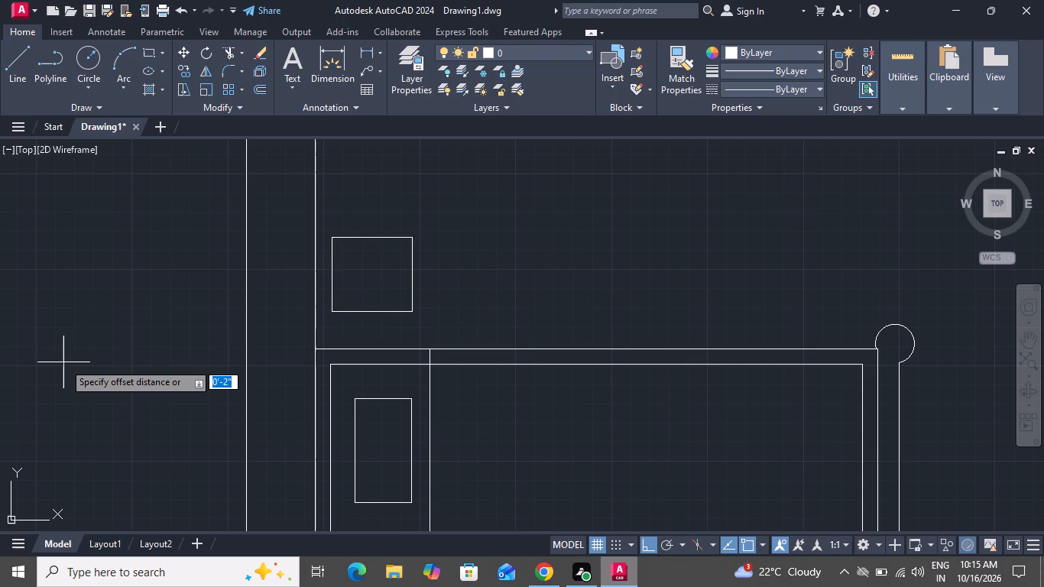
key(1)
key(shift+quotedbl)
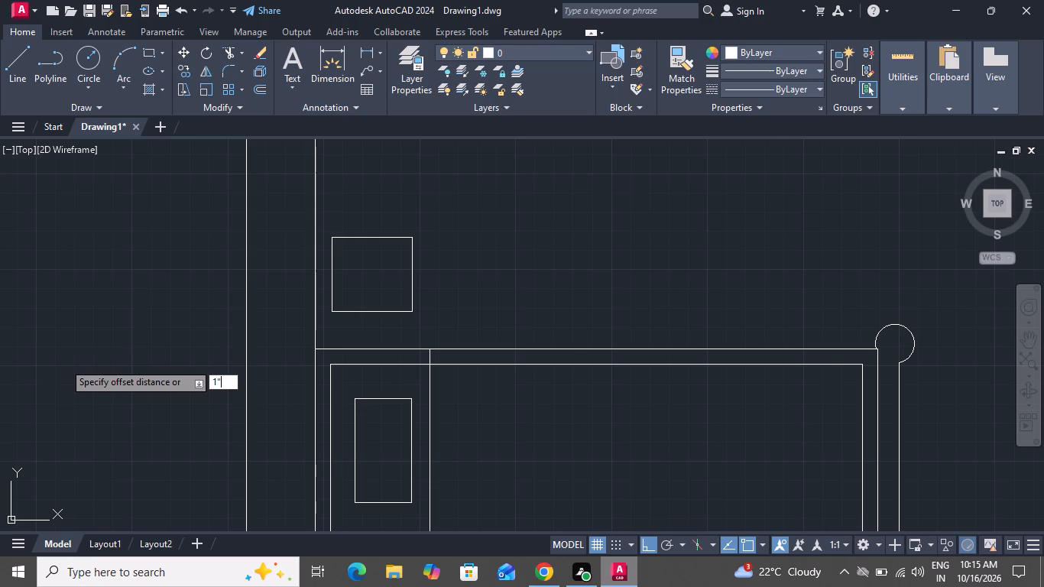
key(Return)
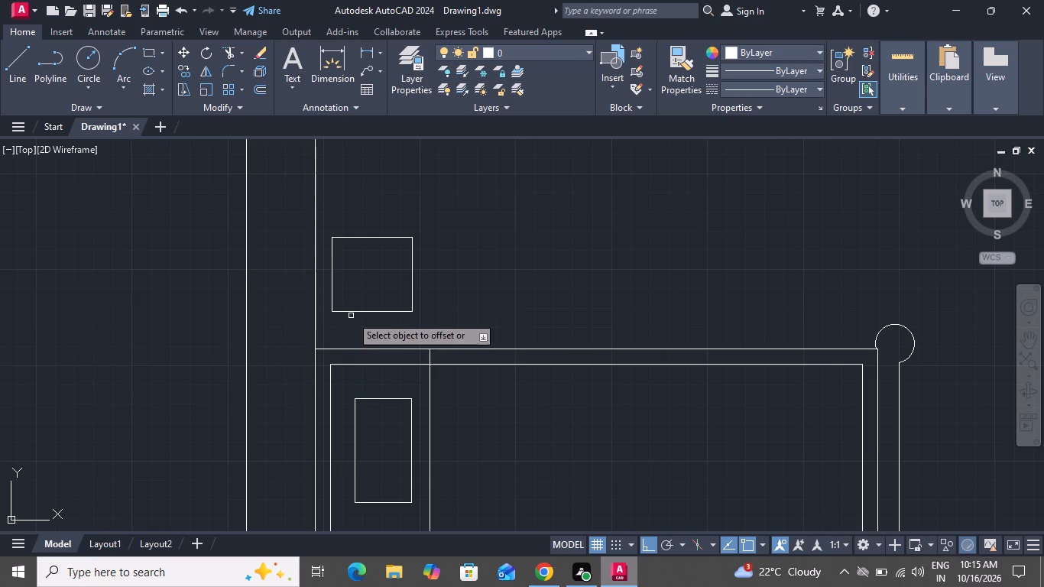
click(352, 313)
click(353, 274)
right_click(353, 272)
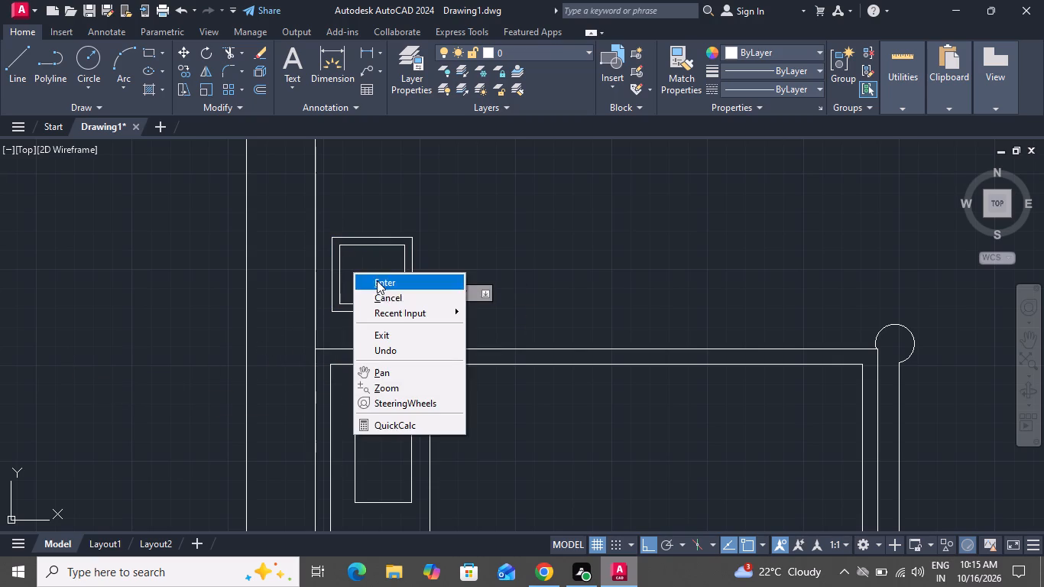
click(389, 304)
Draw a lamp at the bedside table's center as a circle about 2" in radius with a tiny concentric circle inside.
click(94, 60)
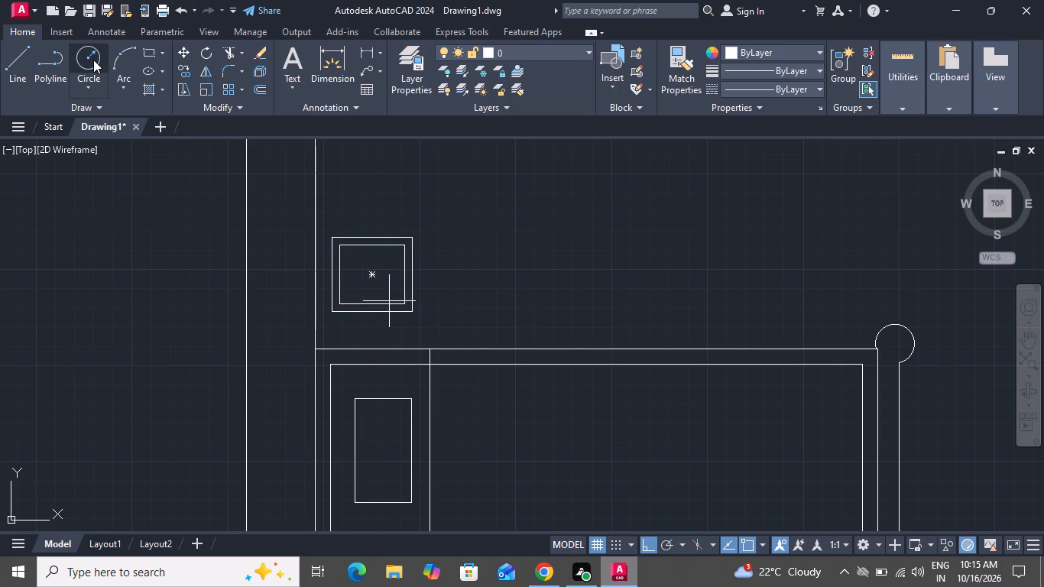
scroll(362, 273, up, 1)
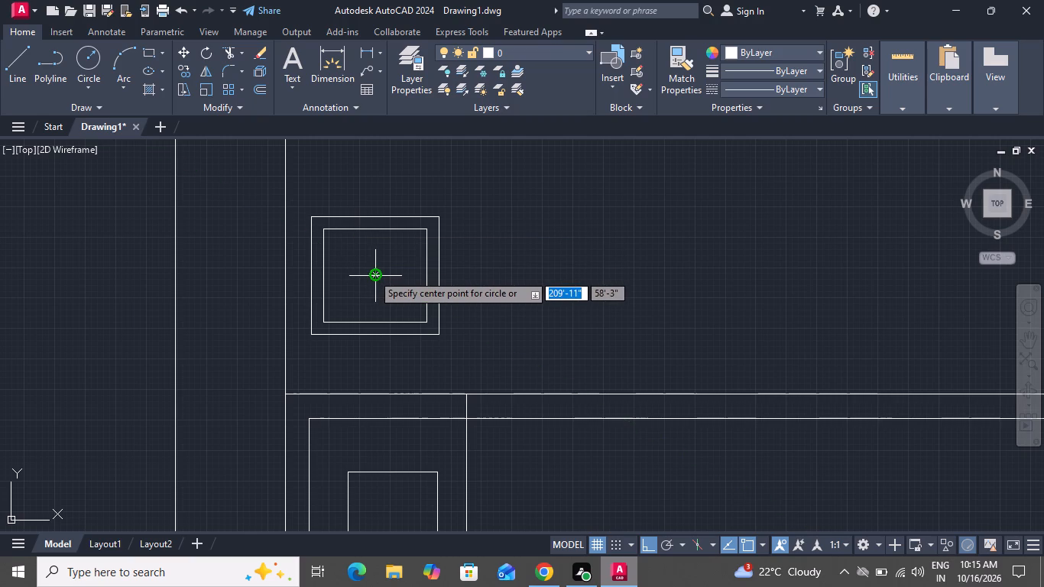
click(372, 274)
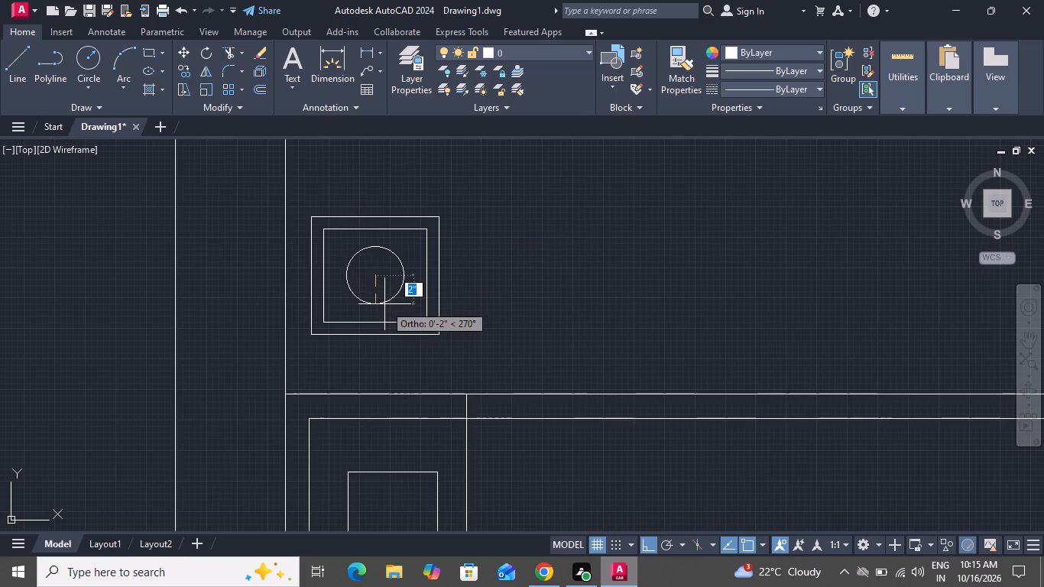
click(384, 304)
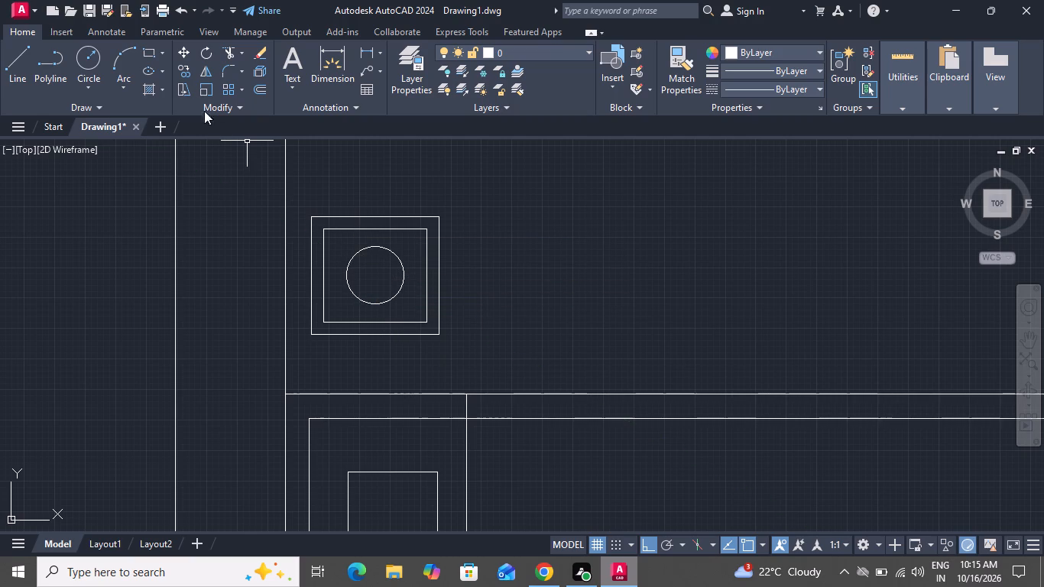
click(83, 53)
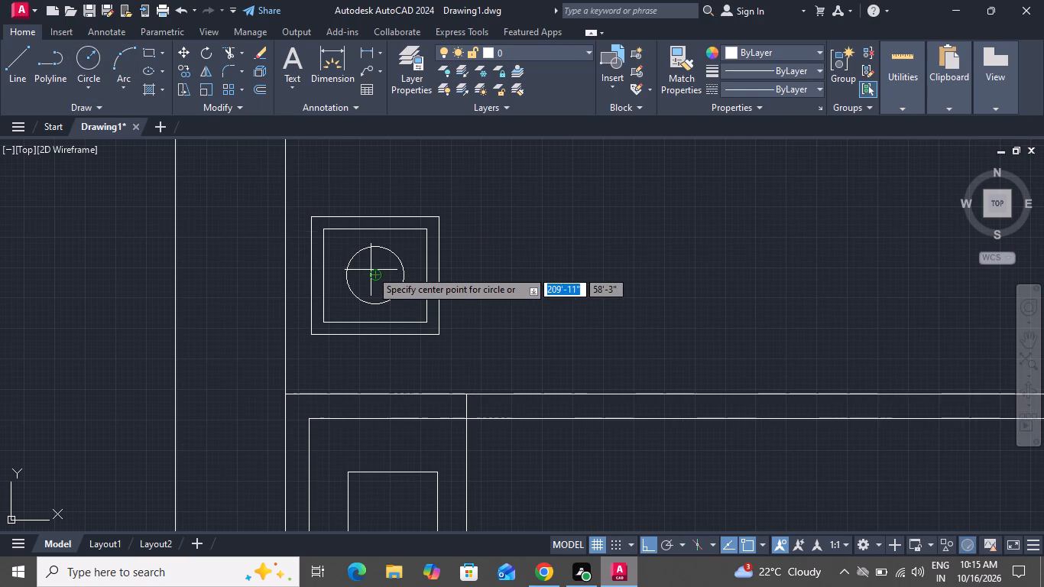
click(373, 275)
click(373, 279)
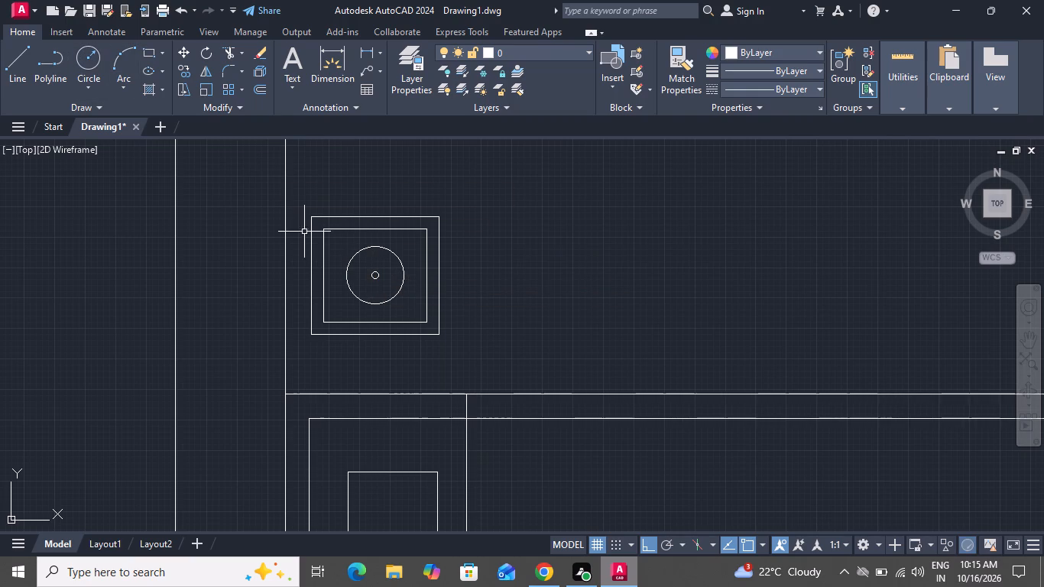
Draw the lamp's upper and right cross lines, each running from the tiny inner circle to the outer circle.
click(21, 66)
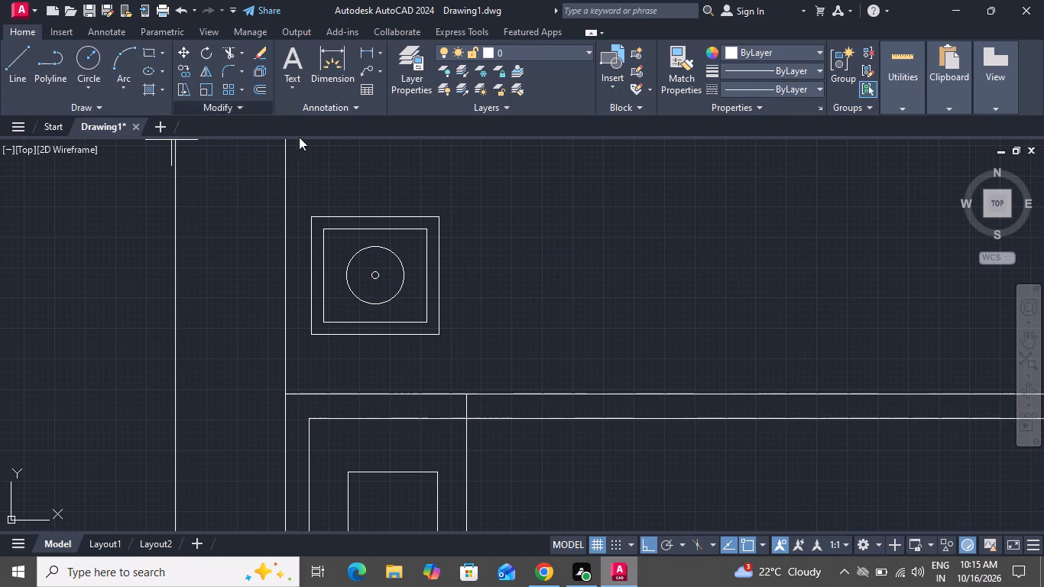
scroll(365, 227, up, 1)
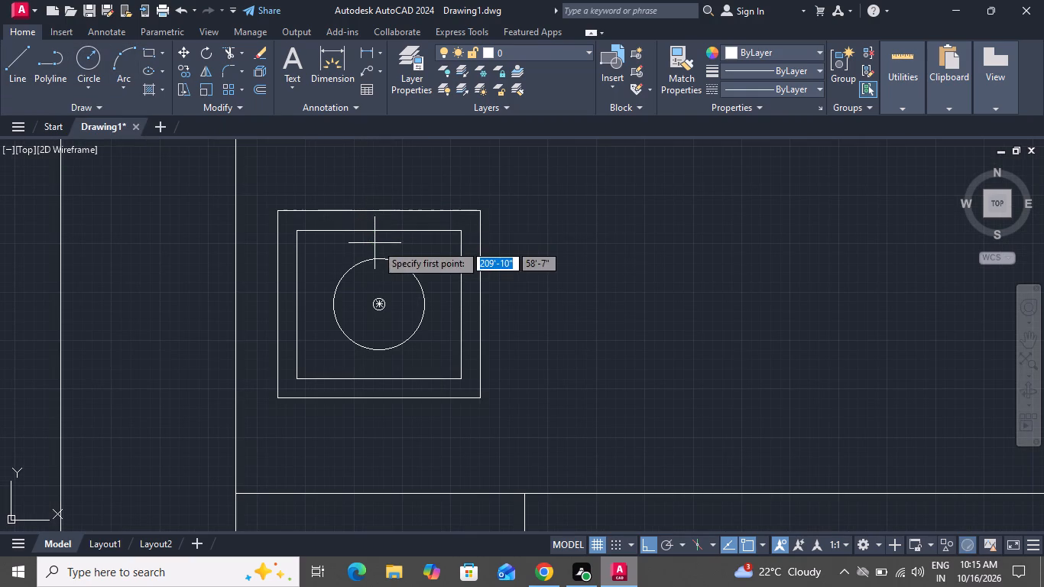
click(378, 294)
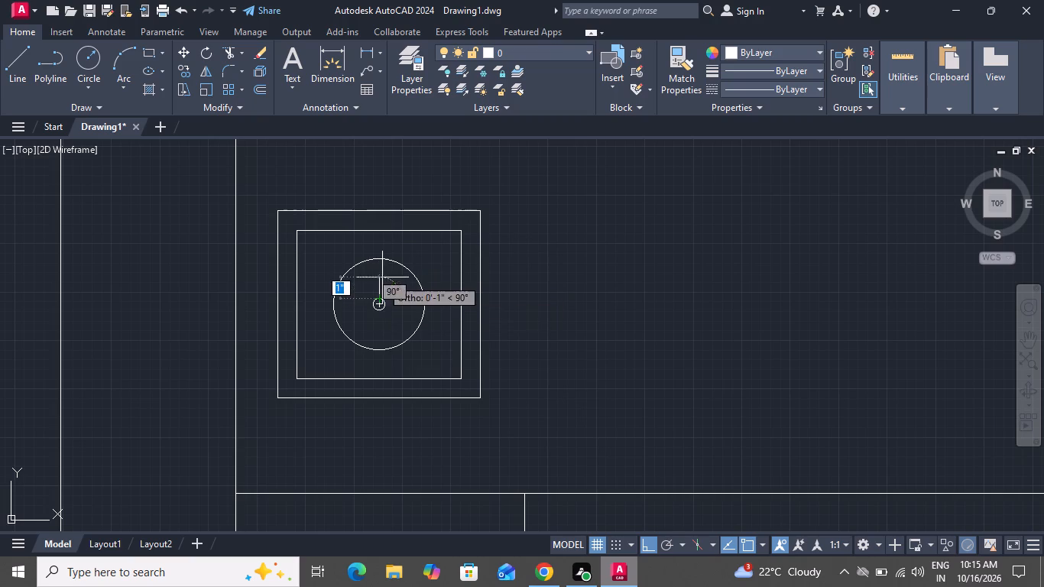
click(378, 261)
right_click(378, 261)
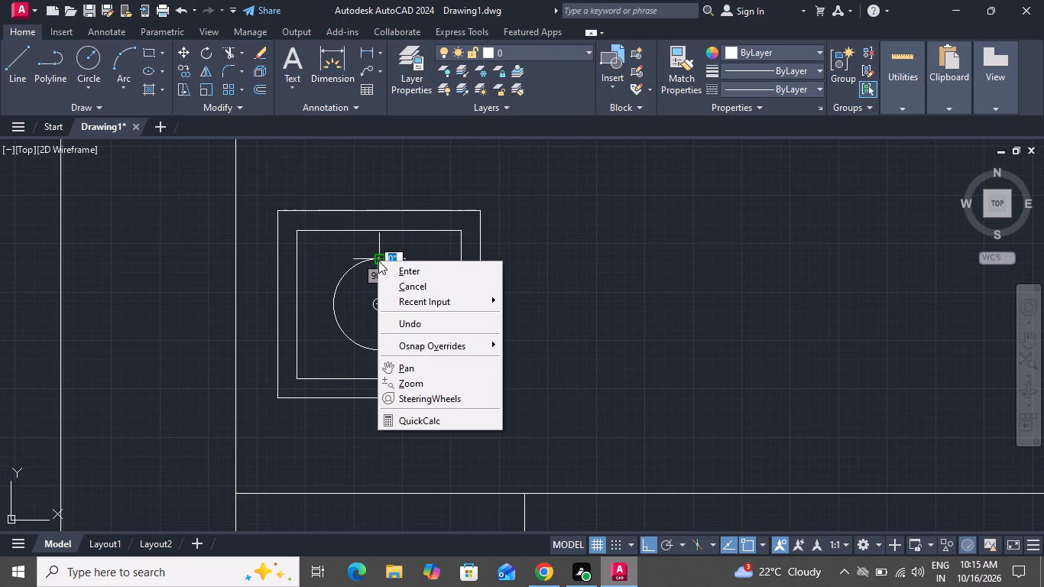
click(387, 281)
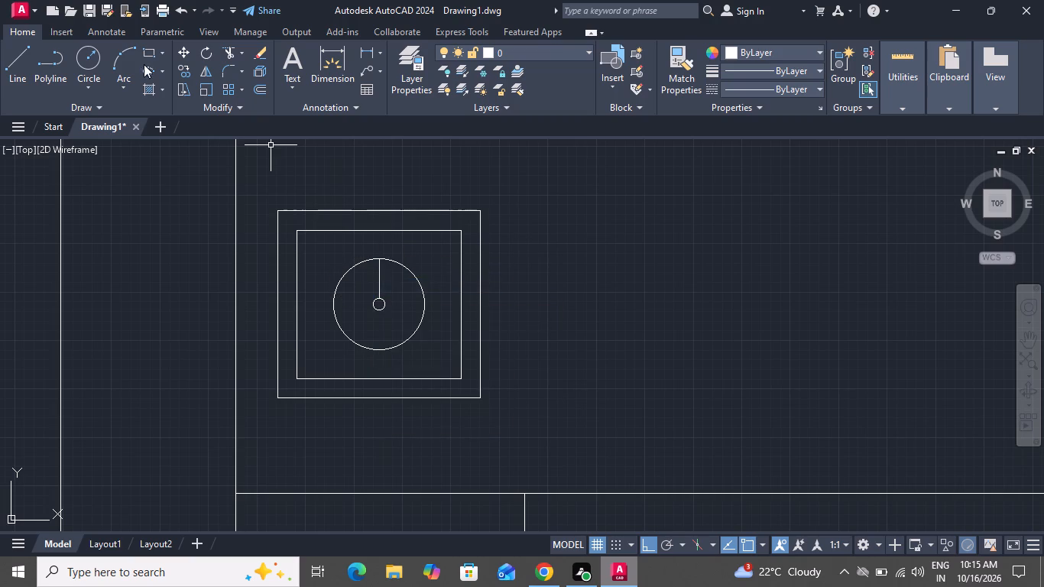
click(21, 60)
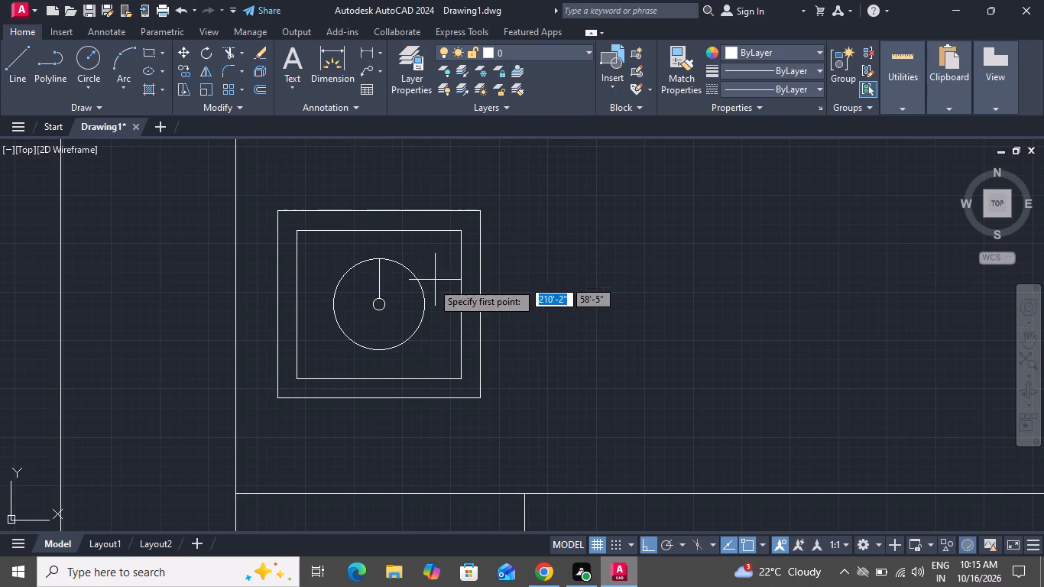
click(388, 302)
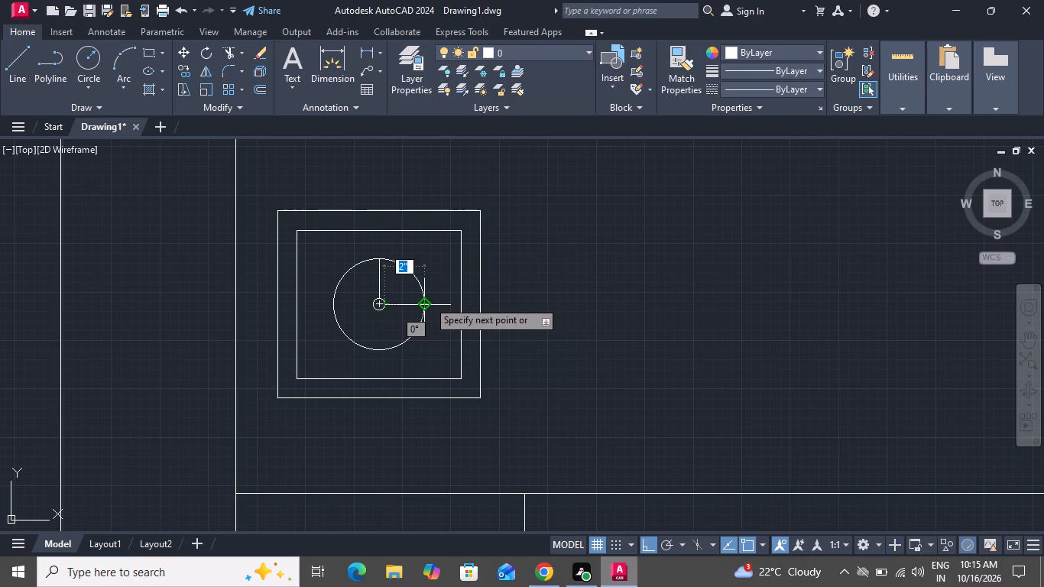
click(428, 300)
right_click(430, 301)
click(467, 321)
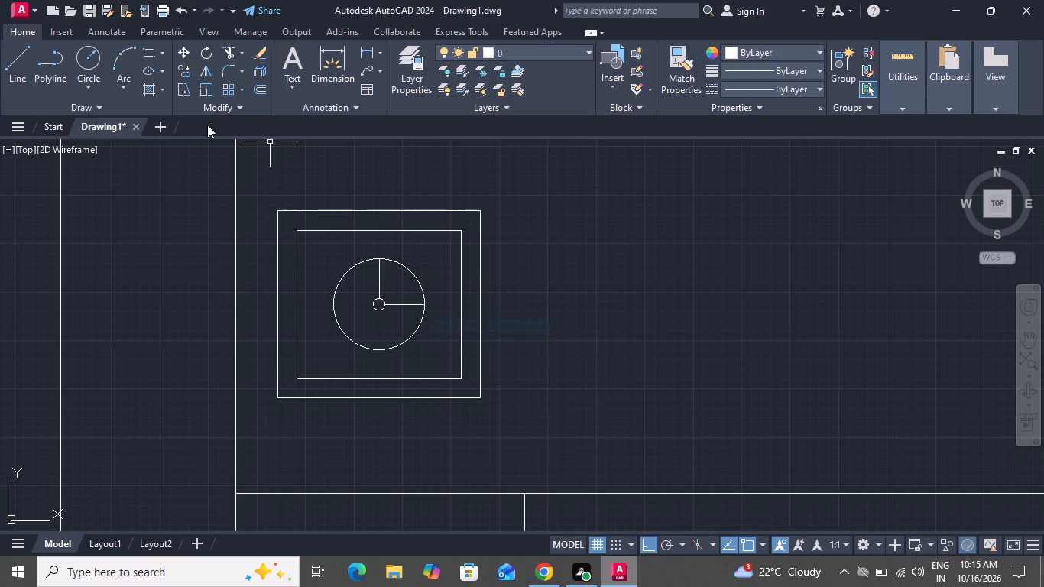
Draw the lamp's lower and left cross lines from the tiny inner circle out to the outer circle.
click(7, 61)
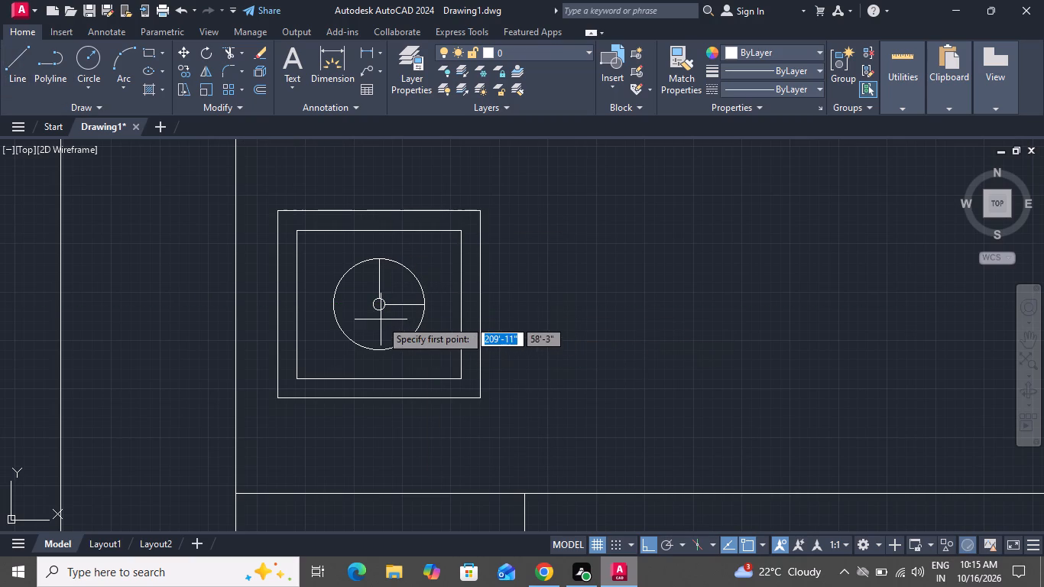
click(381, 313)
click(384, 346)
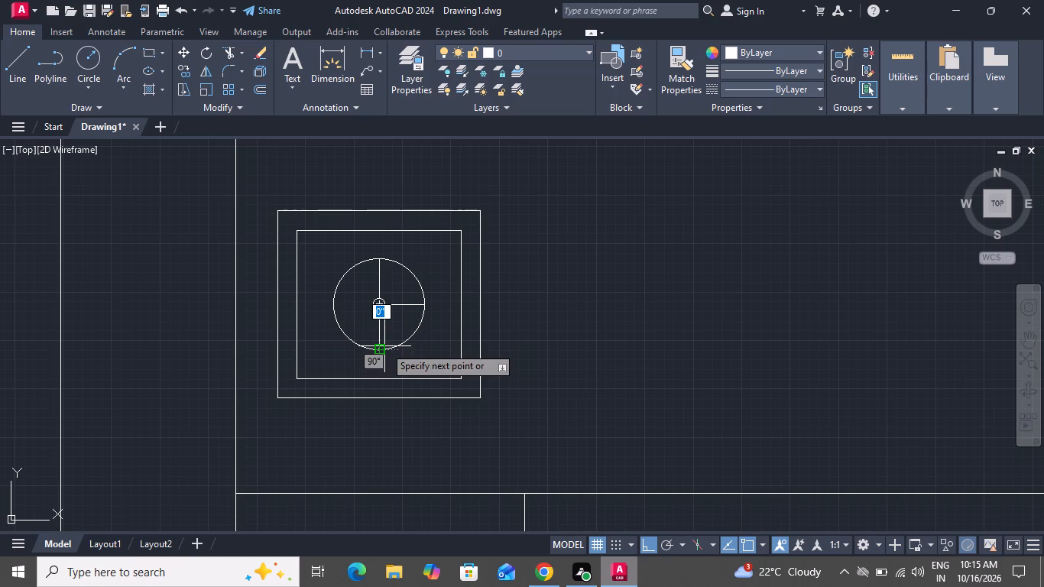
right_click(384, 346)
click(420, 375)
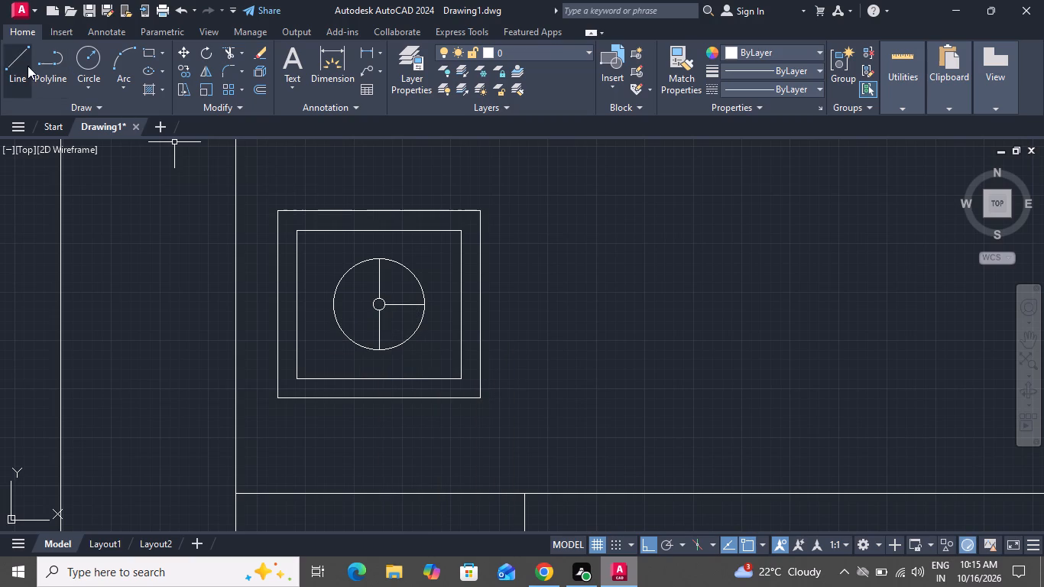
click(28, 66)
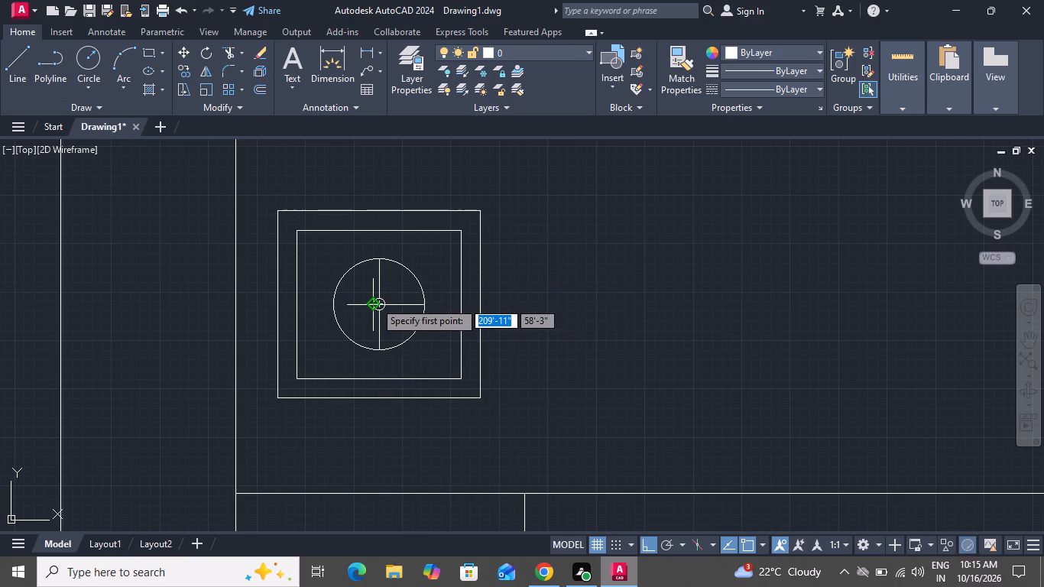
click(374, 301)
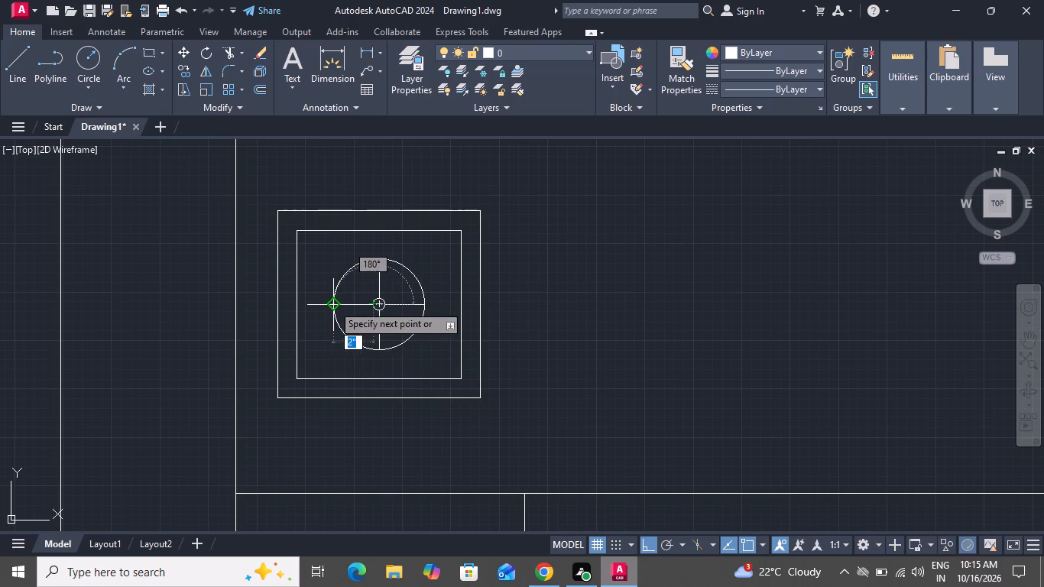
click(332, 304)
right_click(338, 301)
click(400, 328)
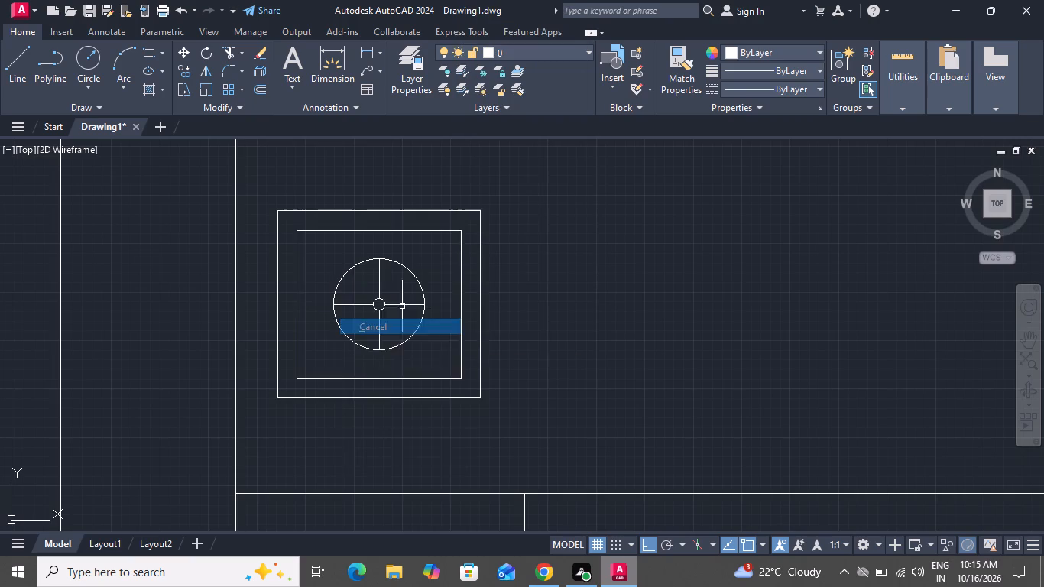
Copy the bedside table with its lamp about 5'-8" straight down, to just below the bed's lower edge.
scroll(418, 268, up, 1)
scroll(419, 267, down, 1)
scroll(504, 226, down, 1)
click(521, 205)
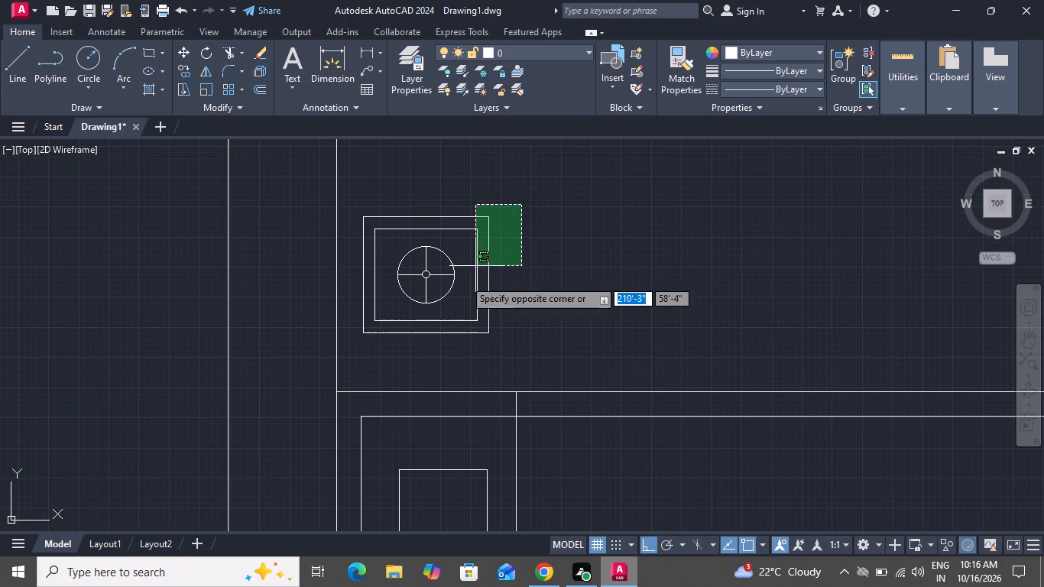
click(354, 343)
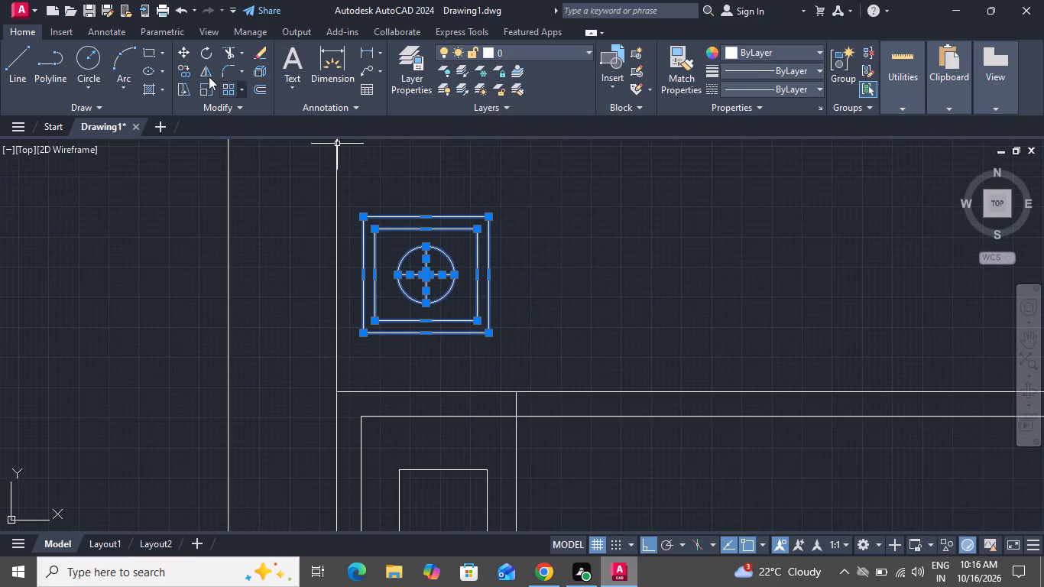
click(186, 73)
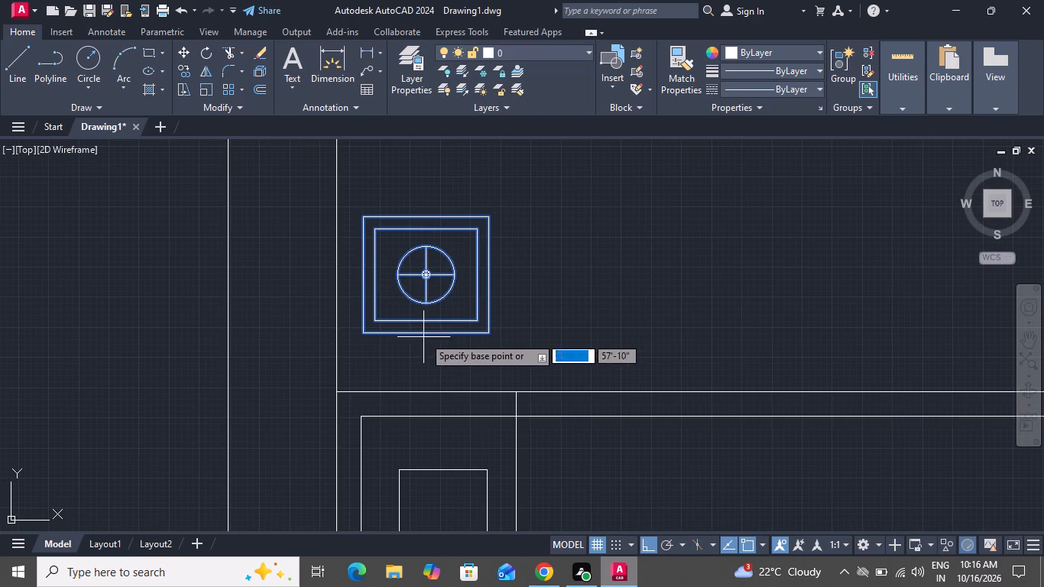
click(432, 332)
scroll(449, 298, down, 2)
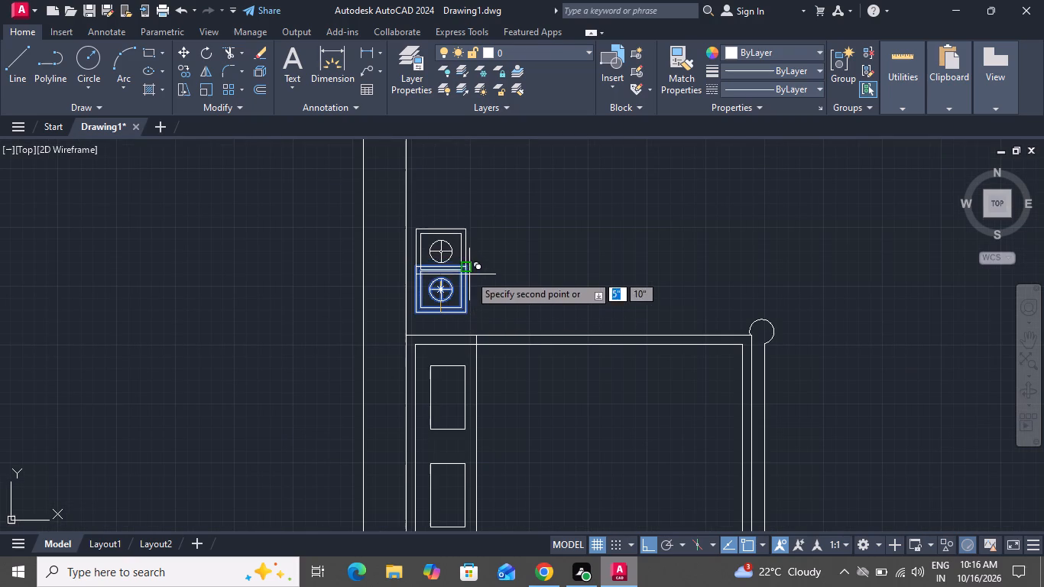
scroll(472, 269, down, 2)
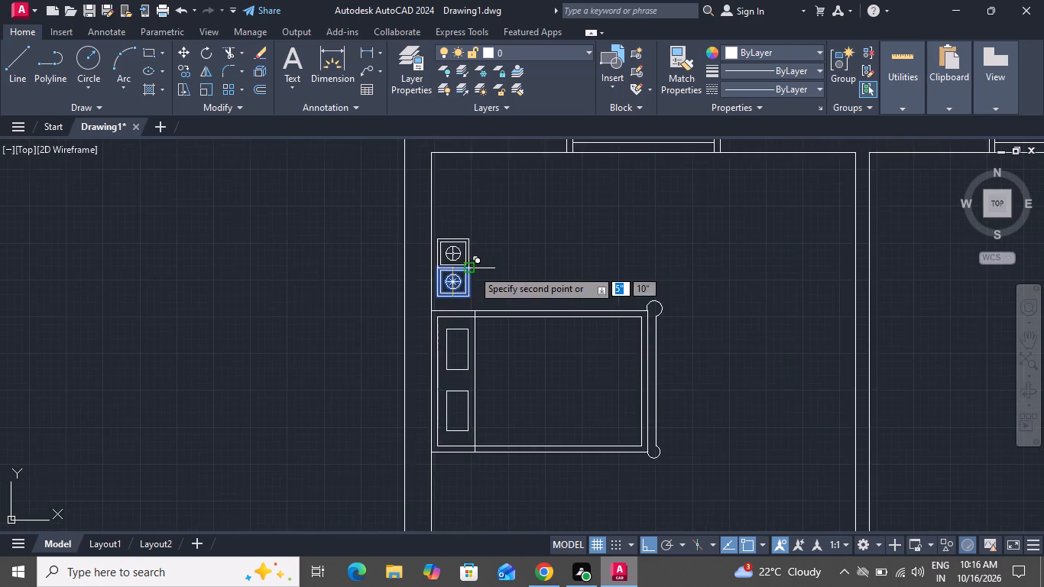
scroll(463, 400, up, 2)
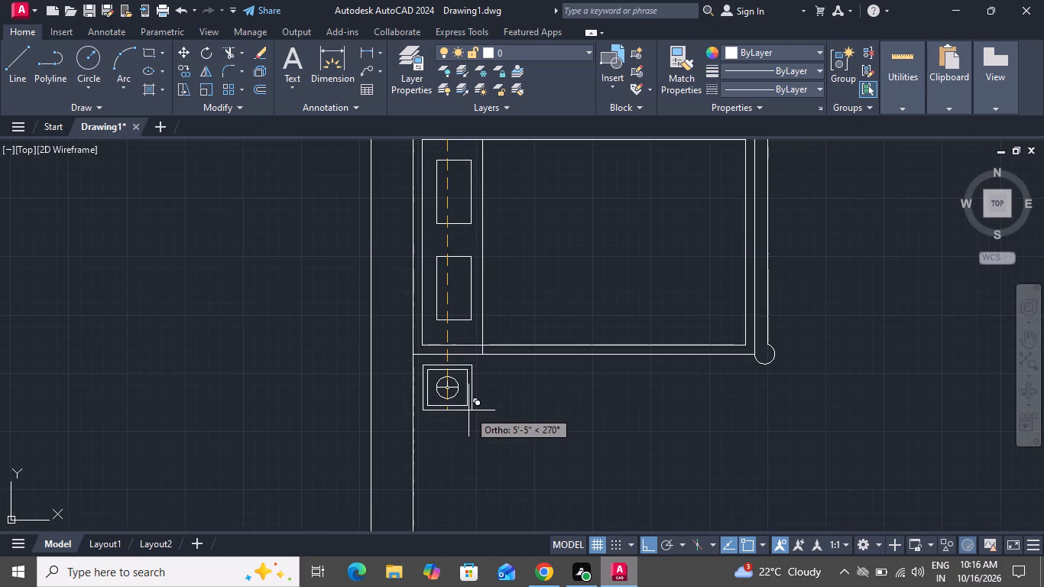
scroll(469, 410, down, 1)
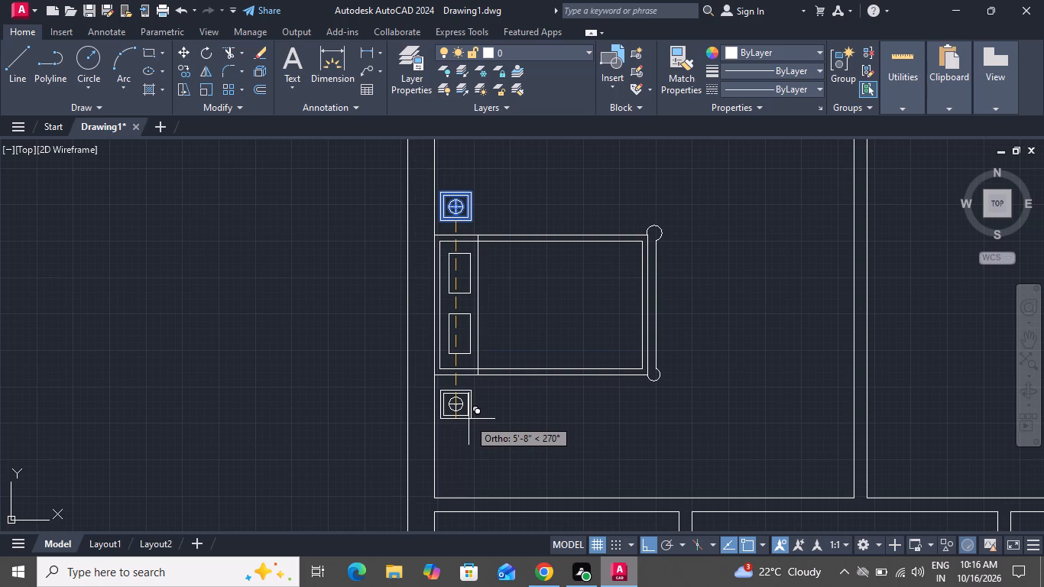
click(469, 419)
right_click(481, 416)
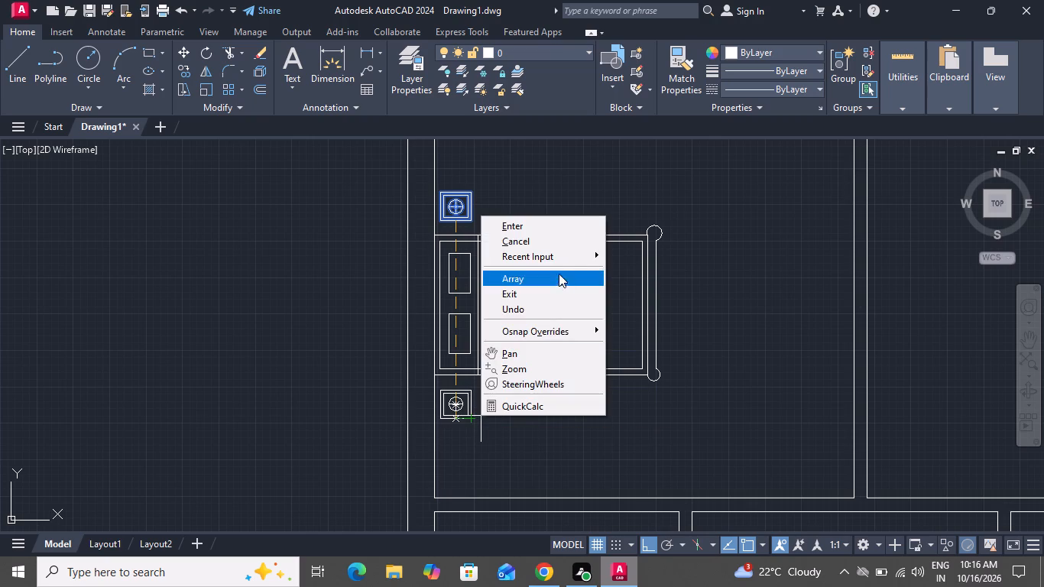
click(558, 246)
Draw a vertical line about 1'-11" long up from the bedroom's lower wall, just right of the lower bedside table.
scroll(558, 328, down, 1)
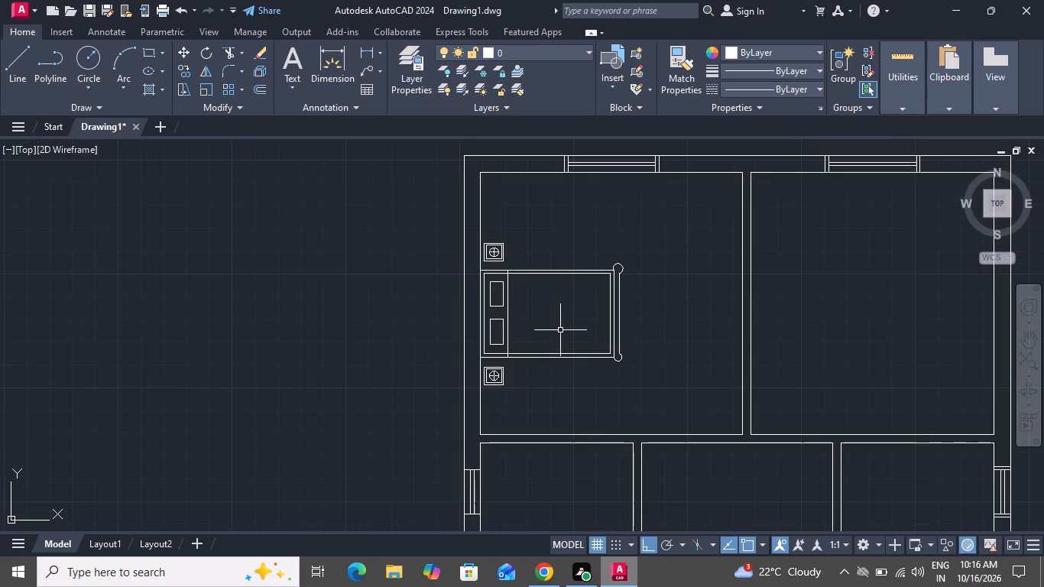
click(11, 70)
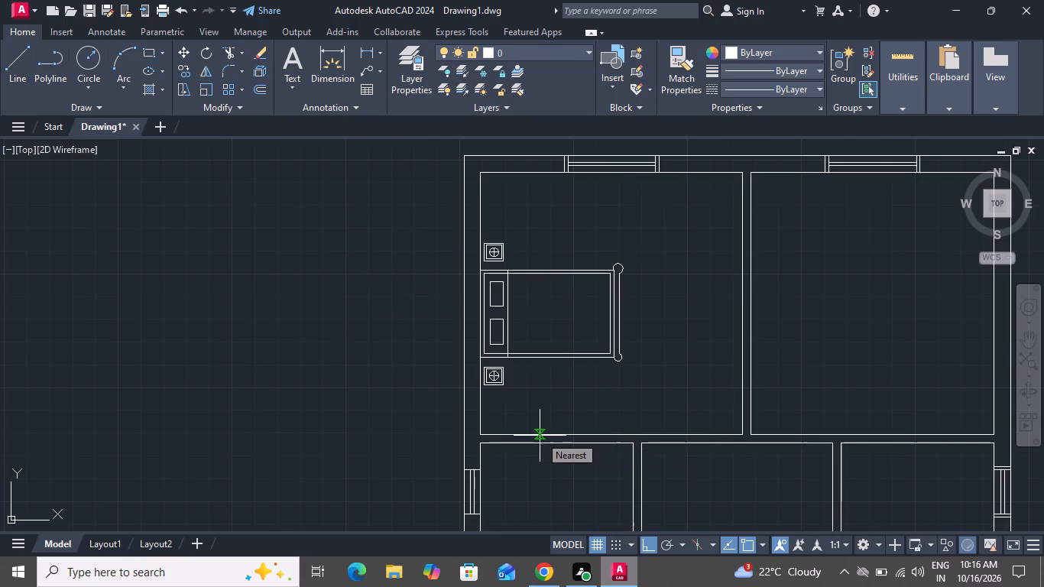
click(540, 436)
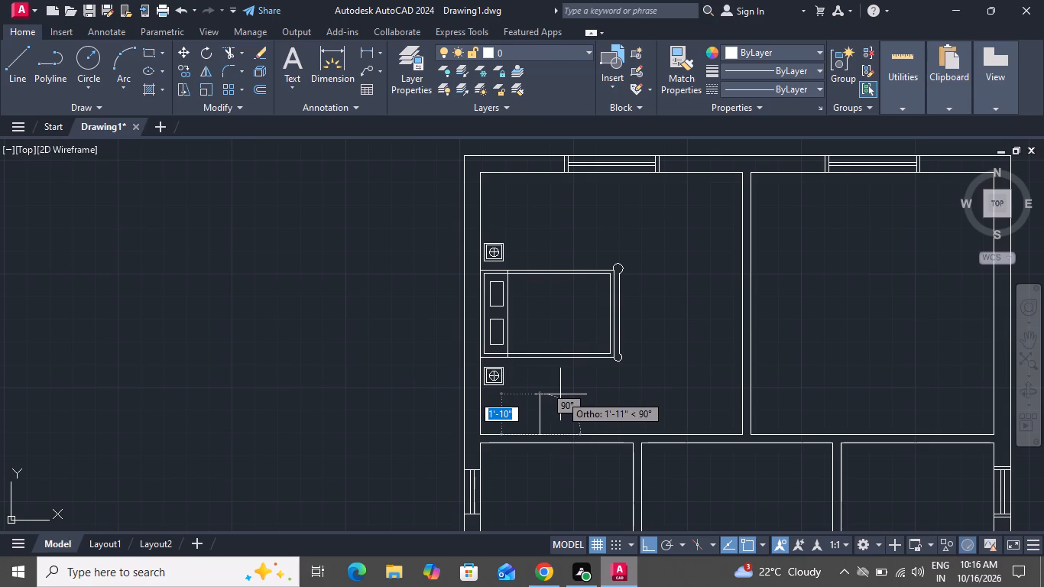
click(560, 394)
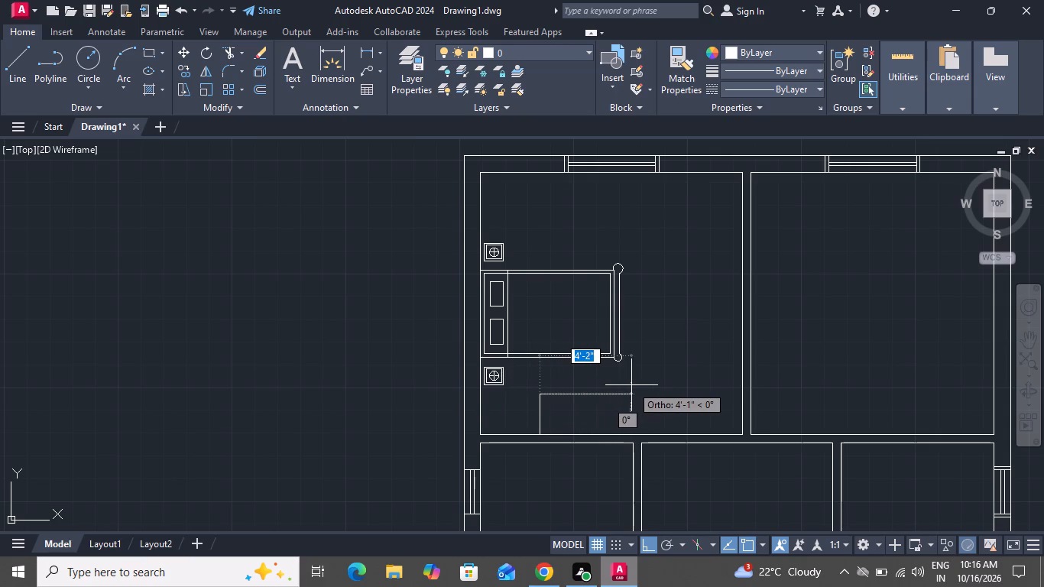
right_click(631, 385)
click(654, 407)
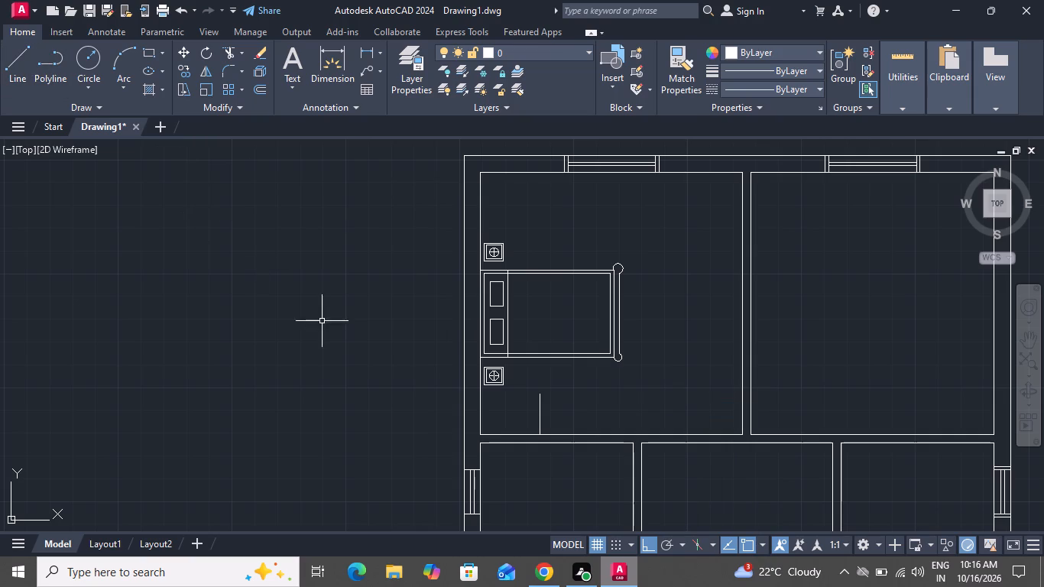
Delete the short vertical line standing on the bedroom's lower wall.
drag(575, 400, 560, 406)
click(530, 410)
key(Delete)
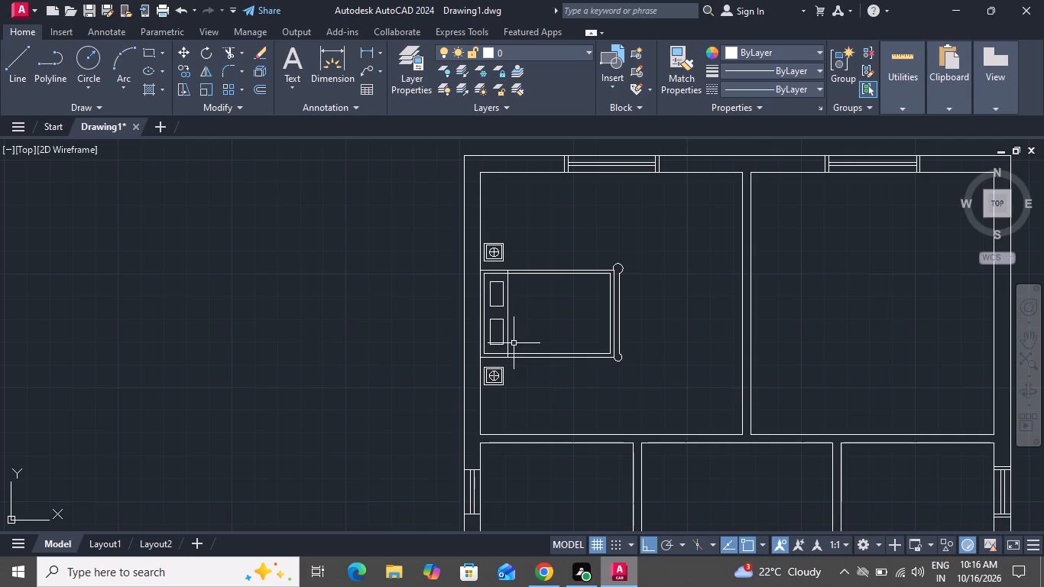
Draw a three-sided wardrobe outline about 5'-9" long against the upper-left bedroom's lower wall, just right of the lower bedside table.
click(15, 67)
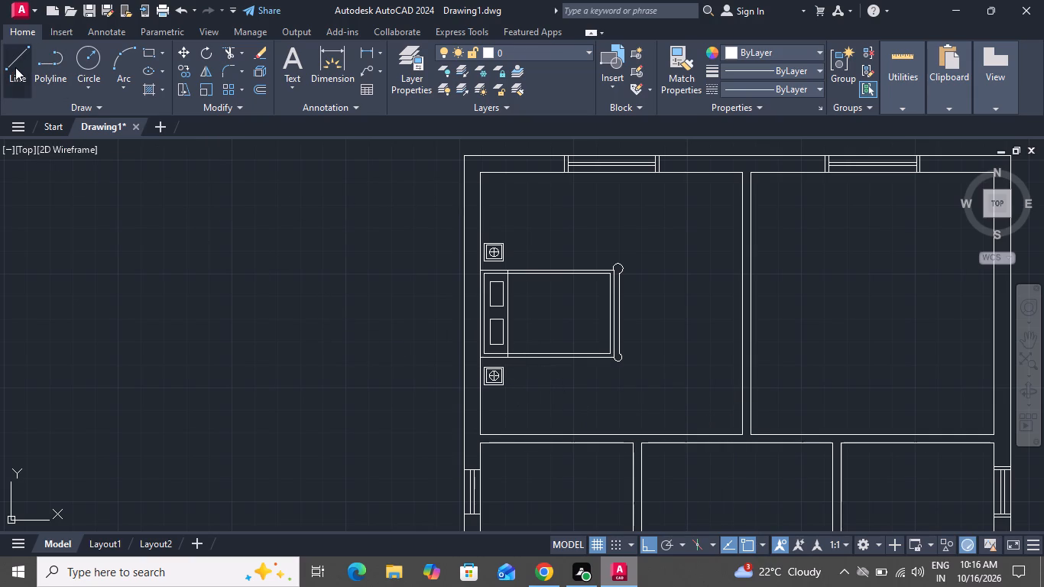
scroll(499, 417, up, 2)
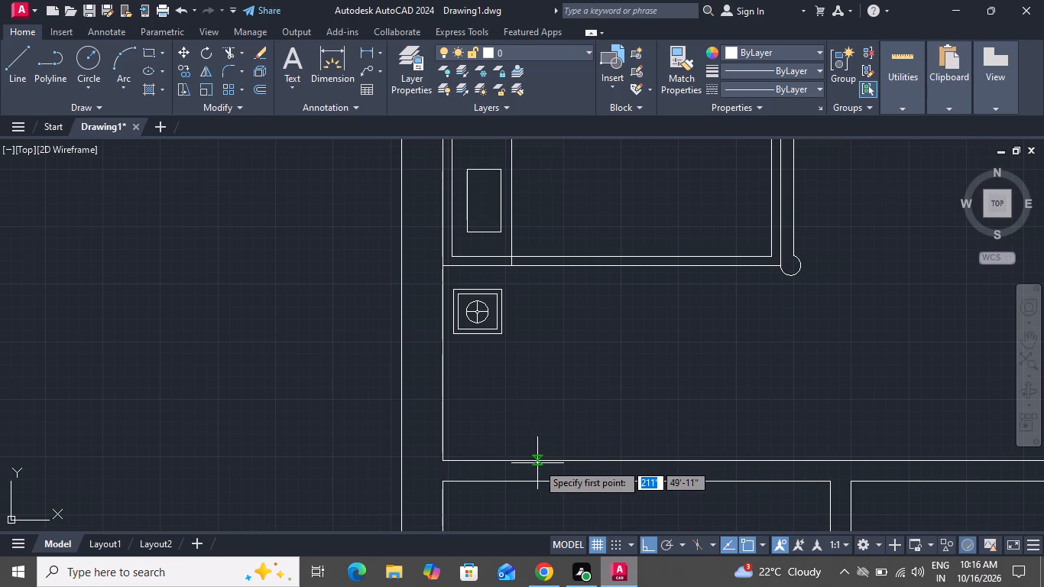
click(541, 462)
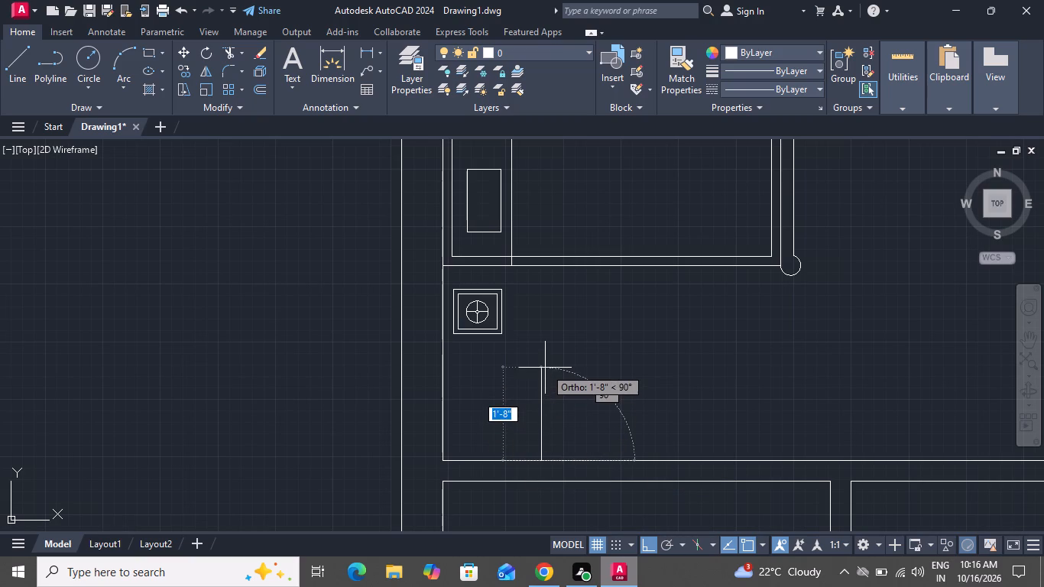
drag(543, 379, 551, 380)
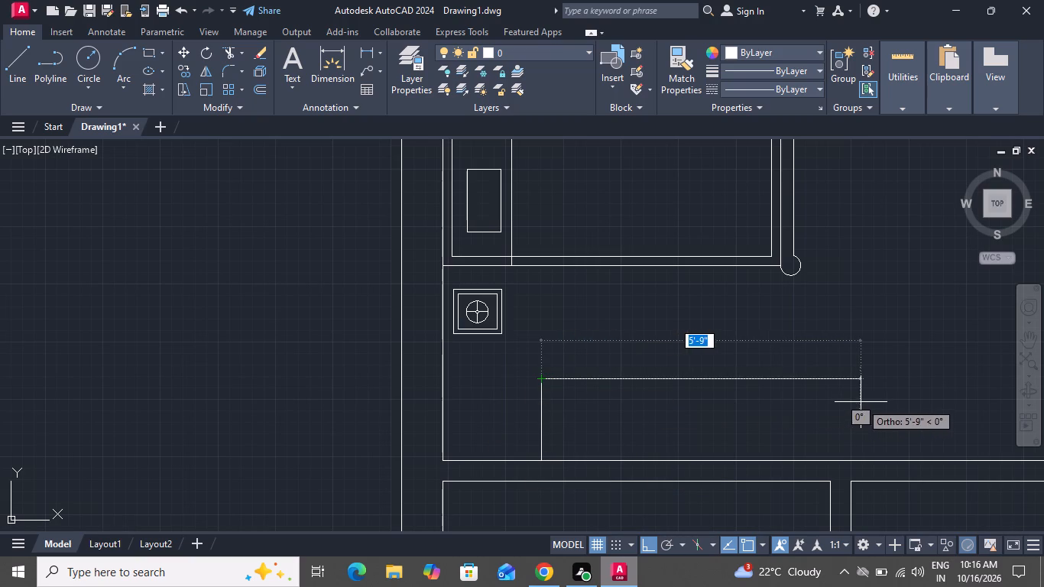
click(862, 402)
click(866, 461)
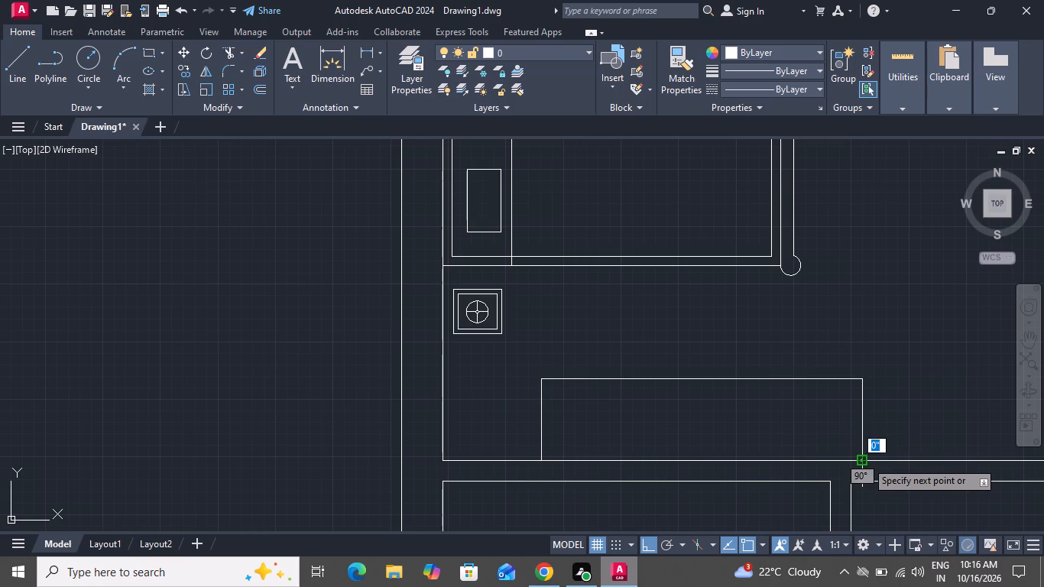
right_click(866, 461)
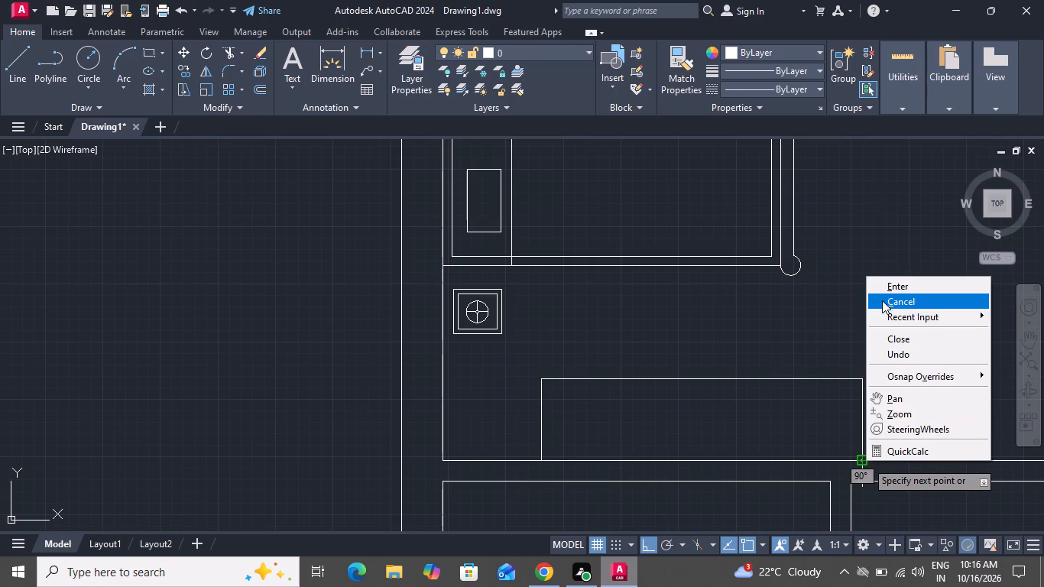
click(882, 300)
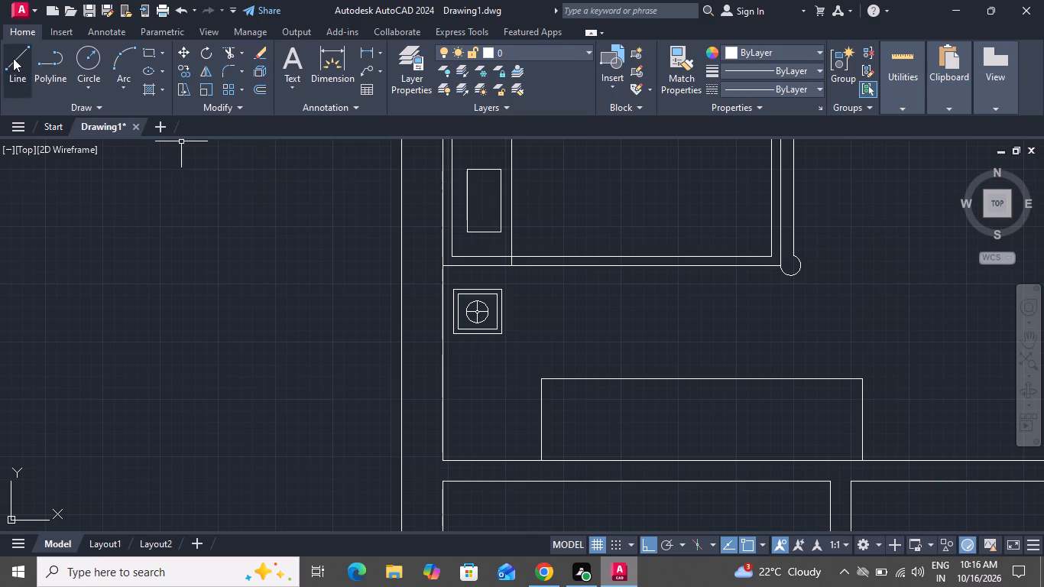
Draw a horizontal rod line about 5'-1" long through the middle of the wardrobe outline, short of both ends.
click(15, 59)
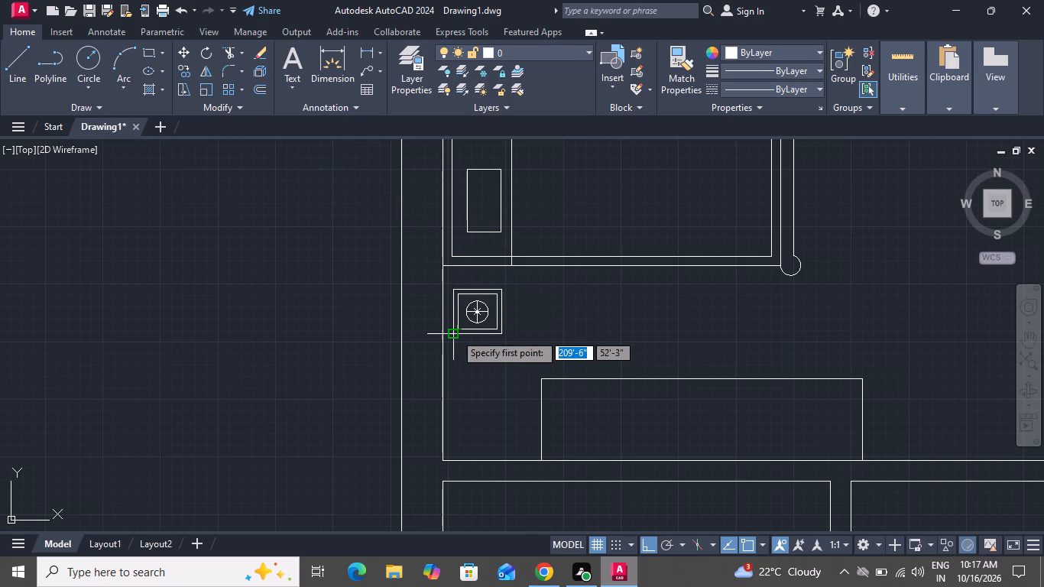
click(560, 422)
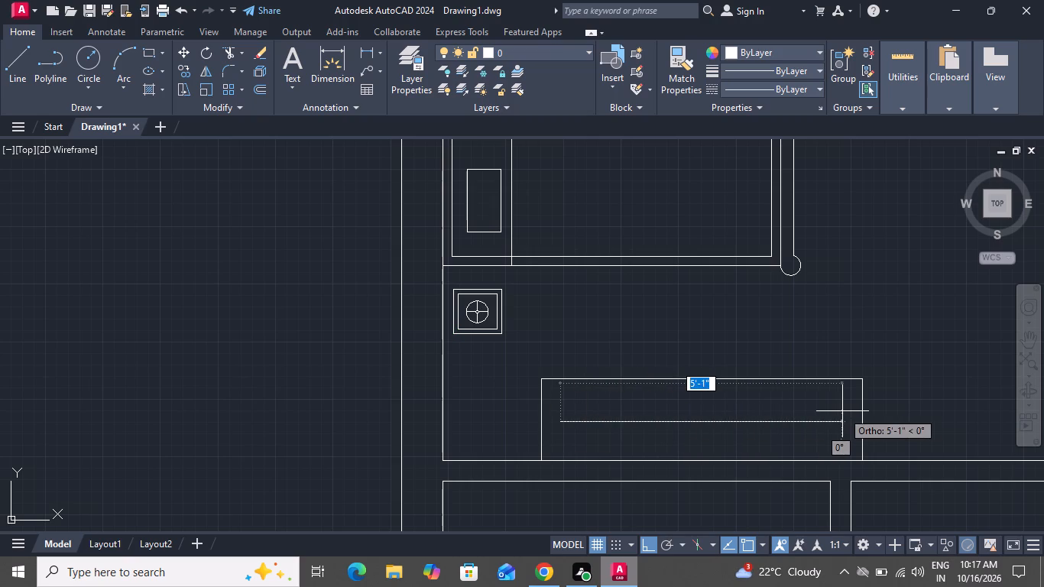
click(843, 413)
right_click(845, 413)
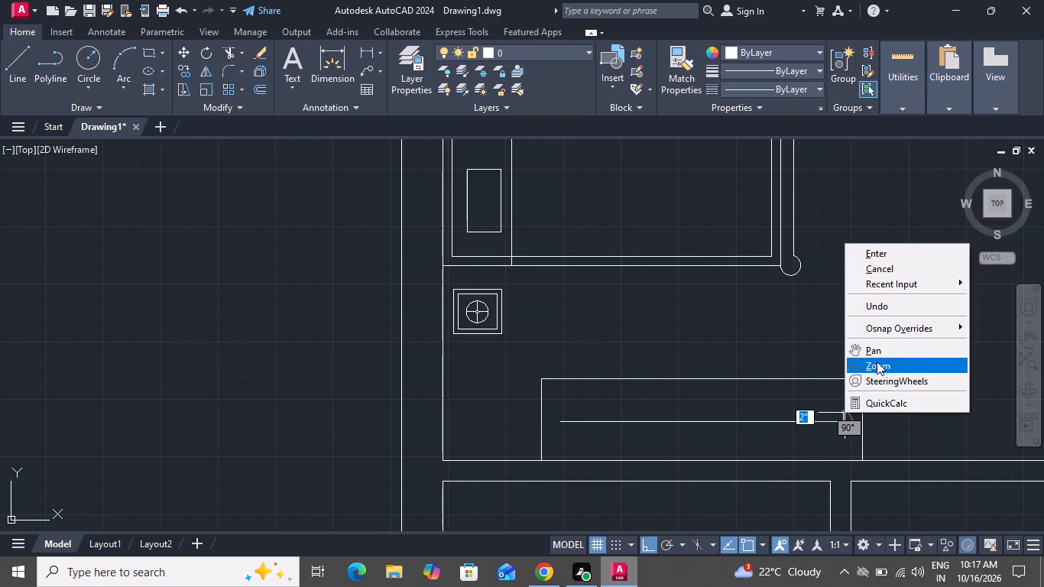
click(873, 260)
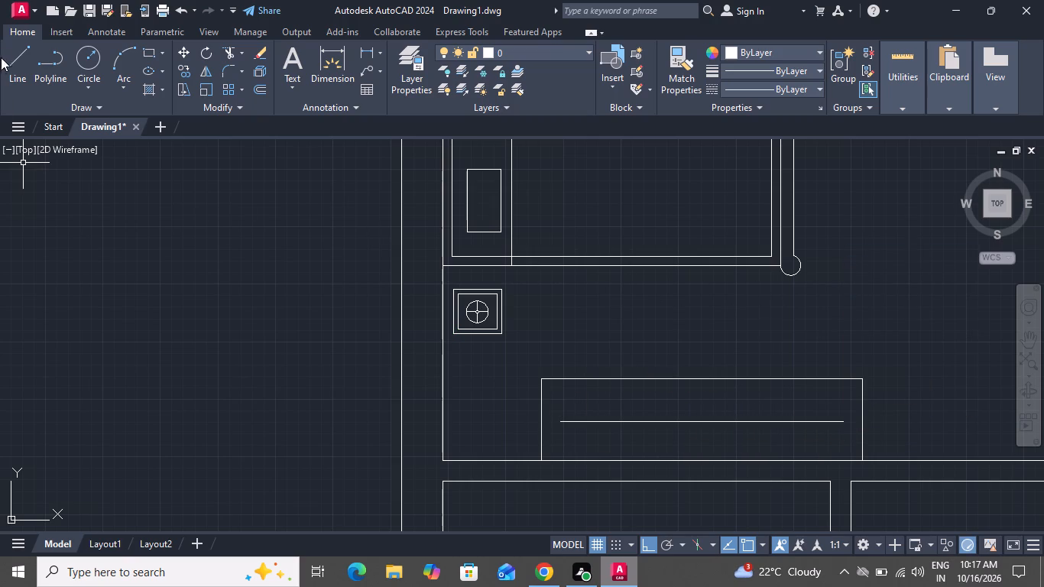
With Ortho off, draw a continuous 13-segment zigzag line crossing the wardrobe's rod line along its whole length to represent hangers.
click(15, 58)
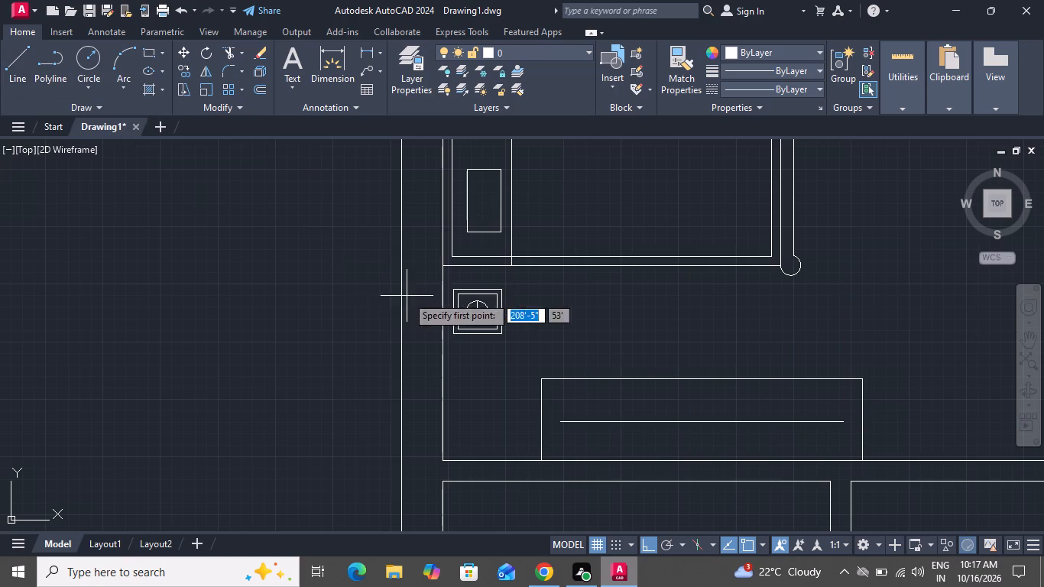
click(646, 544)
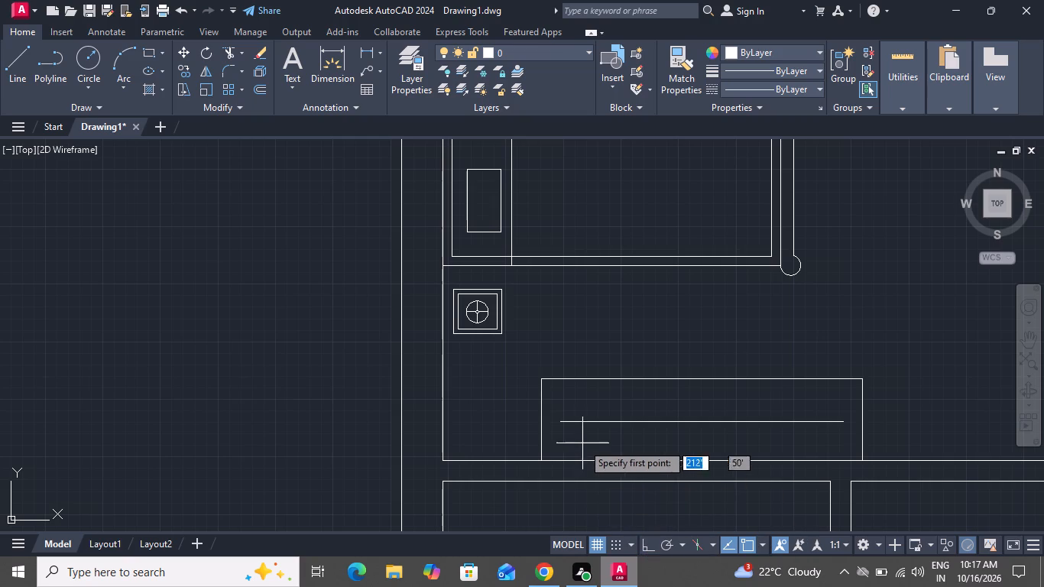
scroll(579, 437, up, 1)
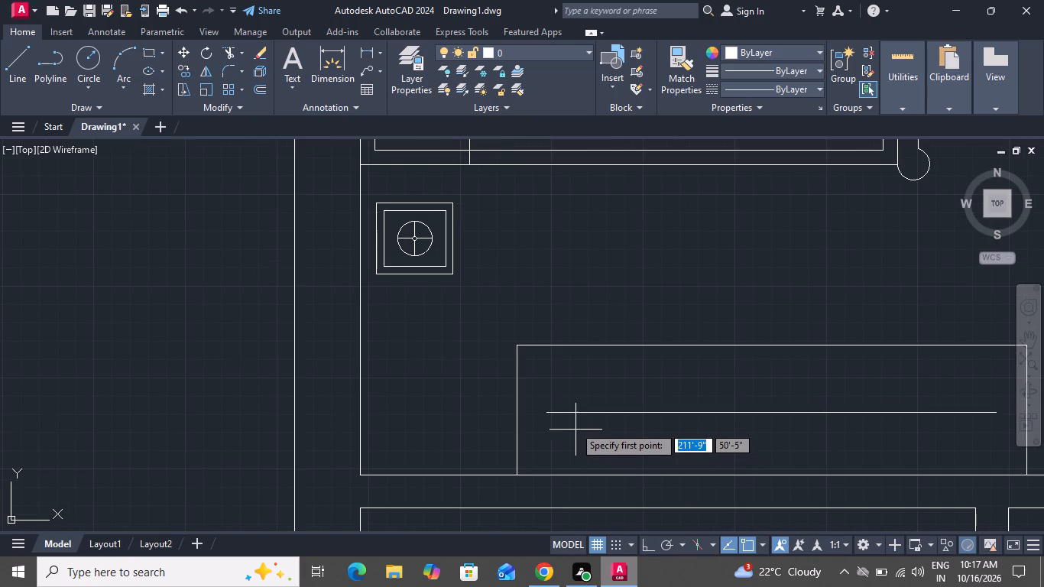
click(558, 386)
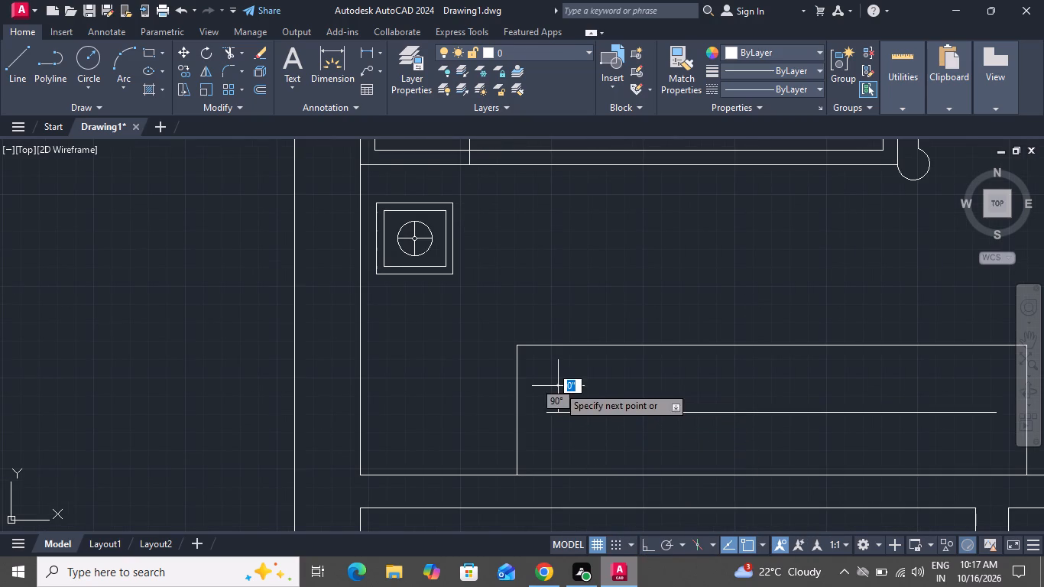
click(582, 446)
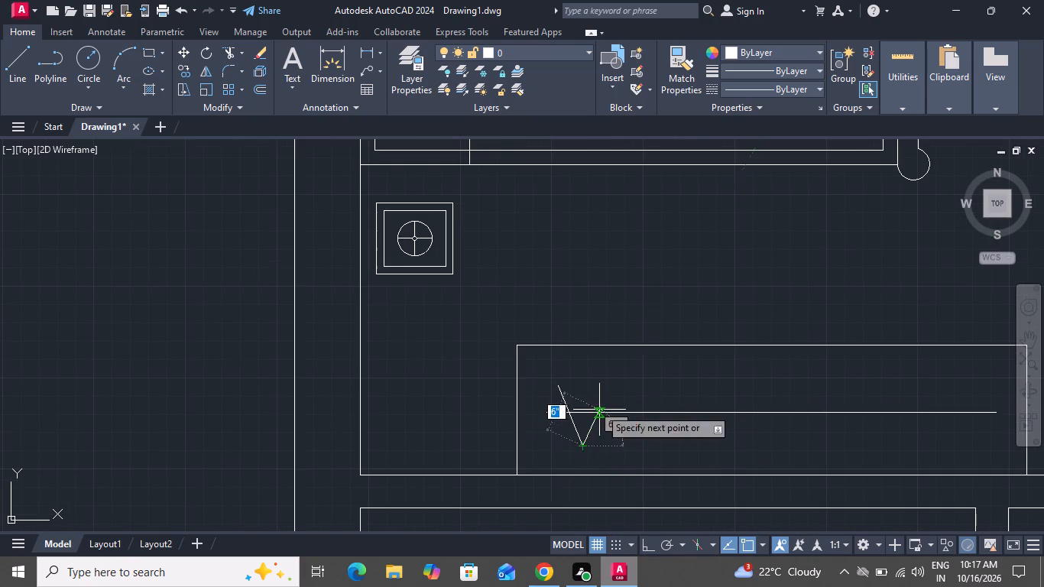
click(617, 383)
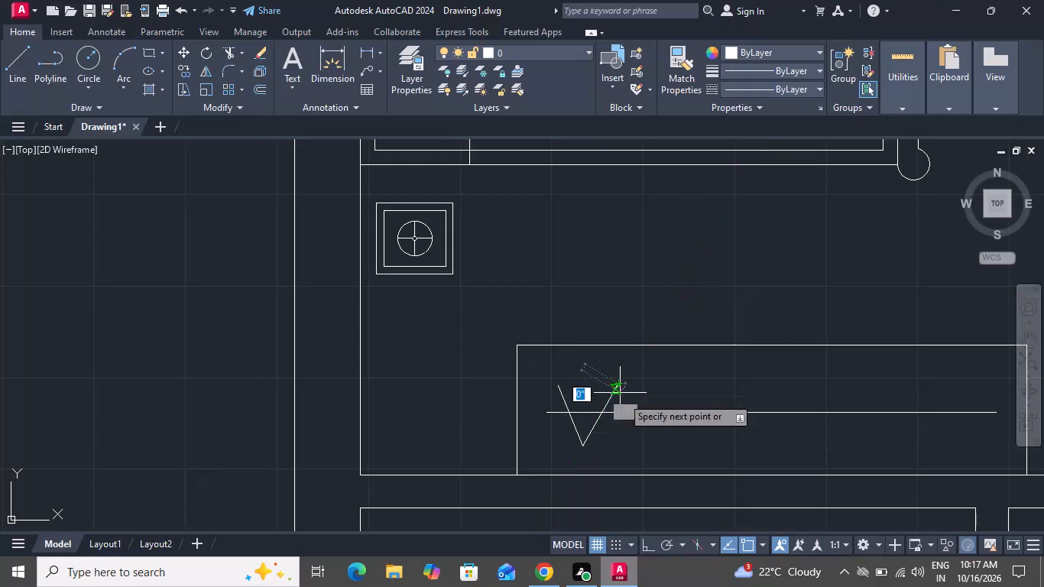
click(644, 445)
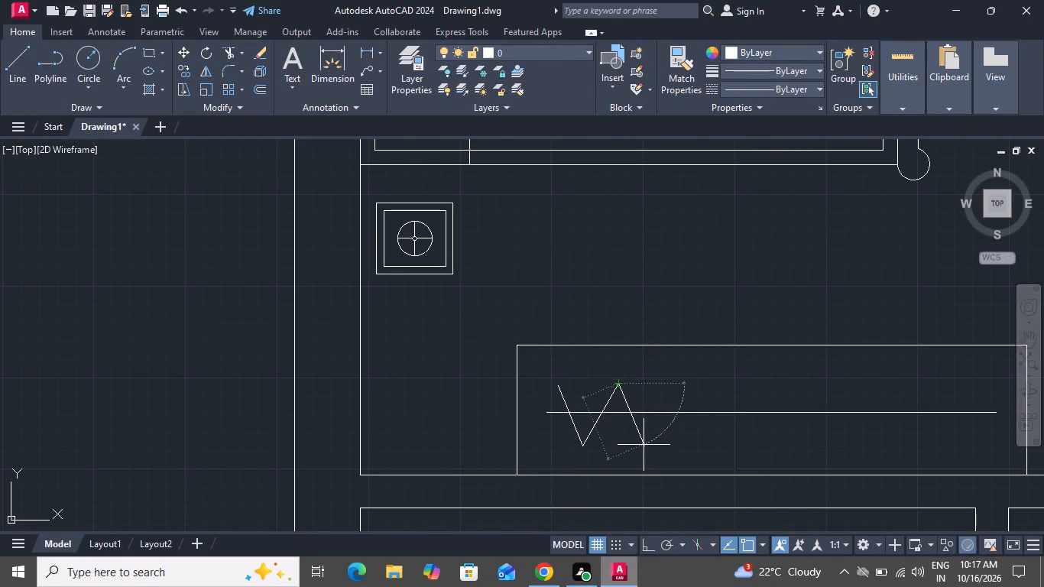
click(671, 385)
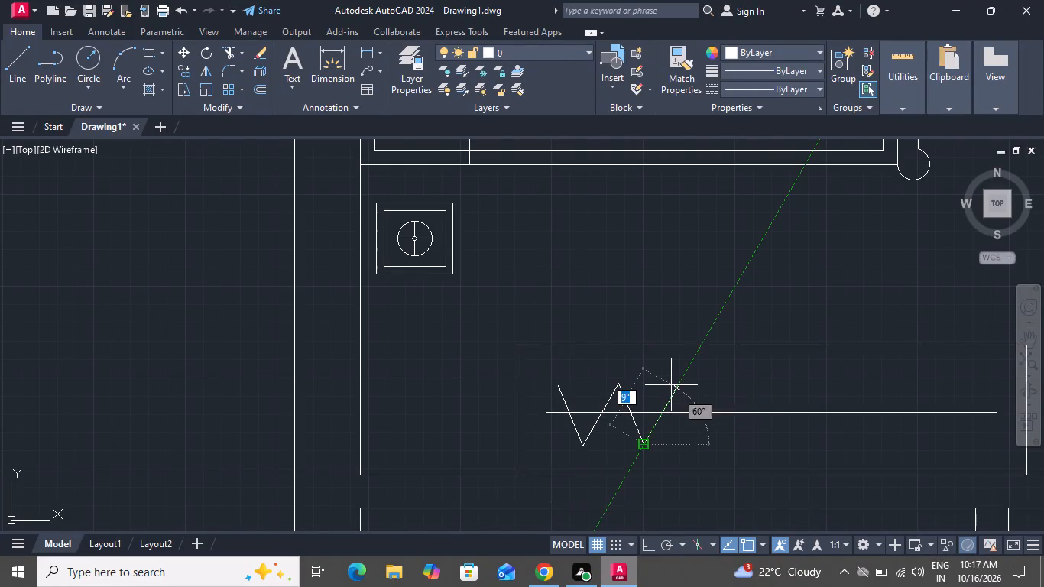
click(711, 445)
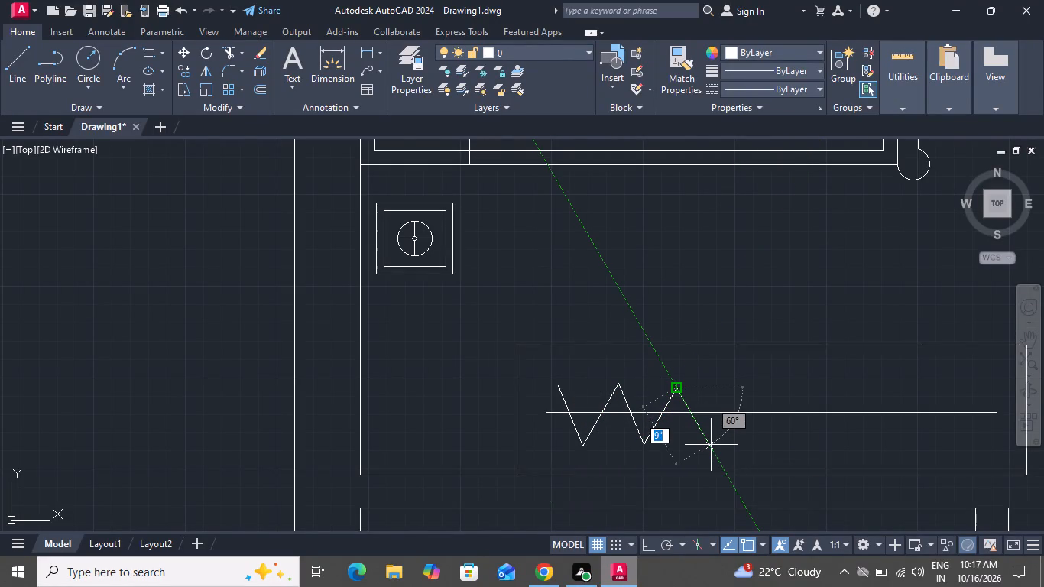
click(738, 382)
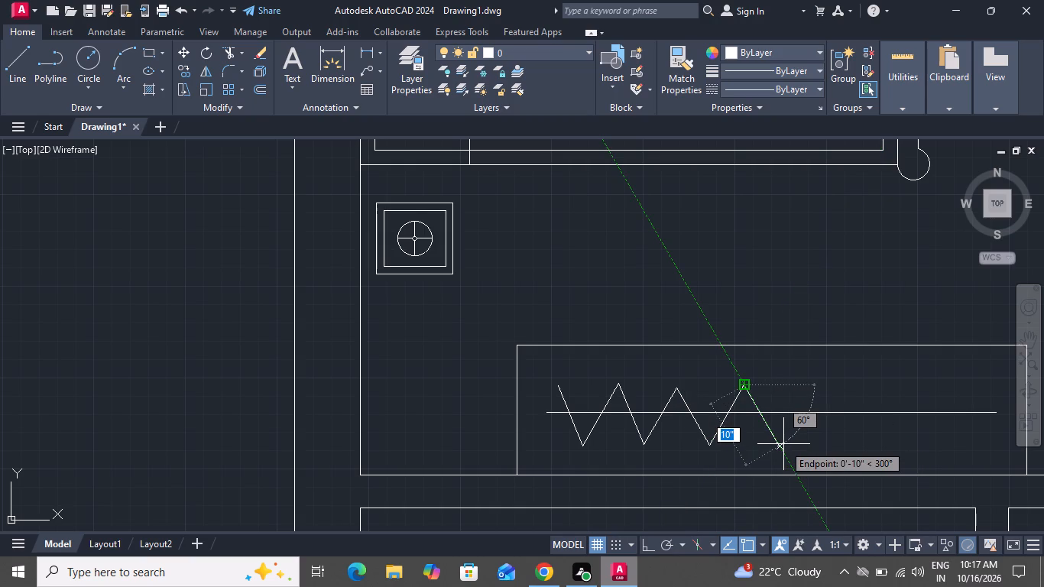
click(783, 444)
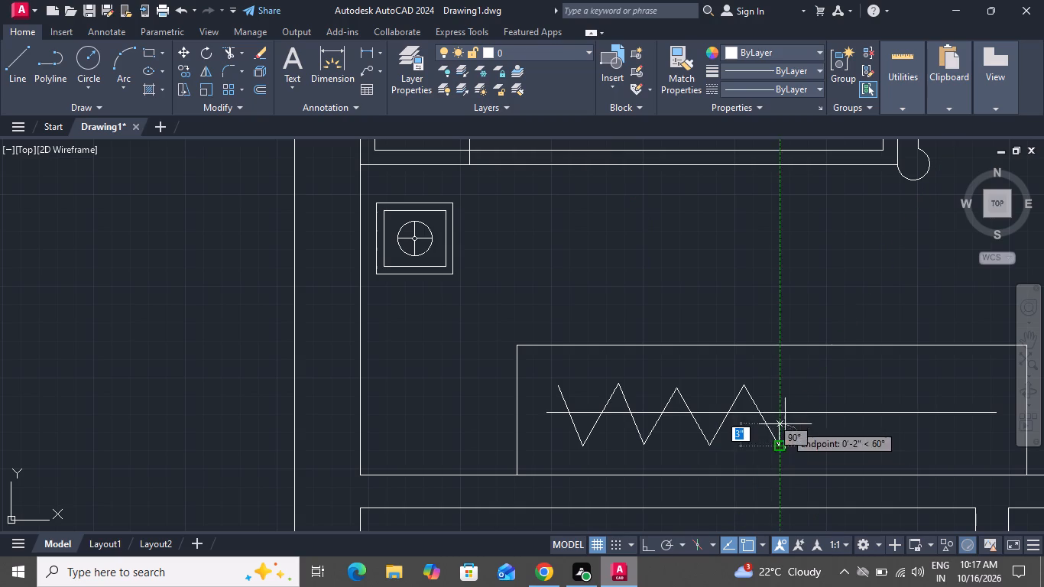
click(819, 381)
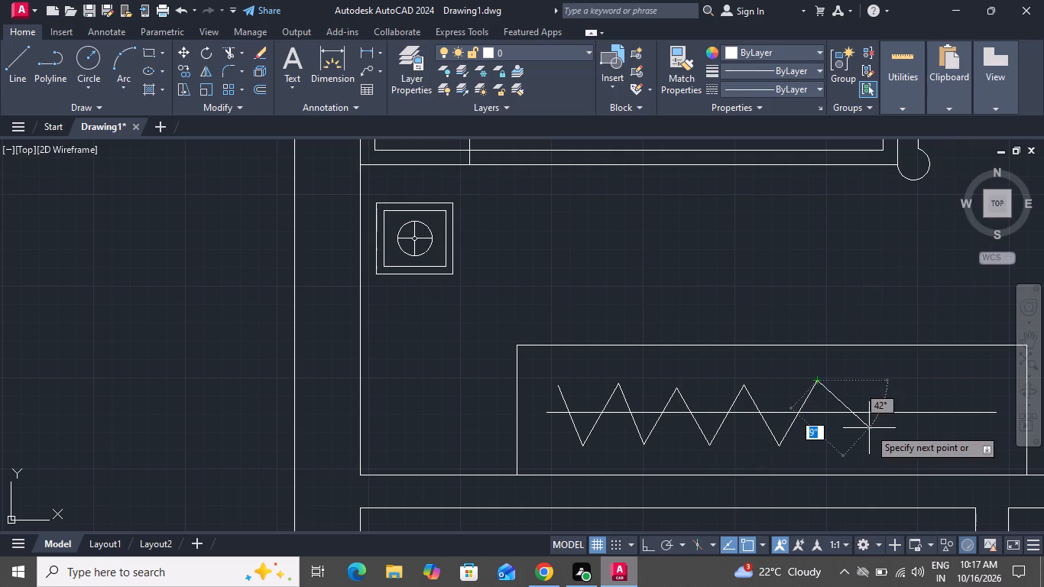
click(851, 443)
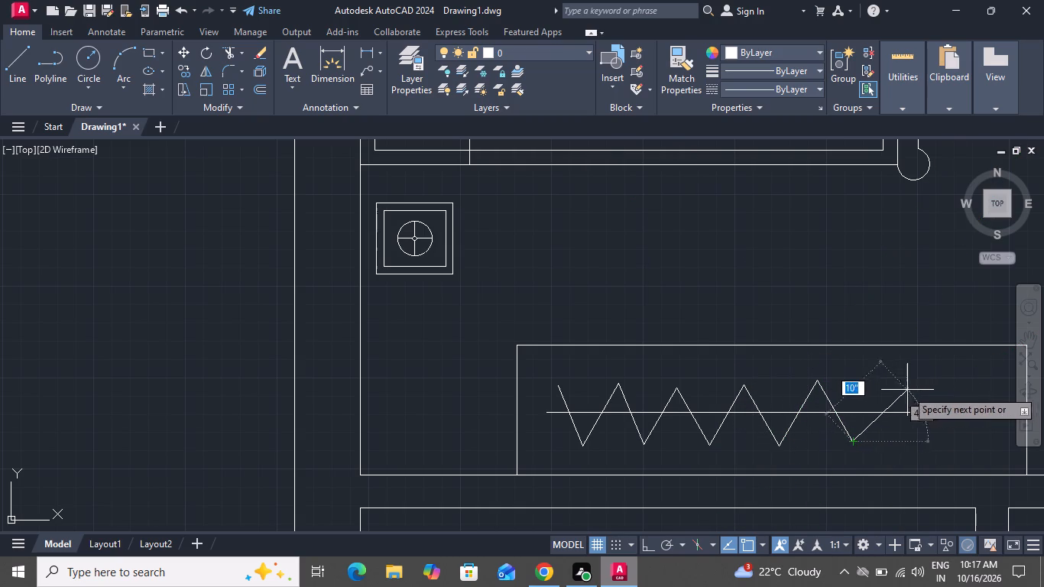
click(882, 385)
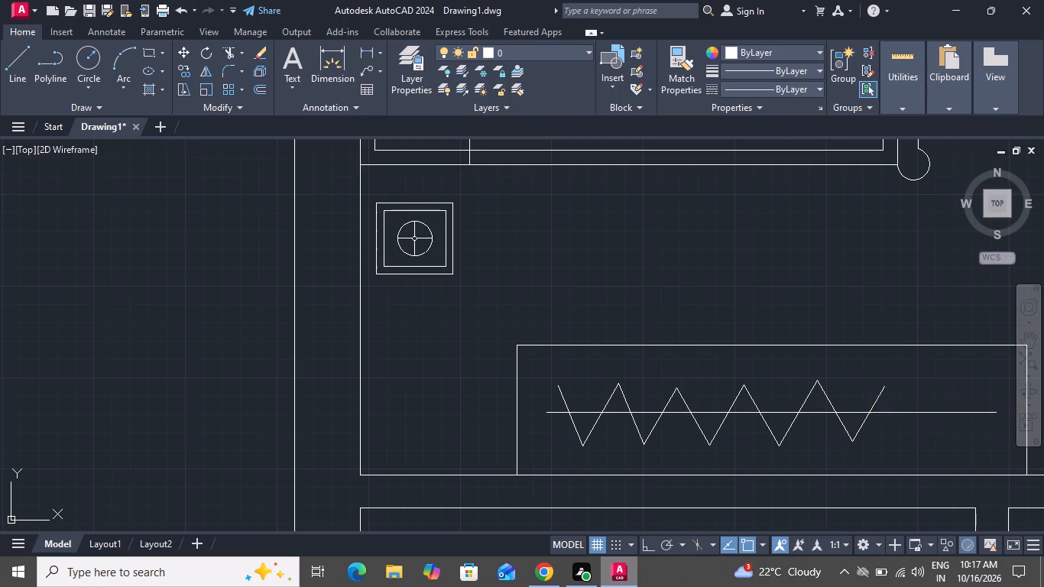
click(918, 456)
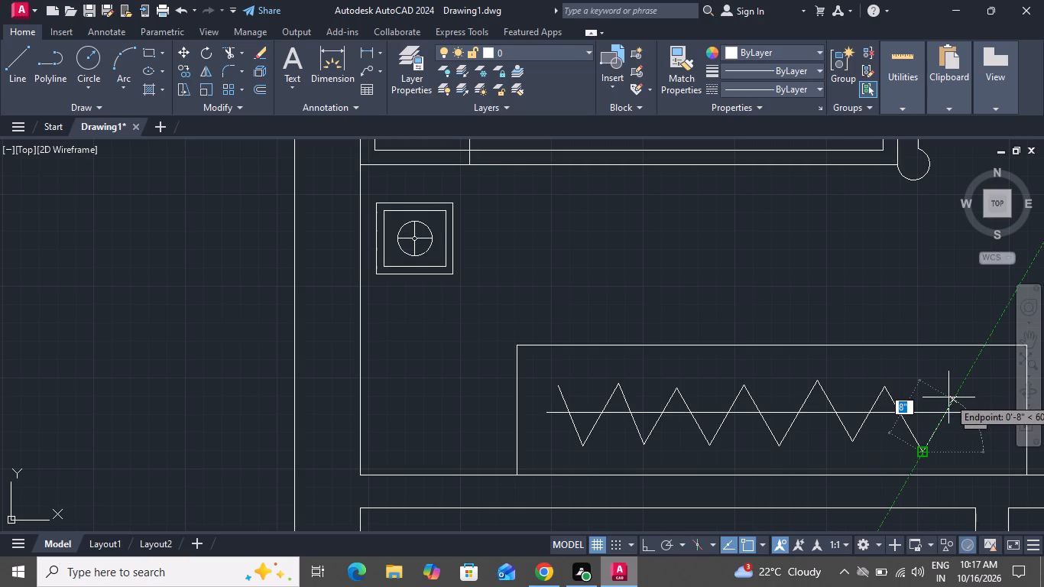
click(954, 388)
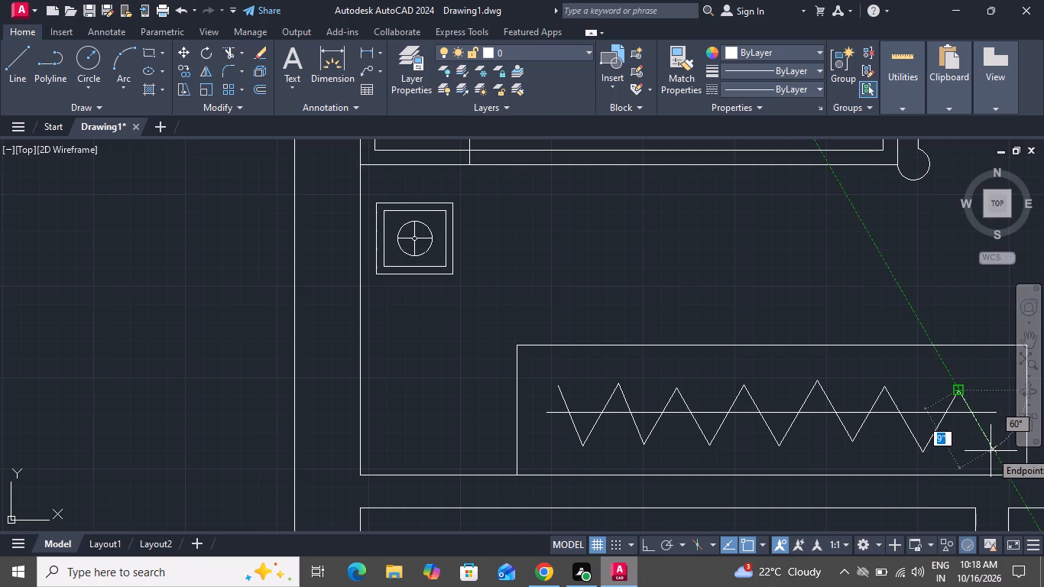
click(991, 451)
right_click(991, 451)
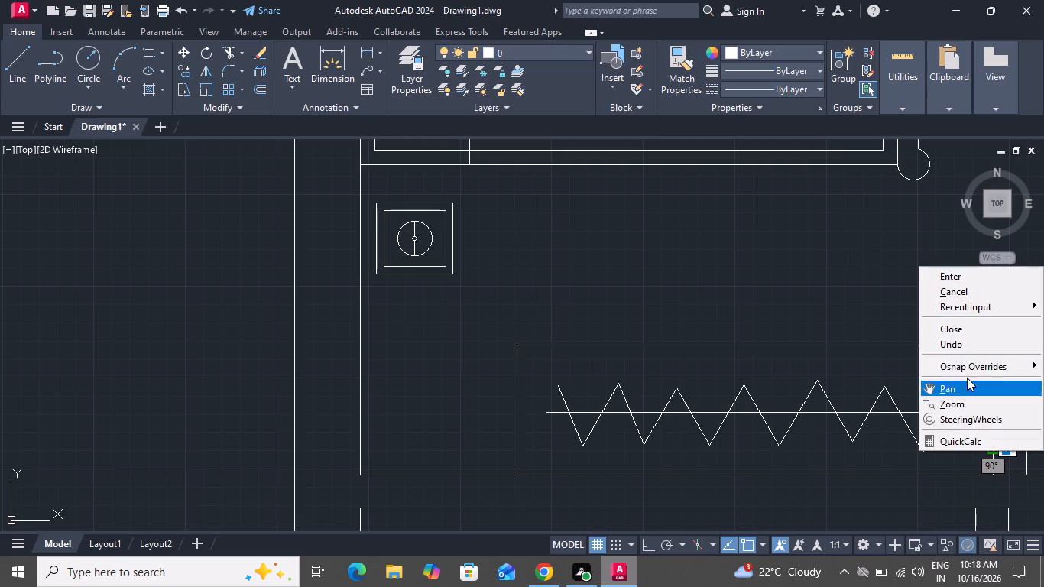
click(932, 290)
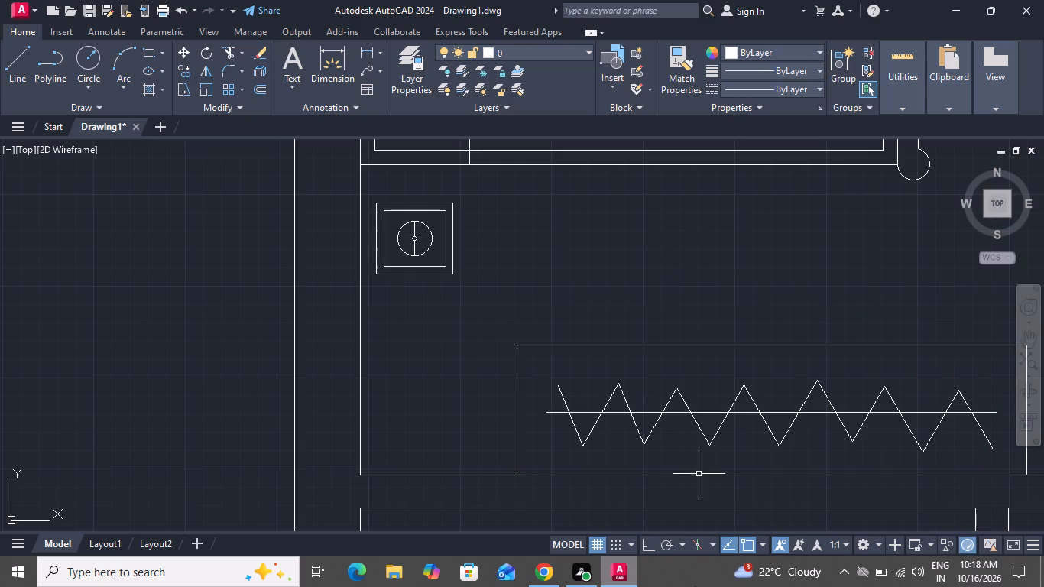
Draw a rectangular bed outline about 6' by 4'-10" against the upper-right bedroom's right-hand wall.
scroll(598, 473, down, 1)
scroll(603, 470, up, 1)
scroll(604, 431, down, 1)
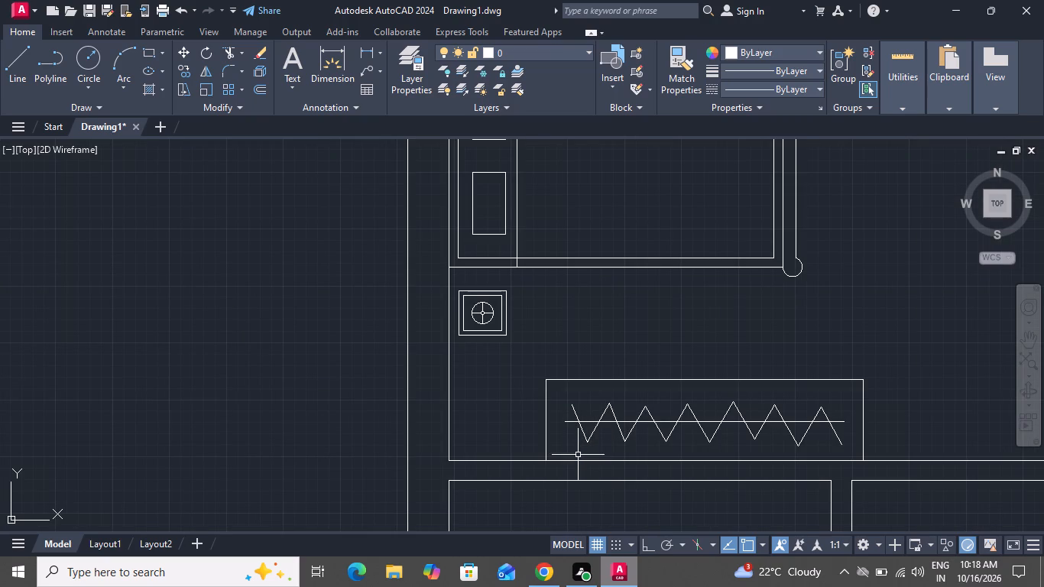
scroll(587, 454, down, 1)
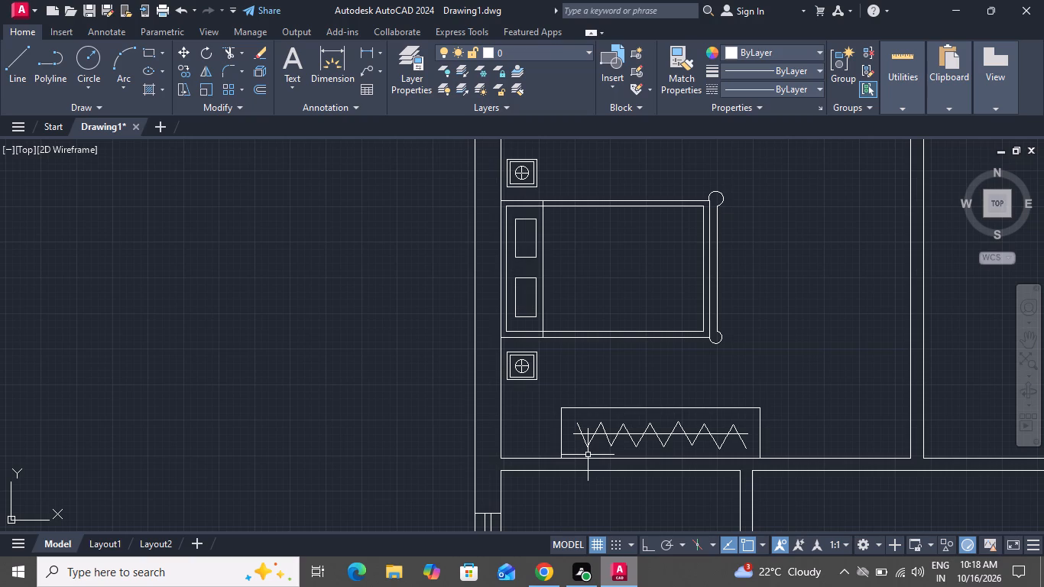
scroll(588, 456, down, 2)
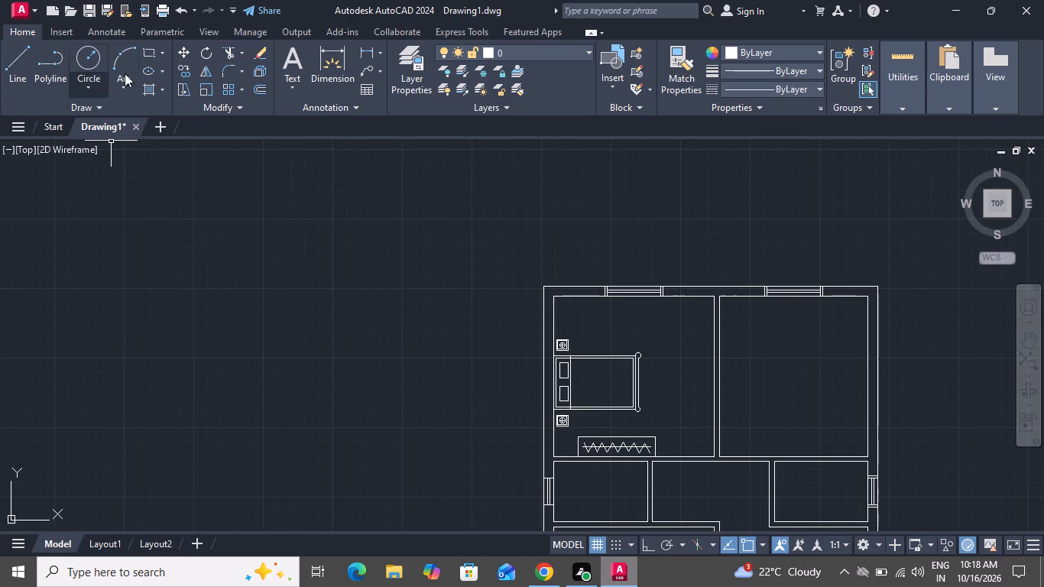
click(154, 58)
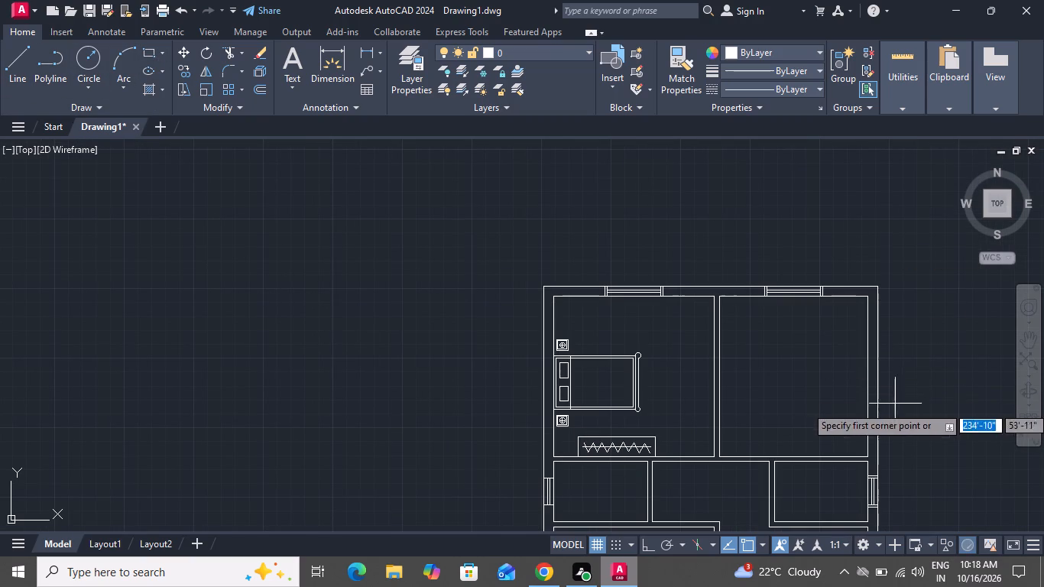
scroll(877, 434, up, 1)
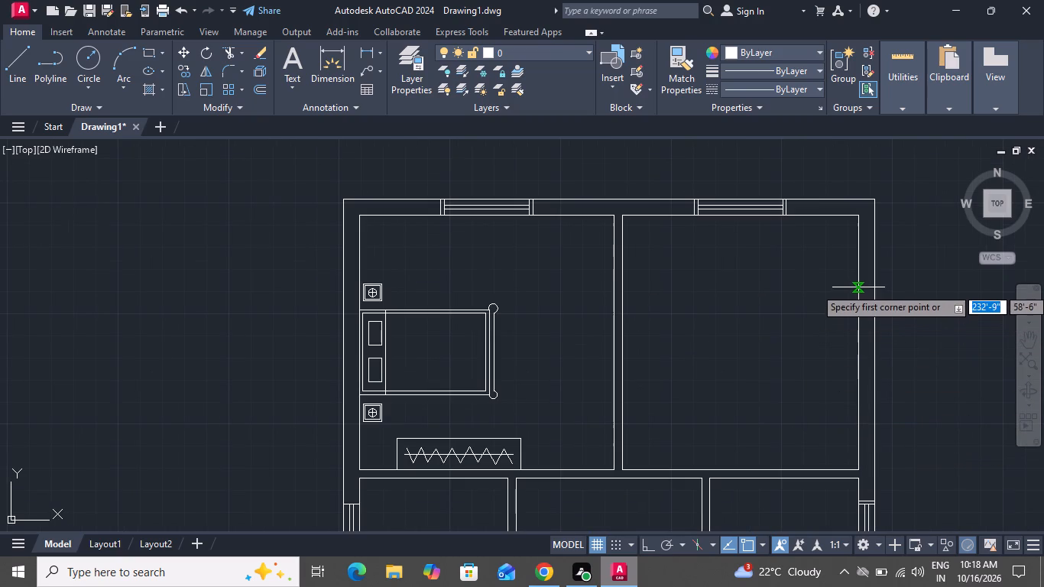
click(858, 287)
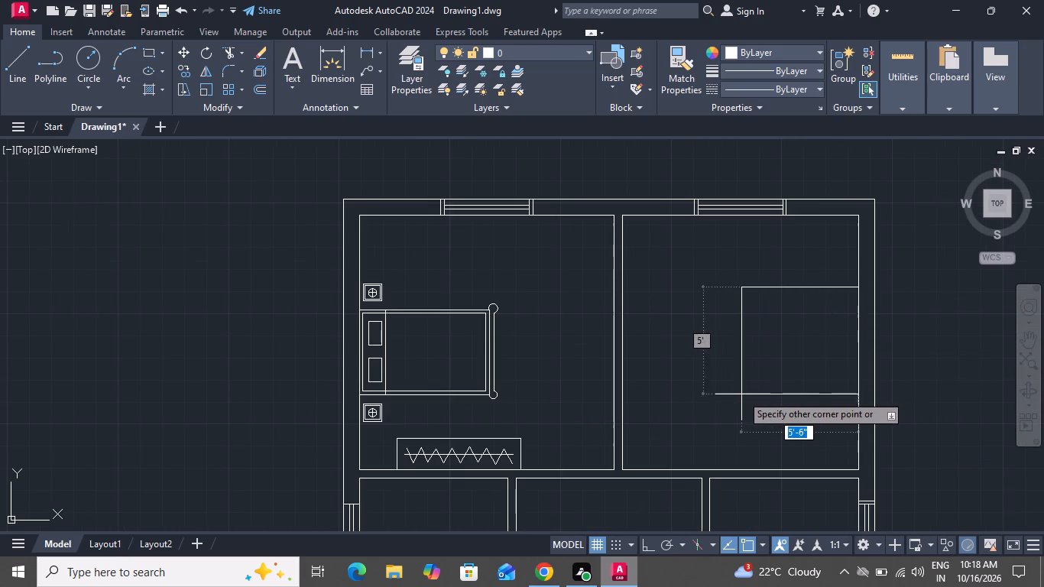
click(731, 391)
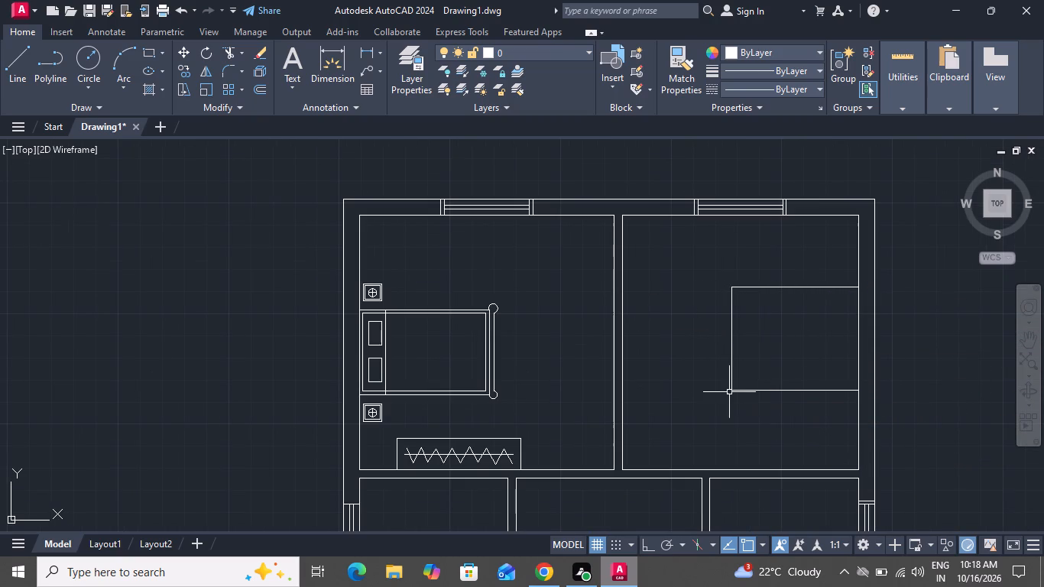
Offset the new bed outline 2" inward.
text(o)
key(space)
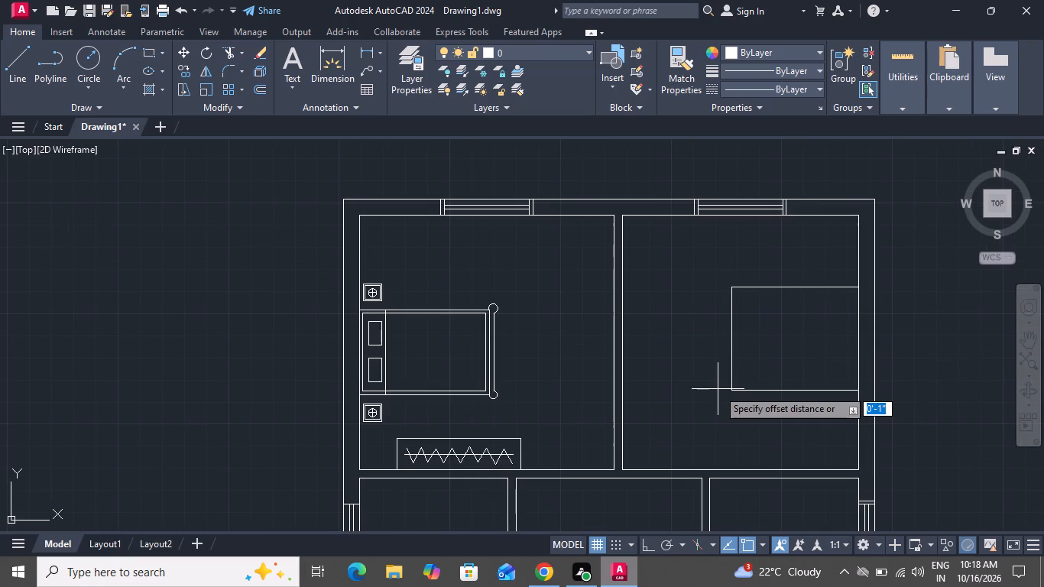
key(2)
key(shift+quotedbl)
key(Return)
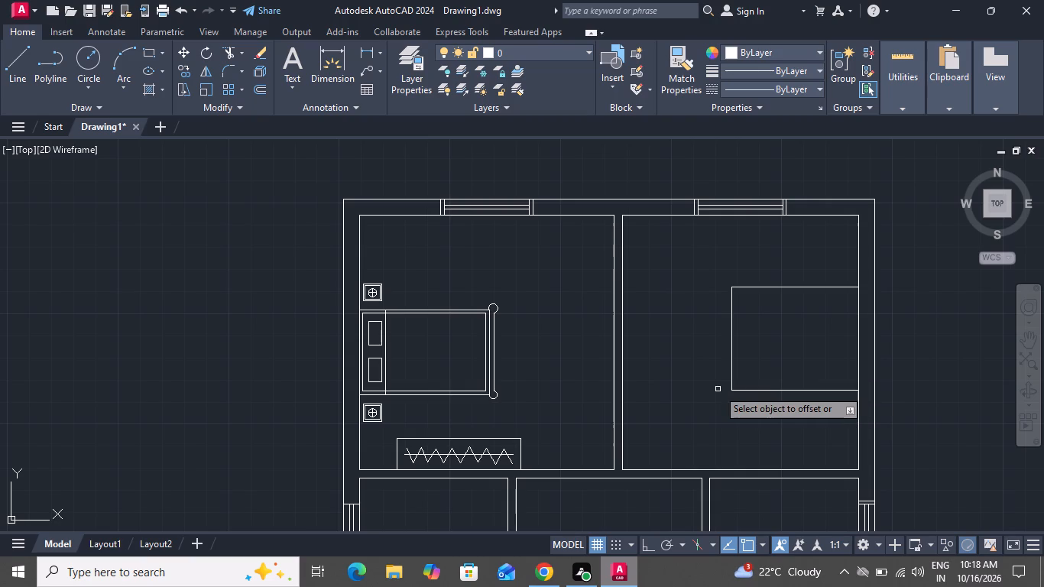
click(822, 286)
click(822, 315)
right_click(823, 317)
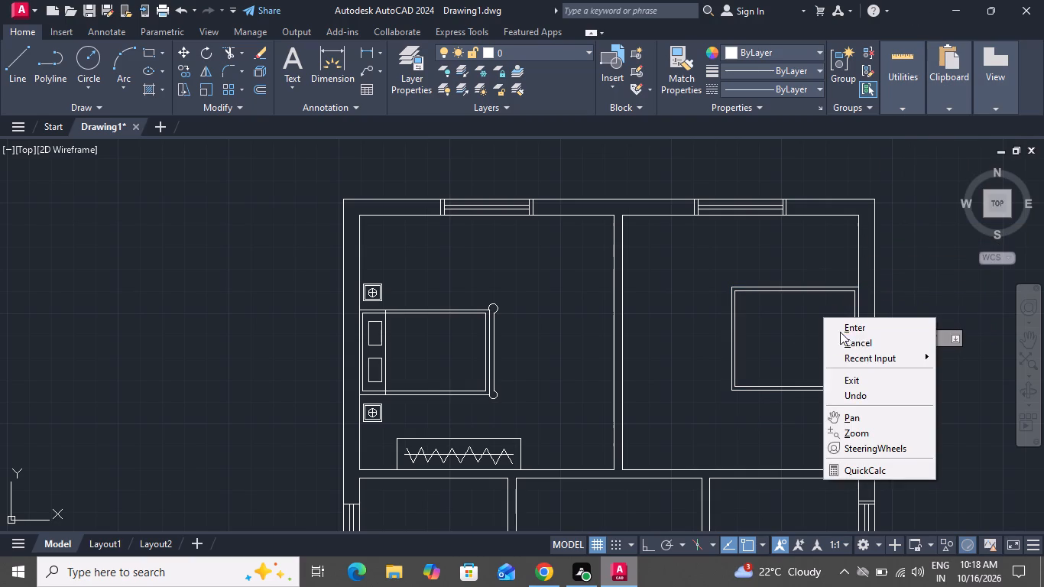
click(842, 339)
With Ortho on, draw a vertical line about 4'-10" long across the new bed near its wall end, from upper to lower outer edge.
click(11, 50)
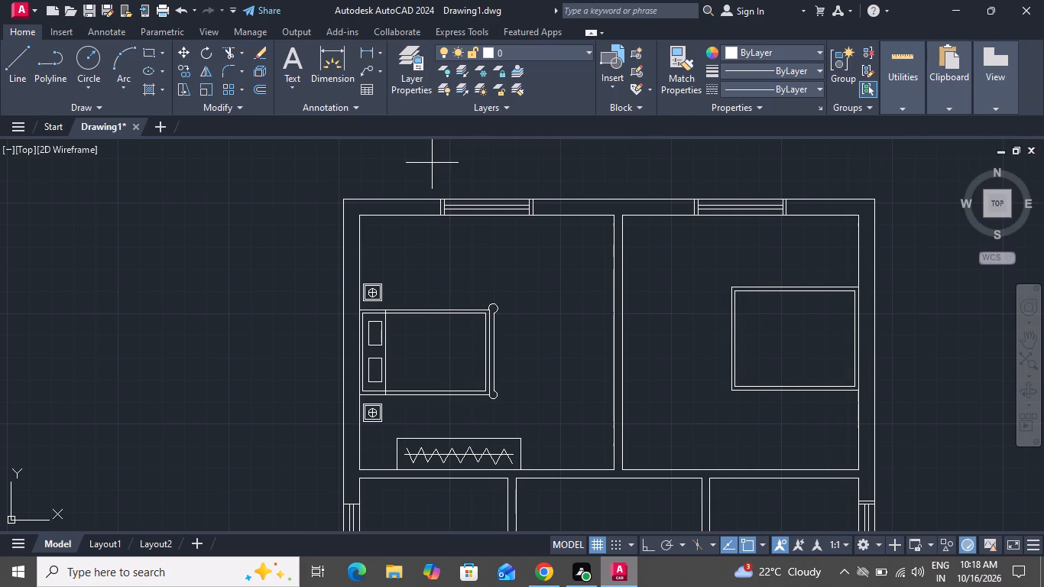
scroll(787, 281, up, 2)
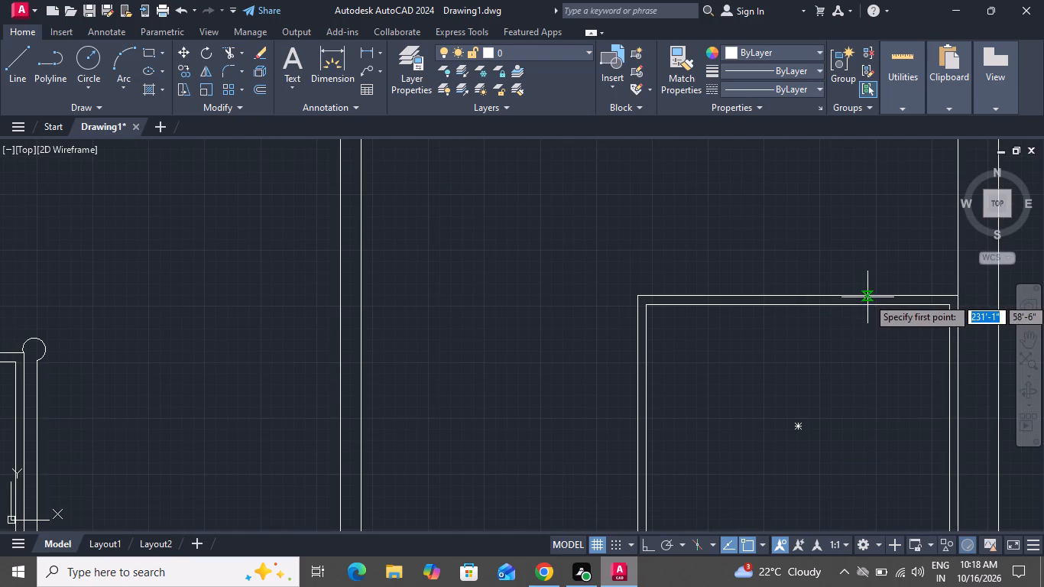
click(868, 296)
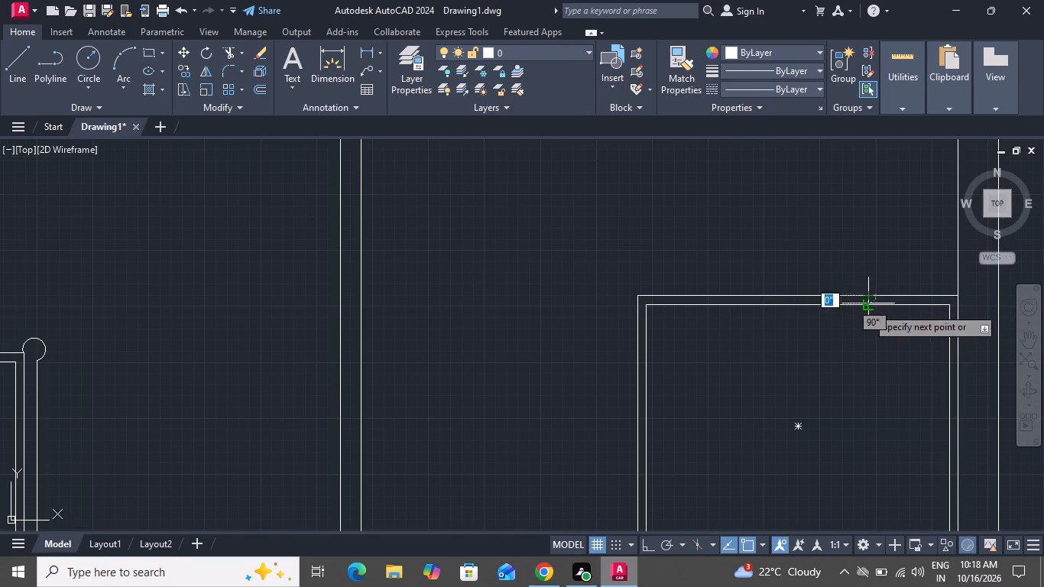
scroll(840, 356, down, 2)
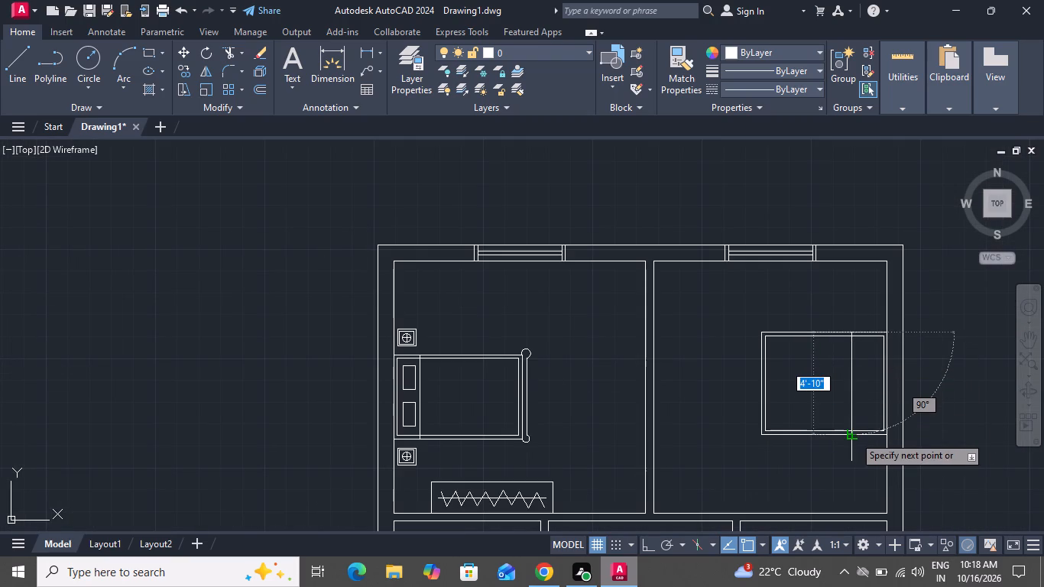
click(649, 544)
scroll(852, 431, up, 3)
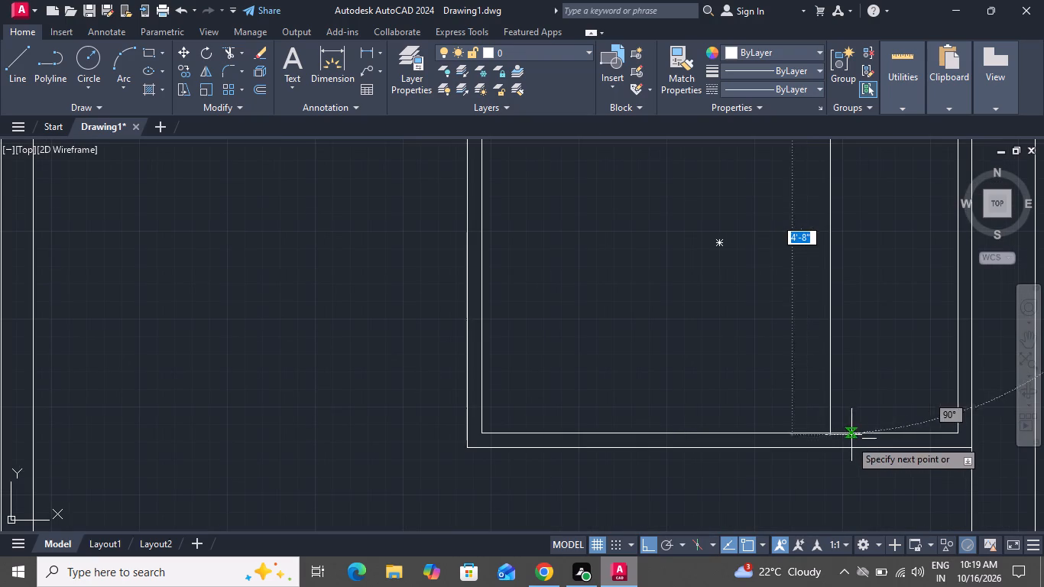
click(830, 451)
right_click(830, 451)
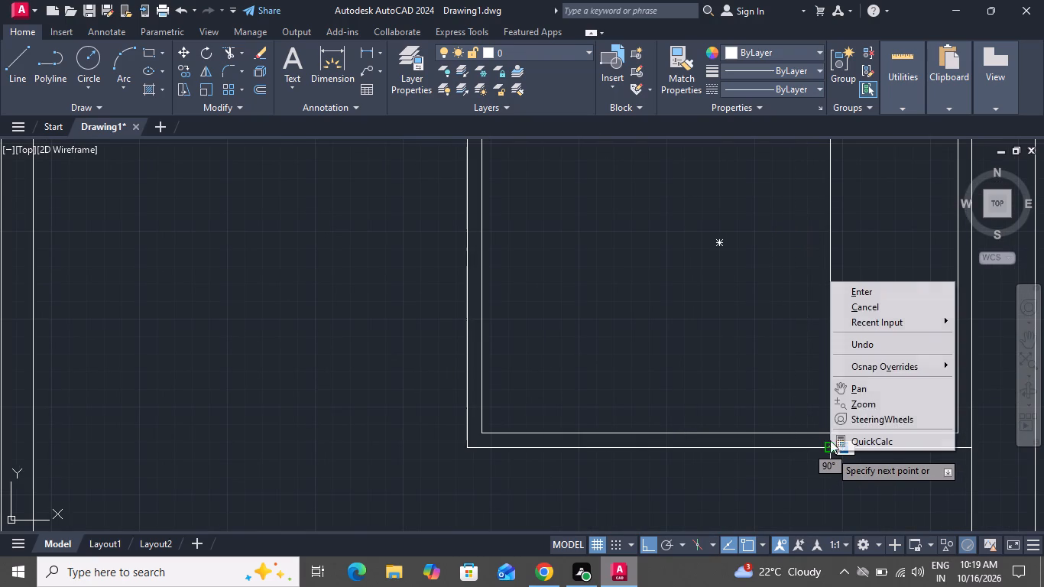
click(854, 301)
scroll(745, 363, down, 2)
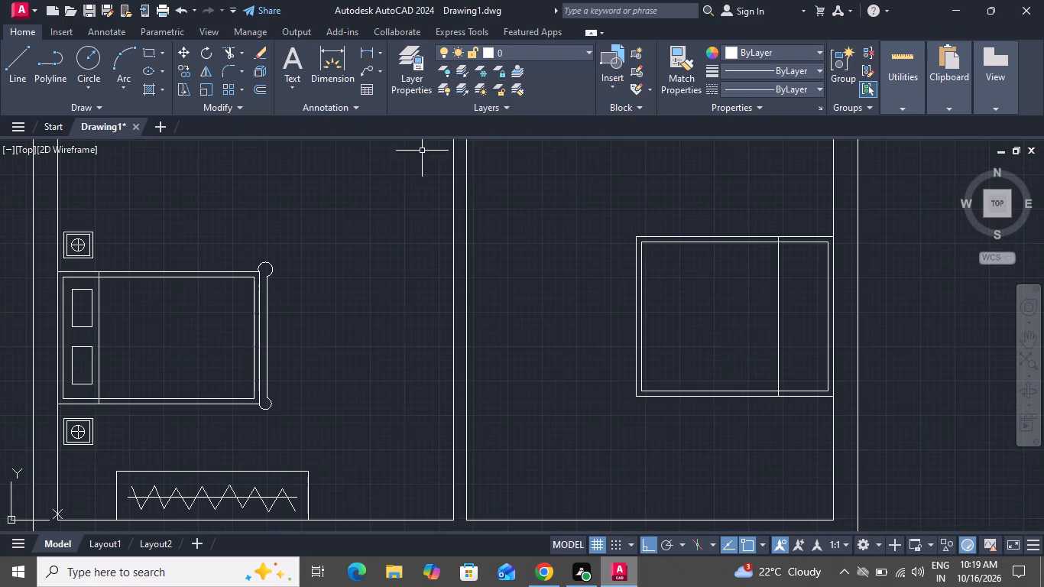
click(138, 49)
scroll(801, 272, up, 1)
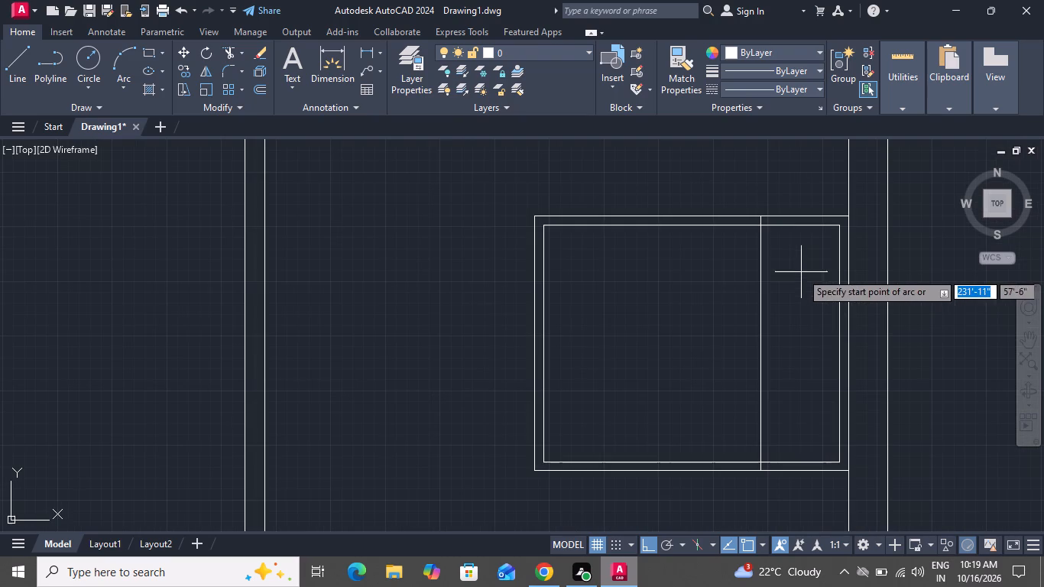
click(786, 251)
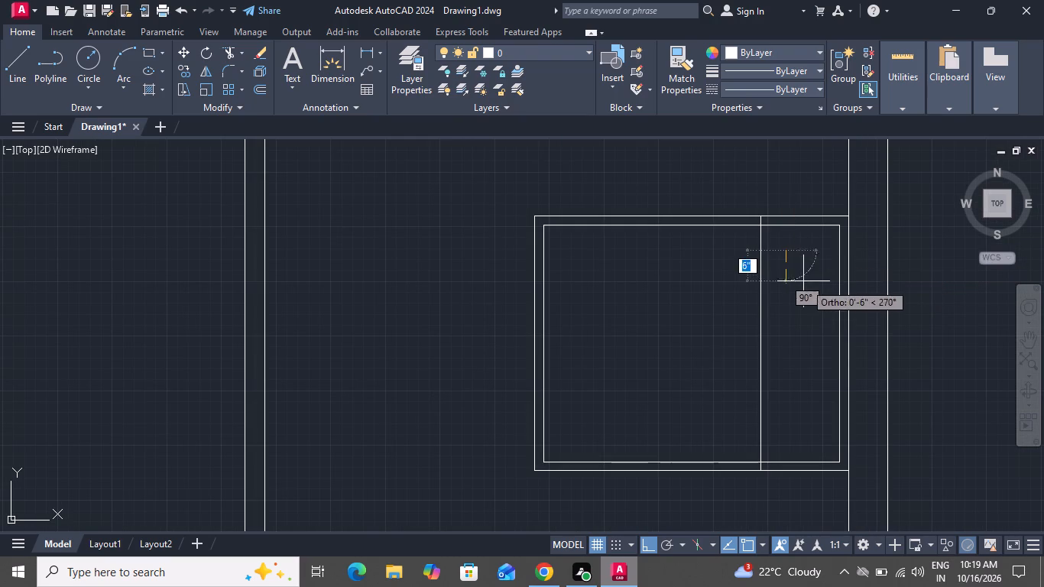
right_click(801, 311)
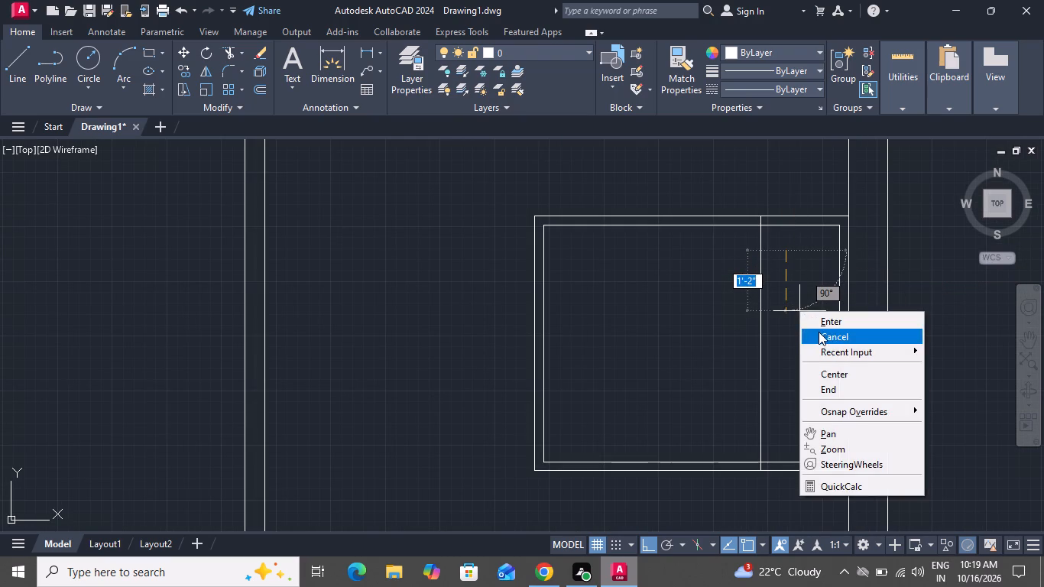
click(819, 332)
Draw a pillow rectangle about 10" by 1'-5" in the upper part of the new bed's head section.
click(146, 54)
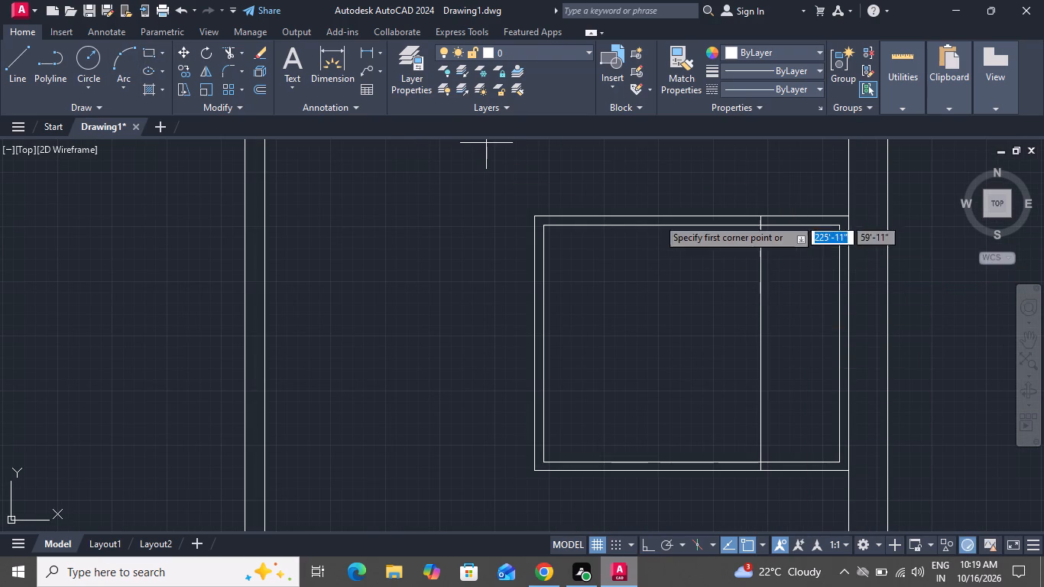
click(782, 248)
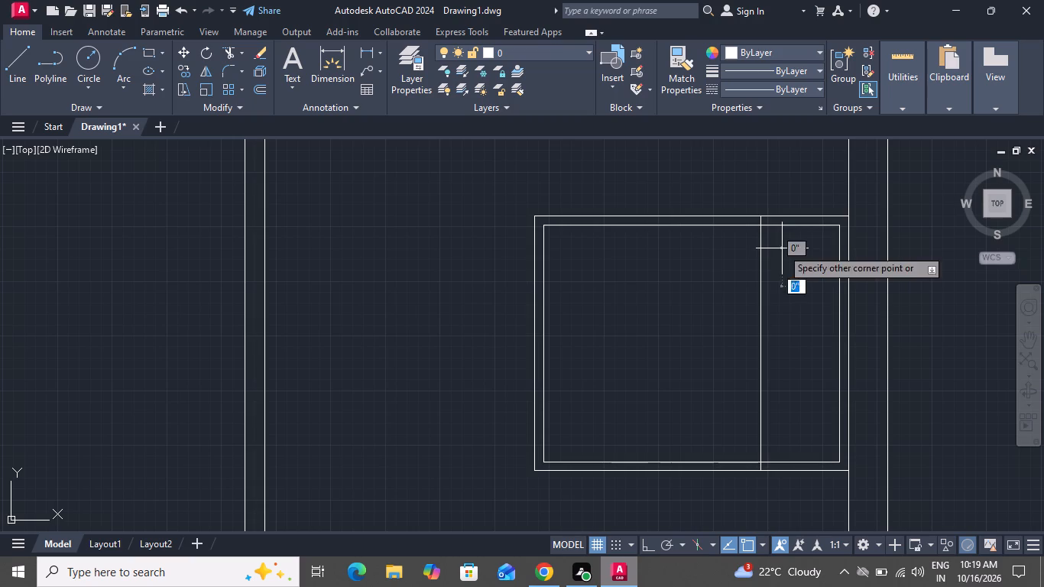
click(828, 324)
Copy the pillow rectangle about 2'-1" straight down within the bed's head section.
drag(824, 316, 822, 323)
click(806, 336)
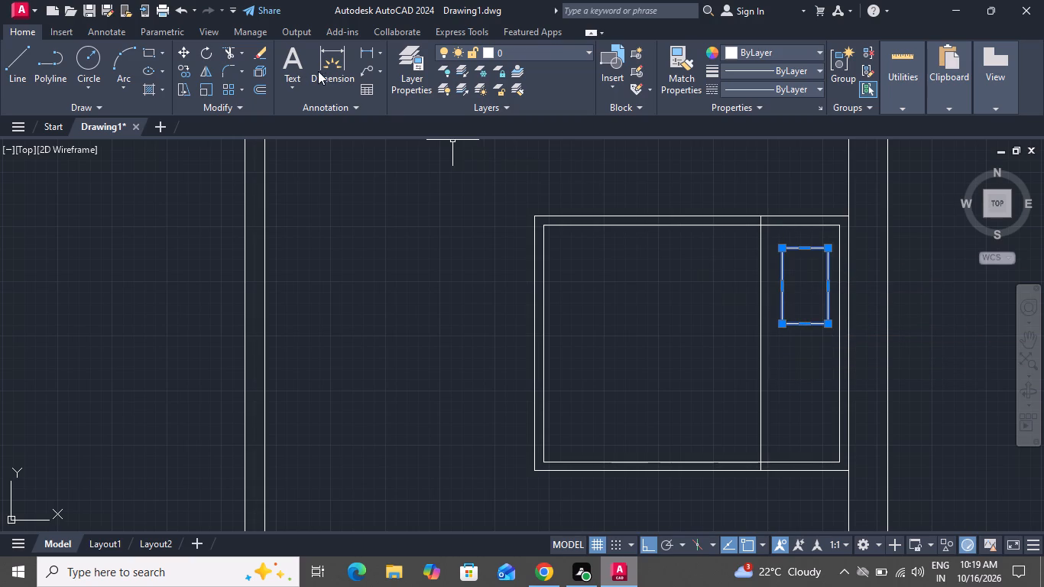
click(179, 62)
click(182, 70)
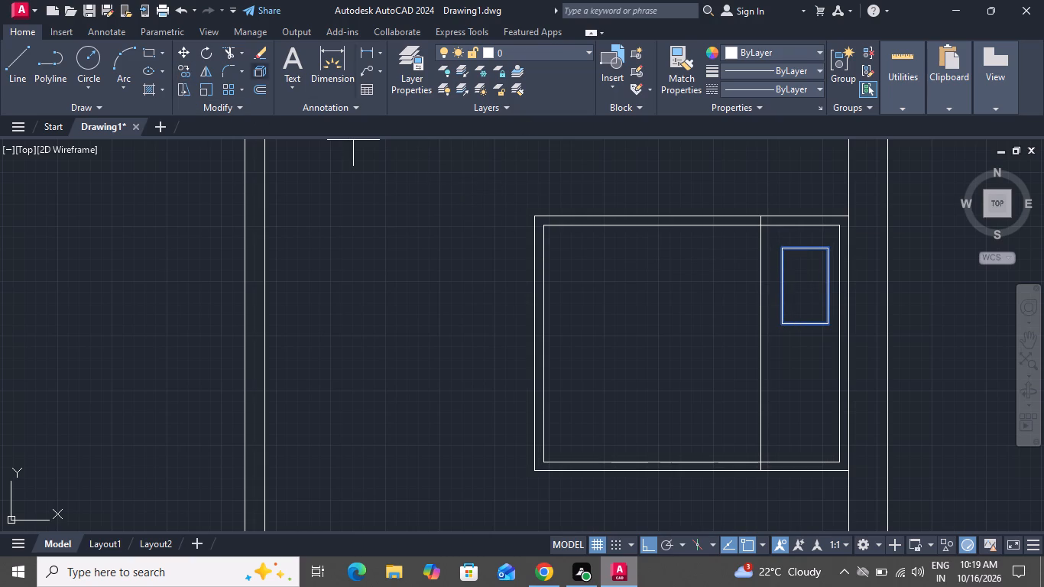
click(784, 245)
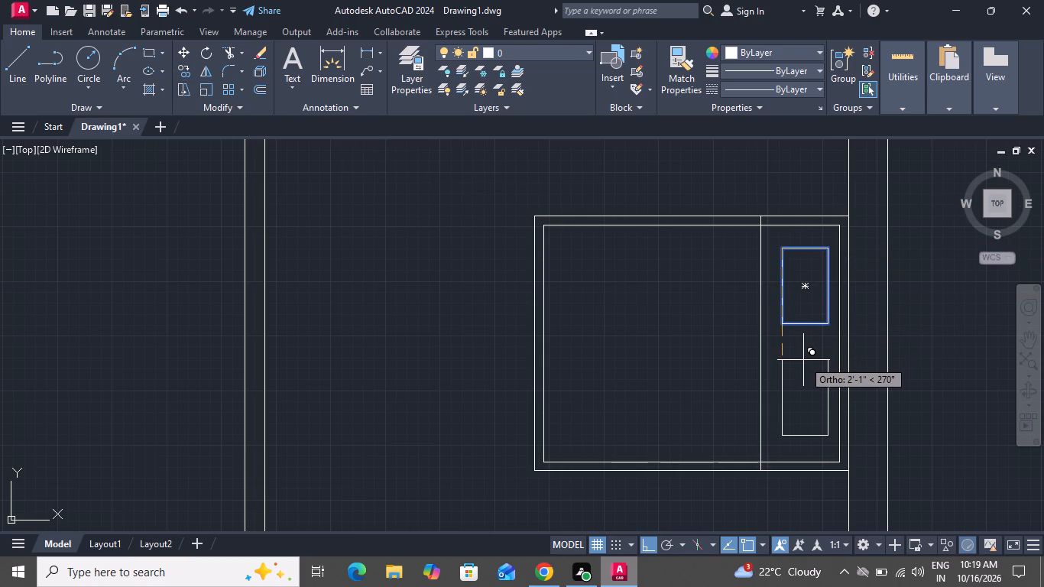
click(807, 362)
right_click(810, 351)
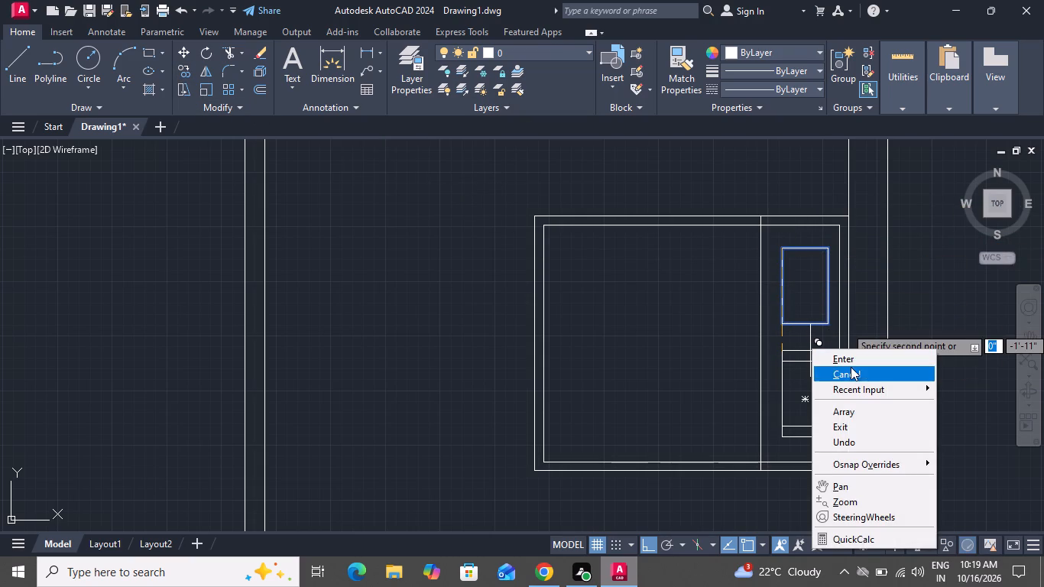
click(852, 370)
Draw a vertical line about 4'-3" long just outside the foot end of the new bed.
scroll(699, 308, down, 2)
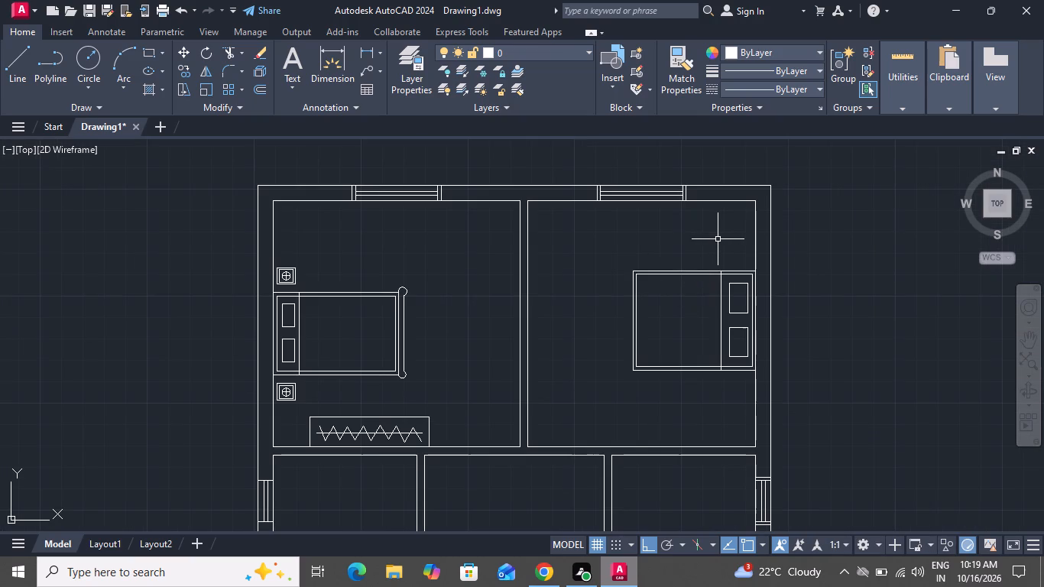
scroll(712, 246, down, 1)
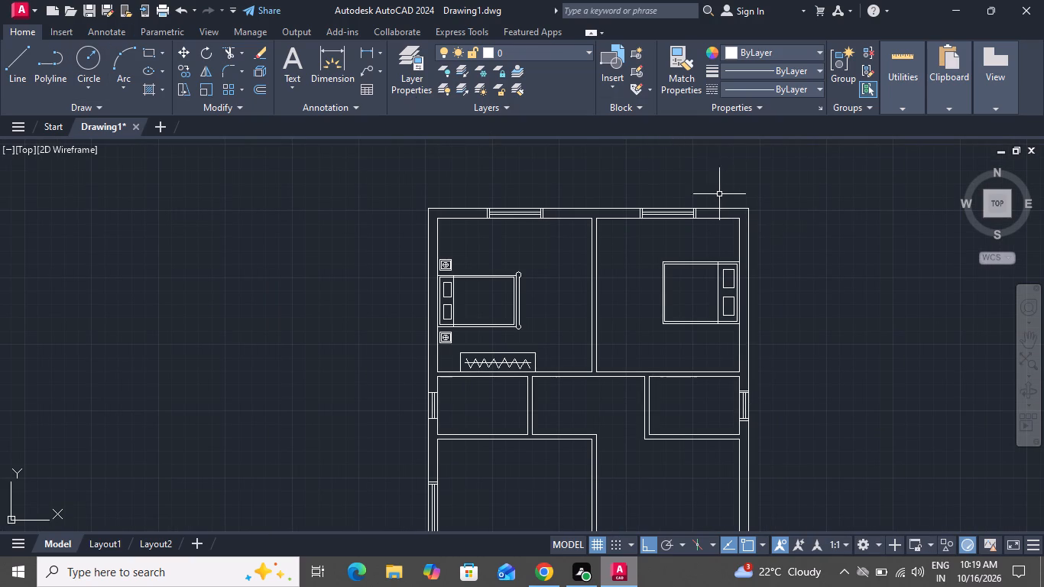
click(16, 42)
click(21, 64)
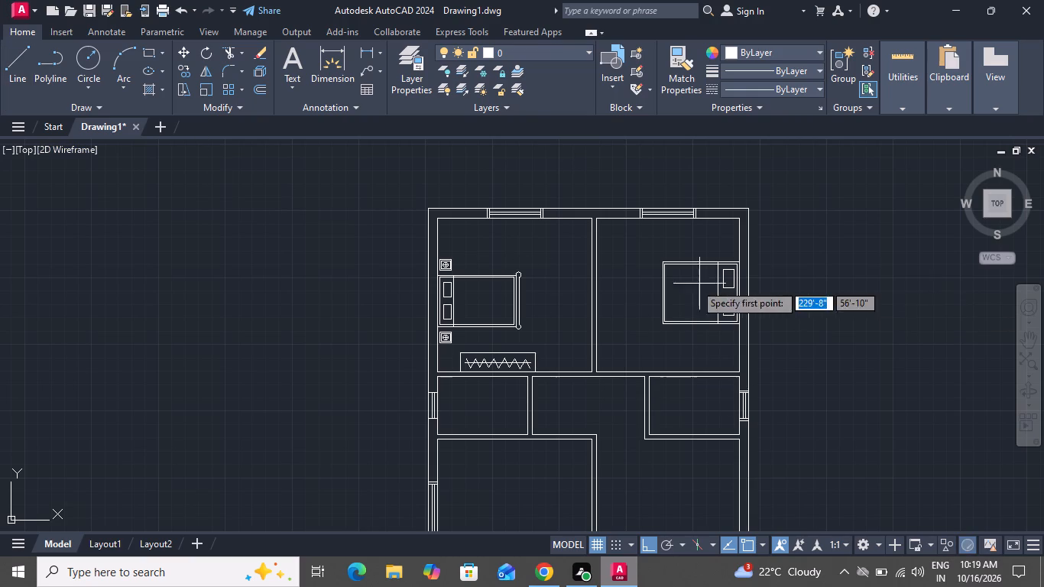
scroll(665, 273, up, 3)
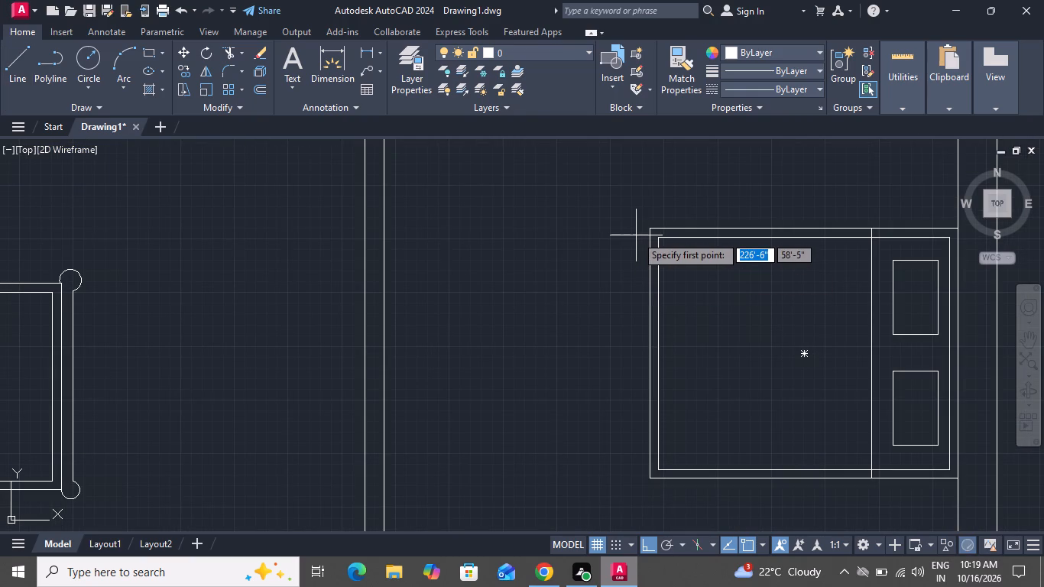
click(636, 241)
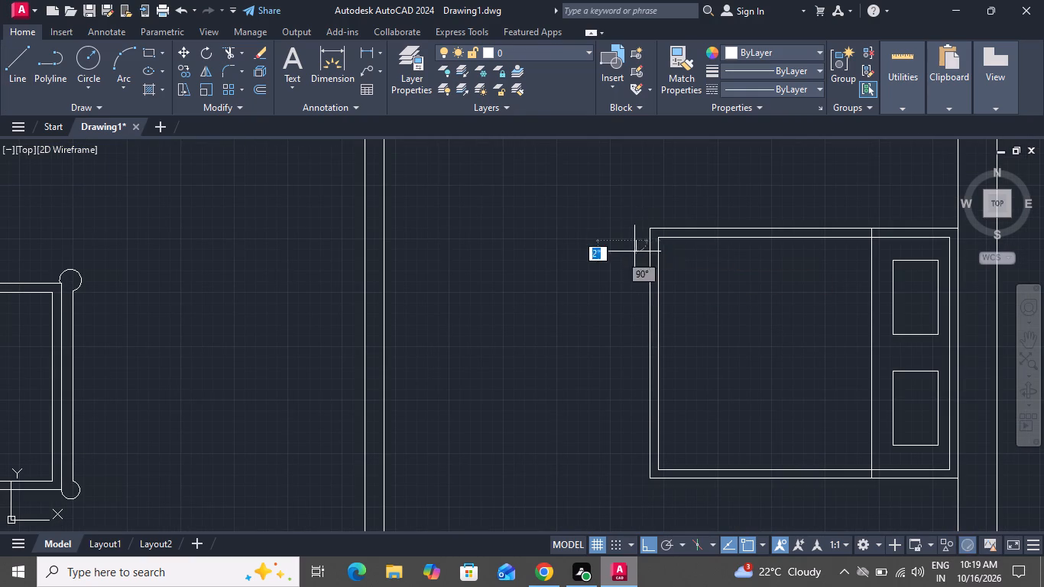
click(636, 459)
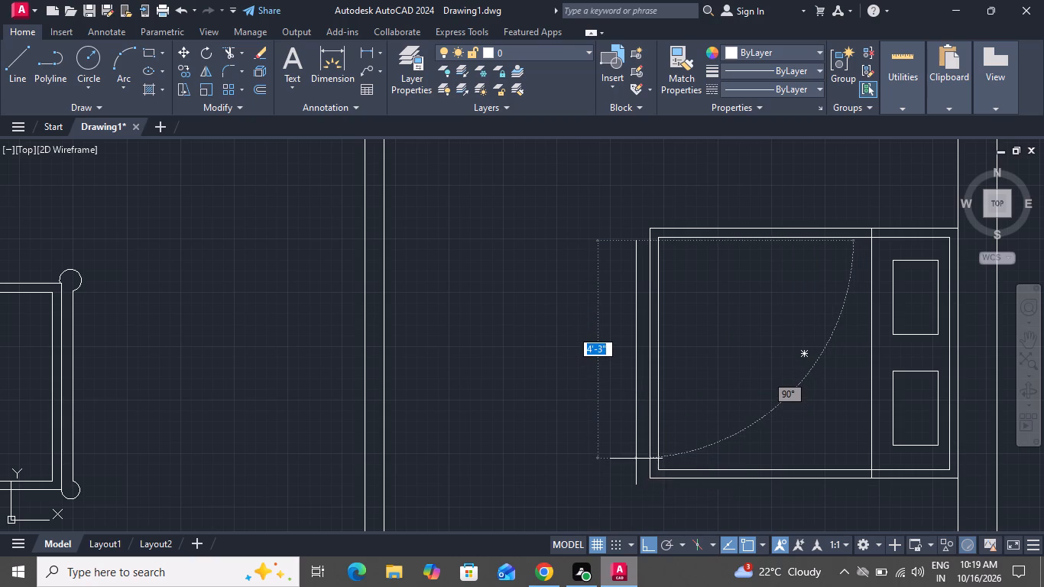
right_click(637, 453)
click(724, 299)
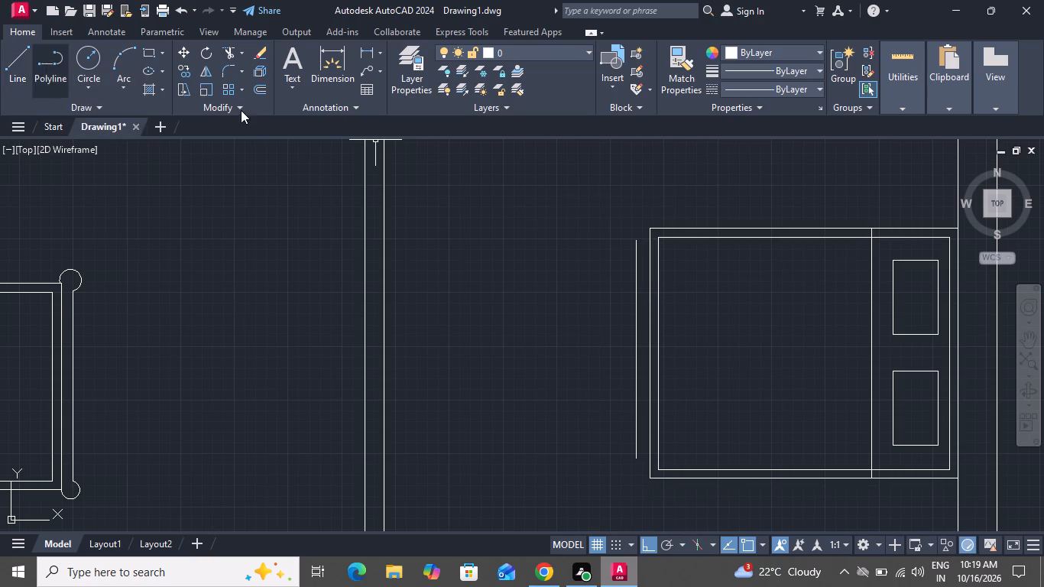
Draw a rounded arc from the upper end of the footboard line to the bed's upper foot corner.
click(115, 59)
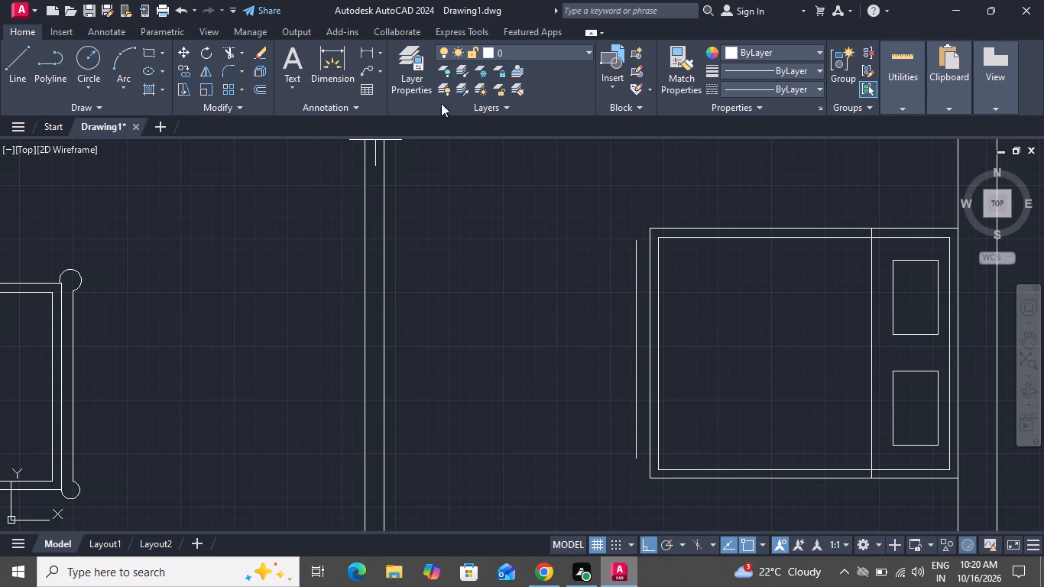
scroll(616, 180, up, 2)
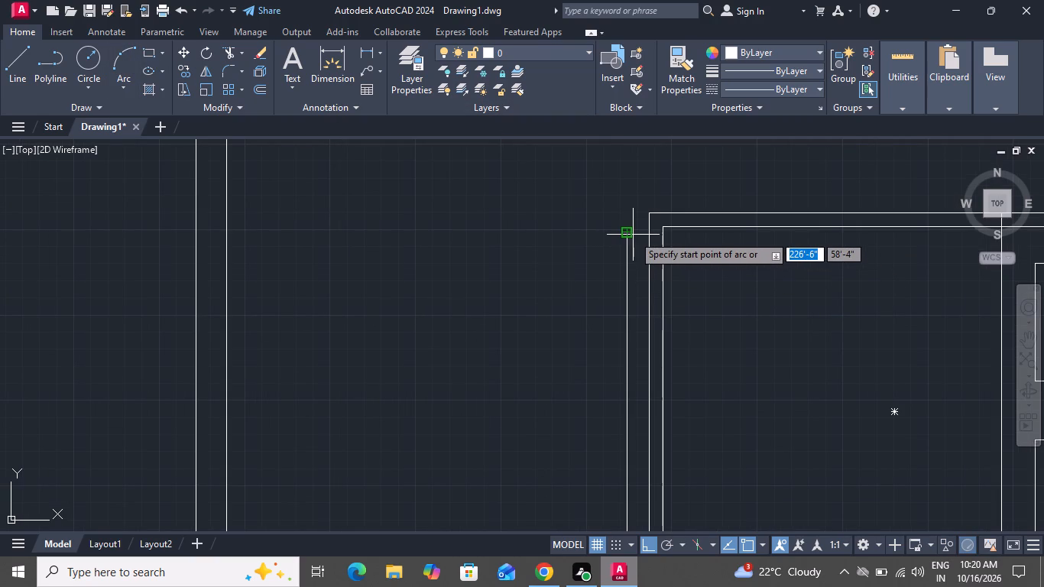
click(631, 235)
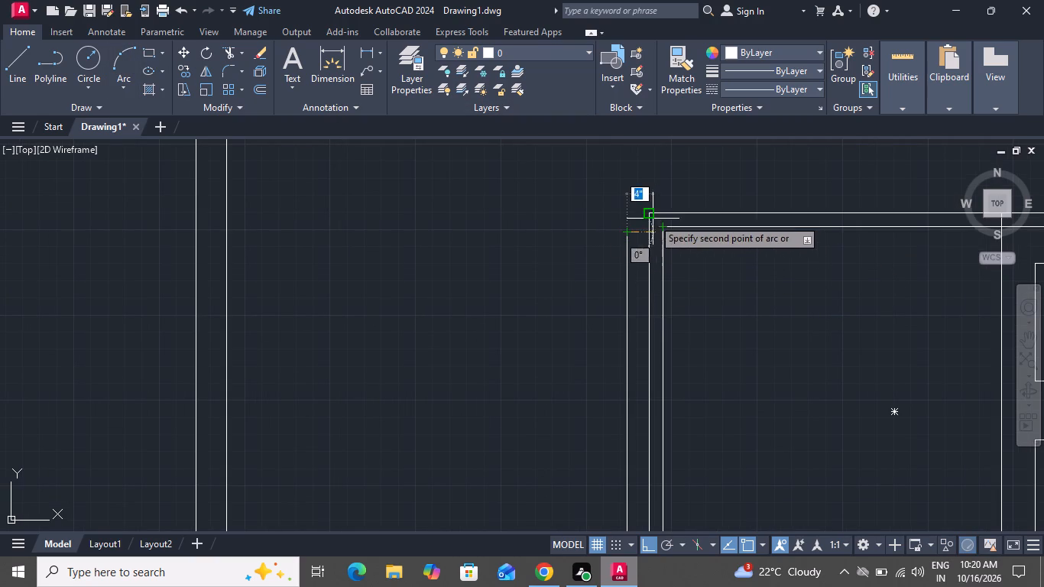
click(653, 218)
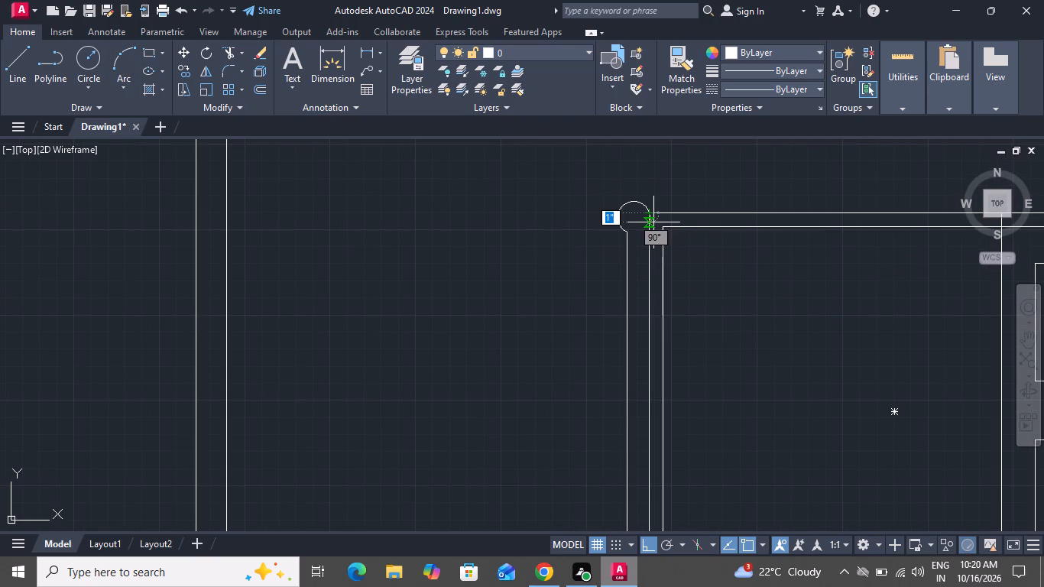
click(653, 222)
Trim the excess end of the arc at the bed's upper foot corner.
click(227, 50)
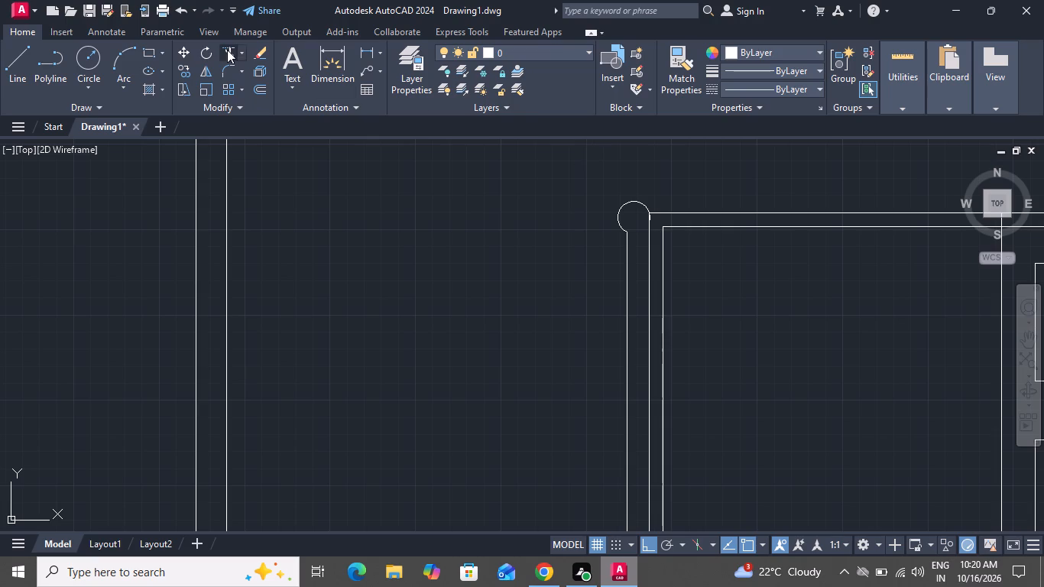
scroll(711, 212, up, 3)
scroll(479, 209, up, 1)
scroll(479, 209, down, 1)
scroll(481, 211, up, 3)
click(469, 219)
scroll(567, 283, down, 3)
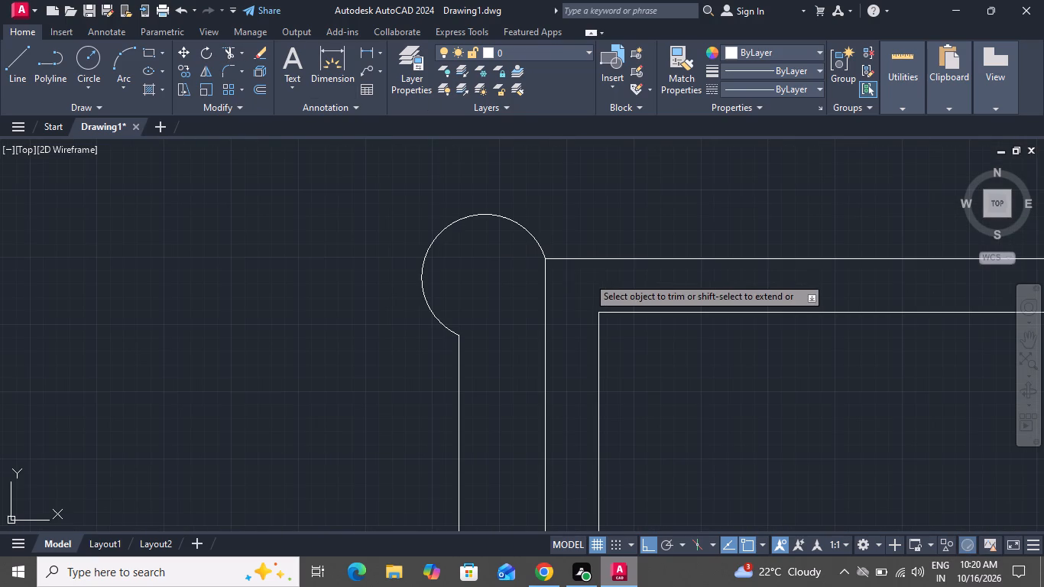
right_click(558, 205)
click(574, 219)
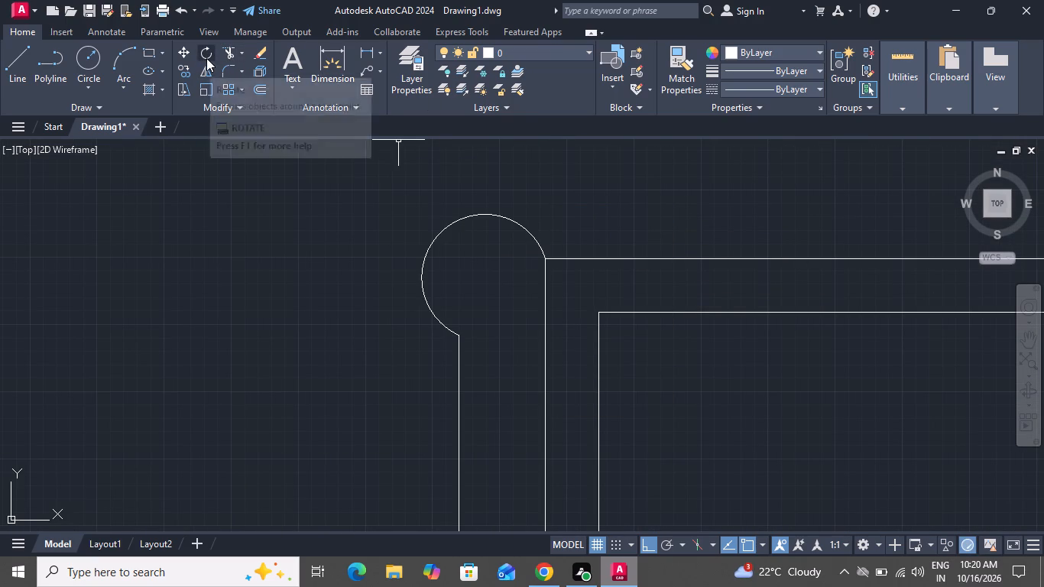
Draw a matching rounded arc from the bed's lower foot corner to the lower end of the footboard line.
click(118, 60)
scroll(430, 145, down, 3)
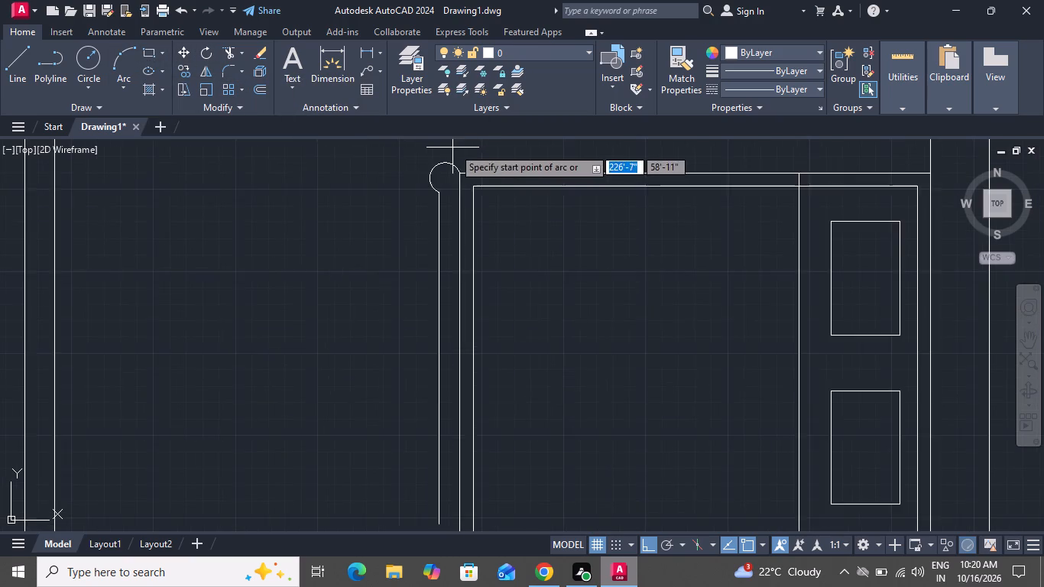
scroll(467, 149, down, 2)
scroll(437, 297, up, 3)
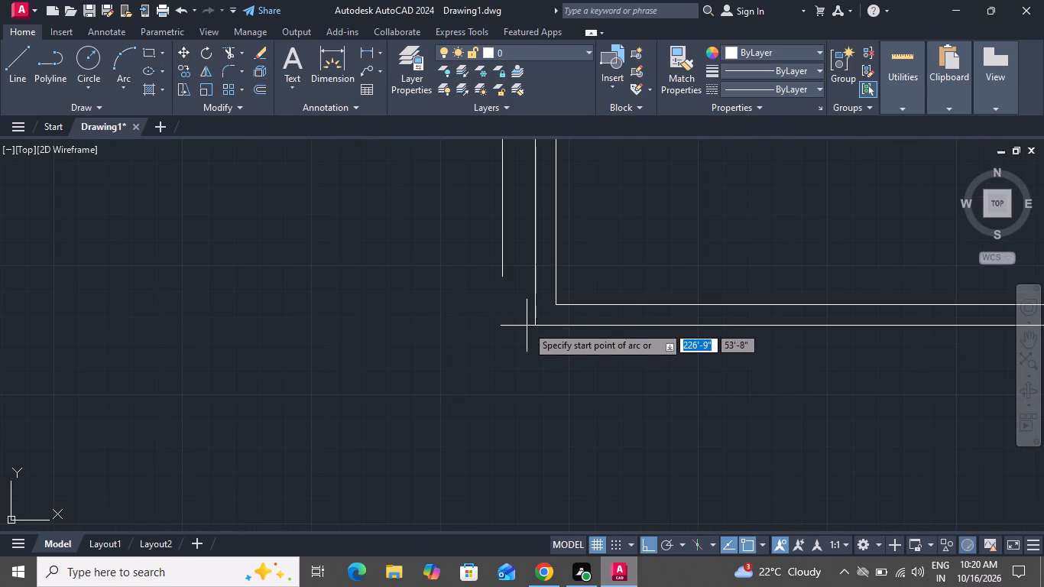
click(535, 325)
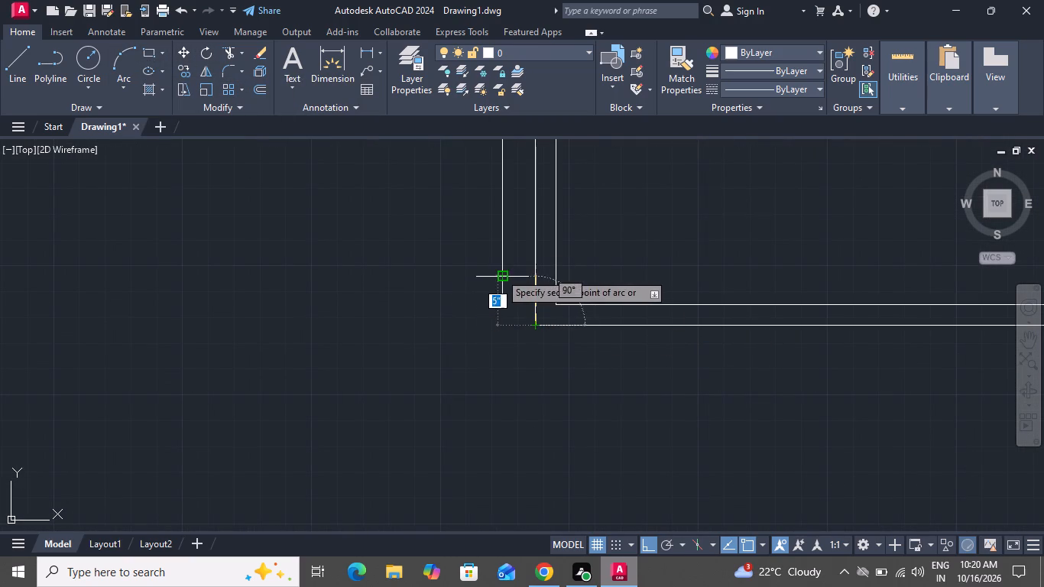
click(500, 273)
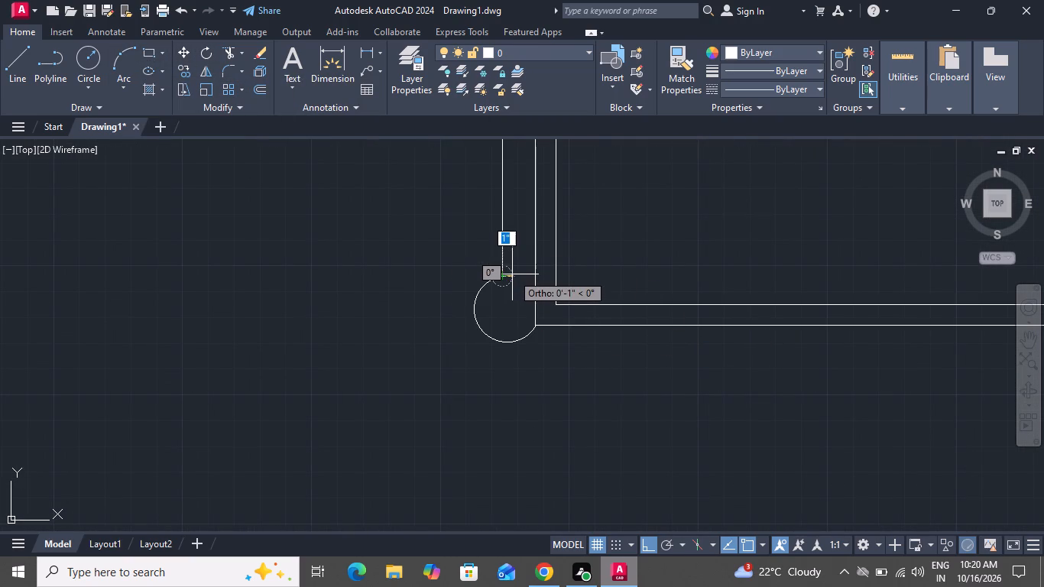
click(512, 275)
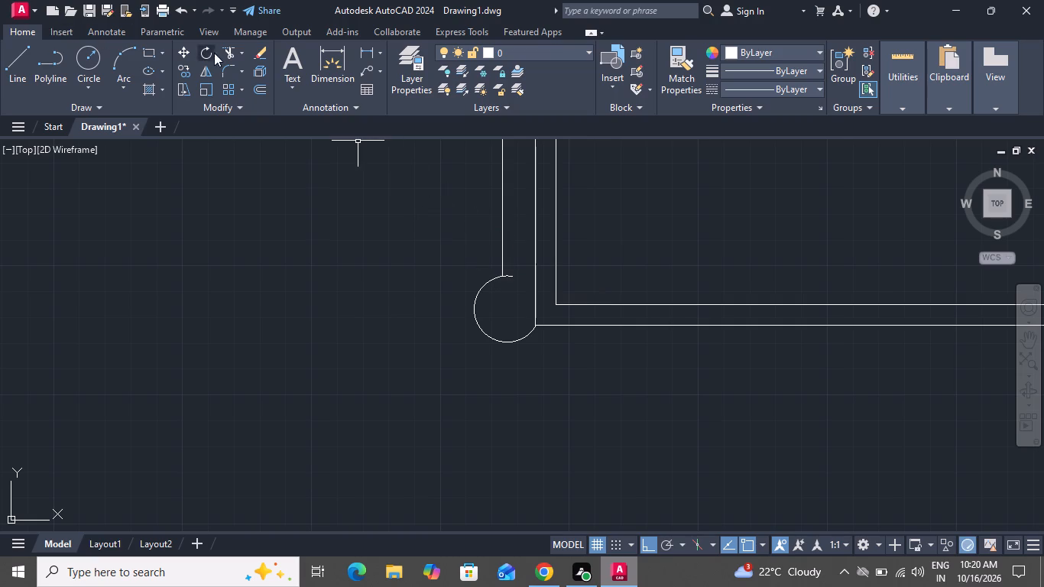
Trim the part of the lower arc that extends past the footboard line.
click(225, 53)
scroll(529, 258, up, 2)
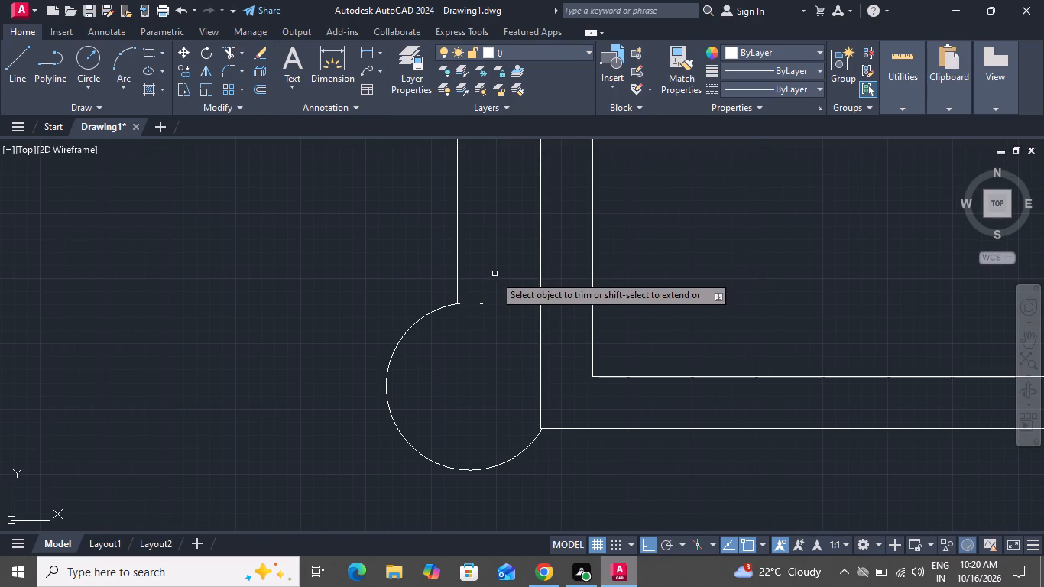
click(468, 302)
scroll(559, 358, down, 1)
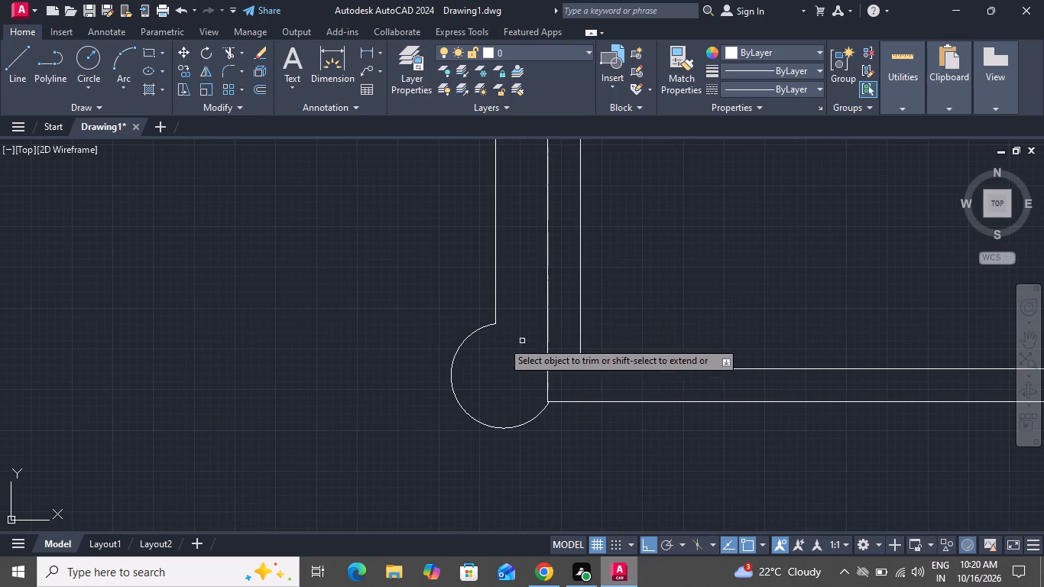
right_click(367, 303)
click(396, 331)
Draw a bedside table rectangle about 1'-4" by 1'-1" above the head end of the new bed, near the outer wall.
scroll(396, 328, down, 3)
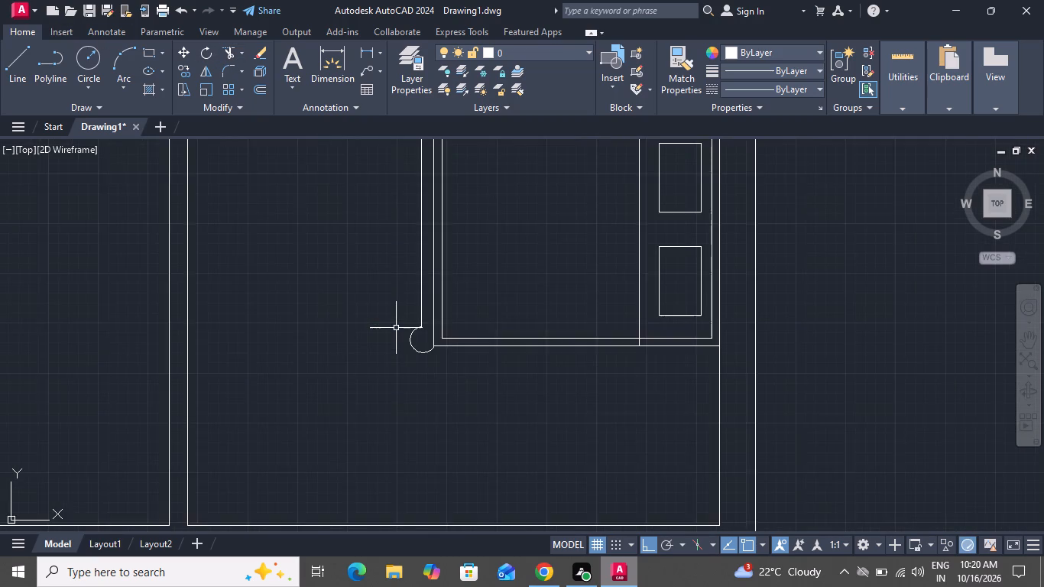
scroll(397, 327, up, 1)
scroll(405, 313, down, 4)
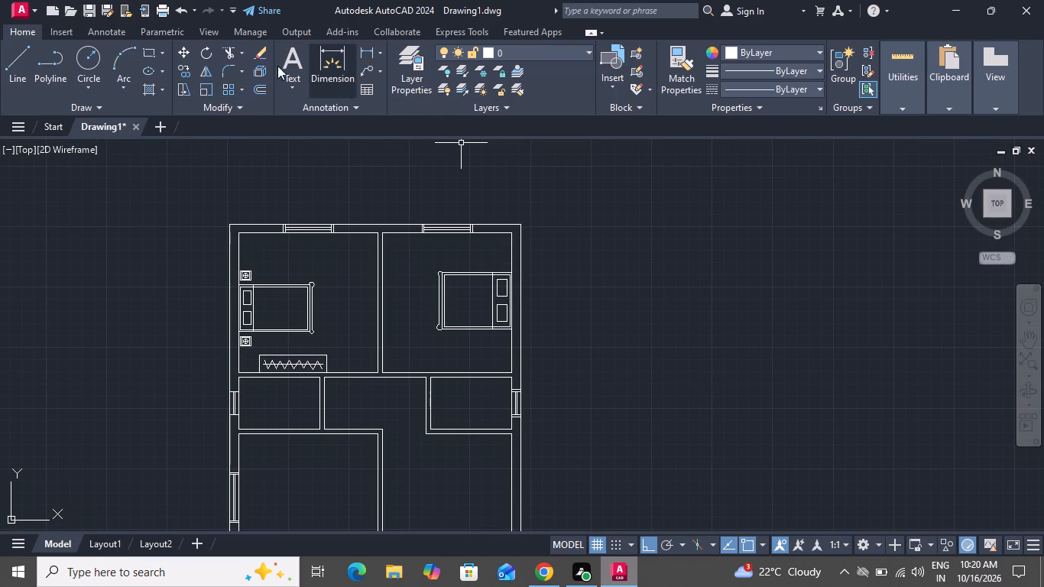
click(141, 57)
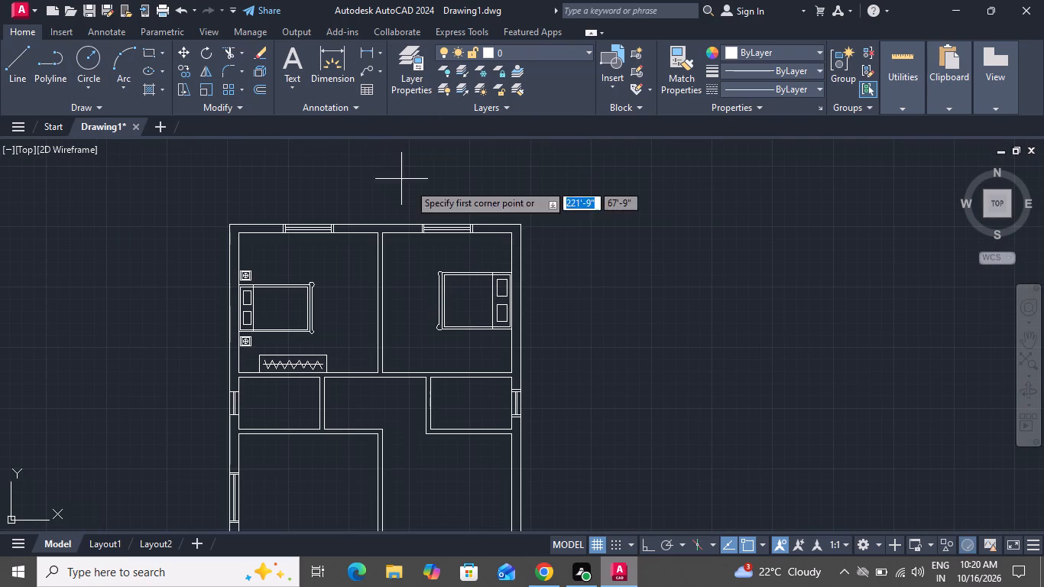
scroll(489, 255, up, 3)
click(484, 251)
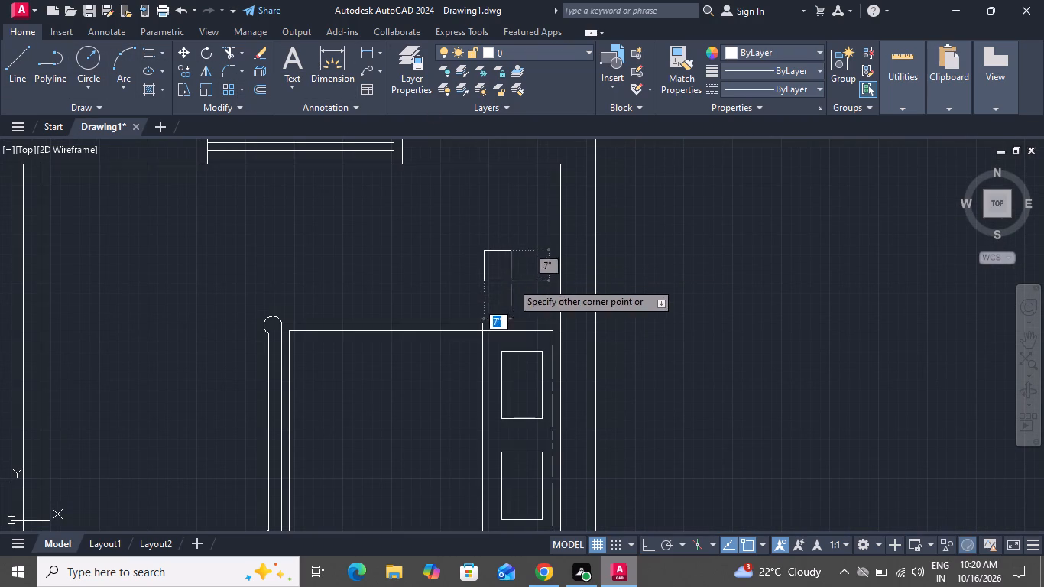
click(546, 301)
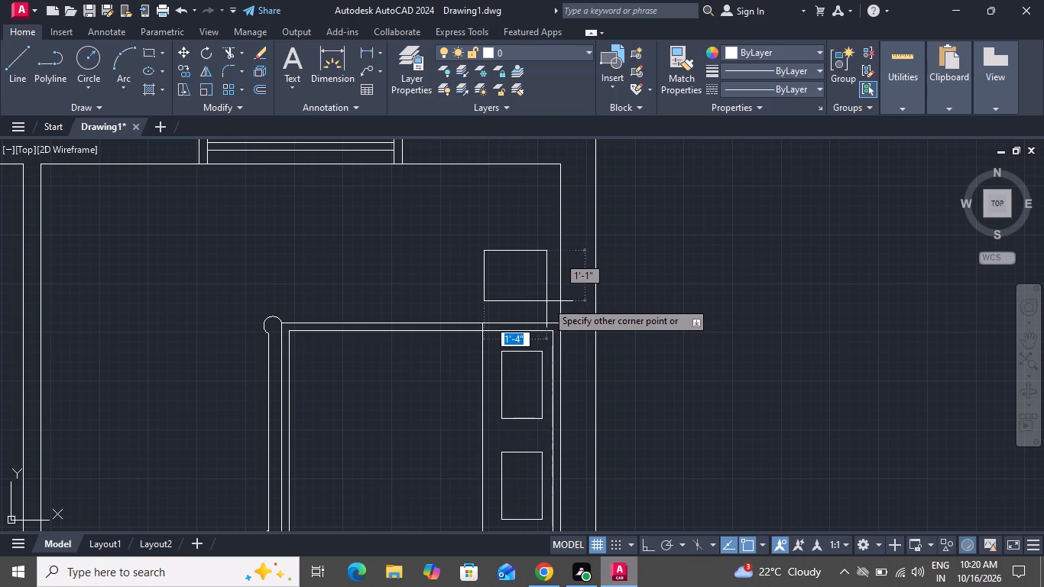
Offset the bedside table rectangle 1" outward.
text(o 1)
key(shift+quotedbl)
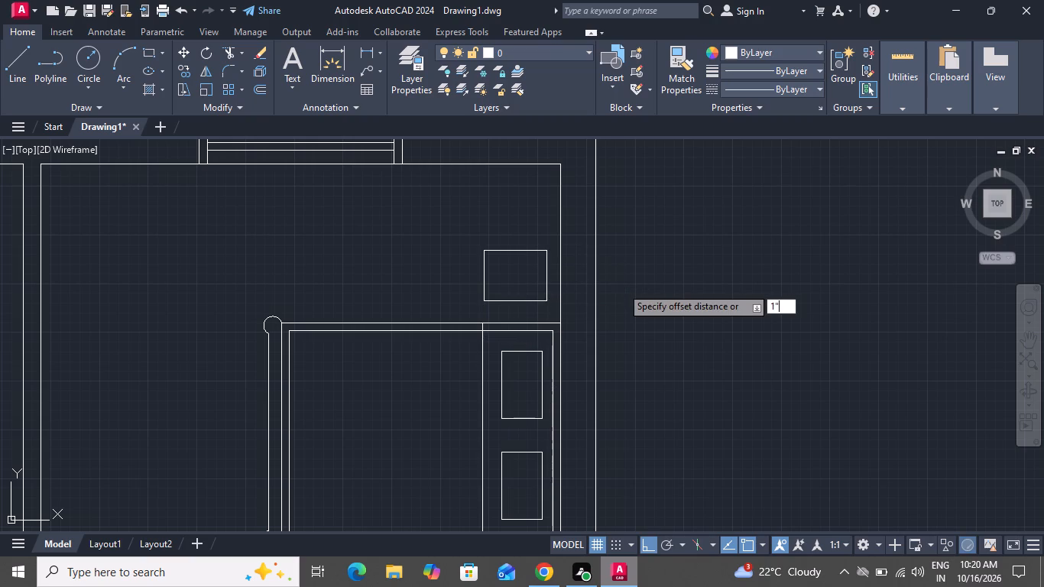
key(Return)
click(532, 253)
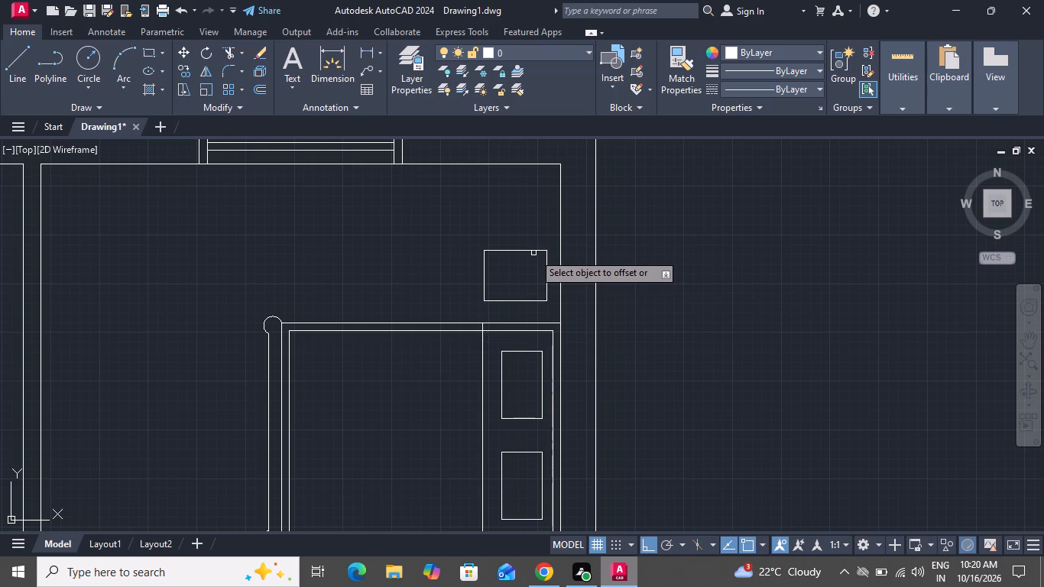
click(536, 252)
click(542, 240)
right_click(542, 240)
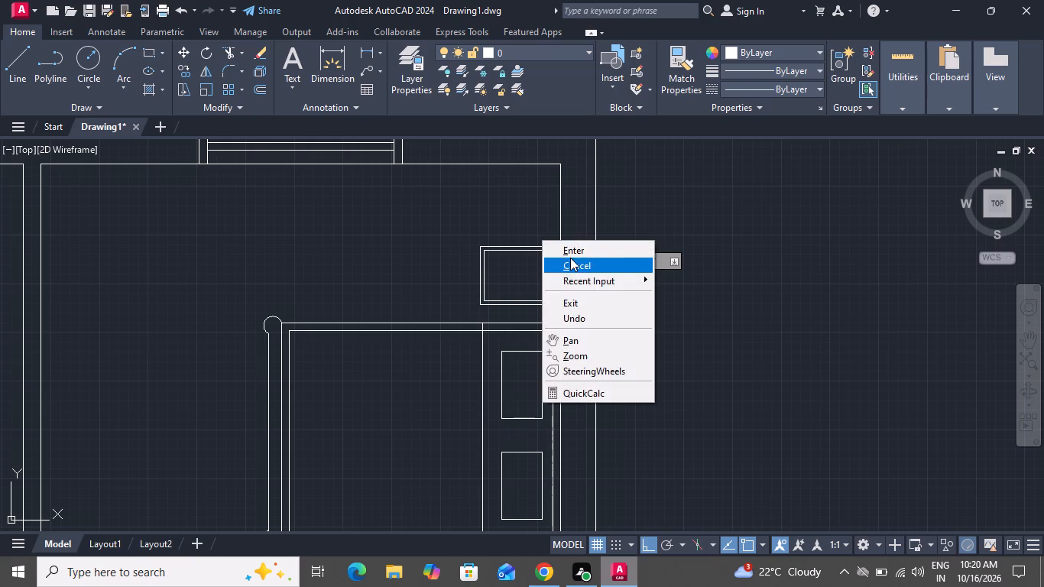
click(573, 264)
Draw a lamp circle centred in the new bedside table, clear of the inner rectangle's edges.
click(98, 66)
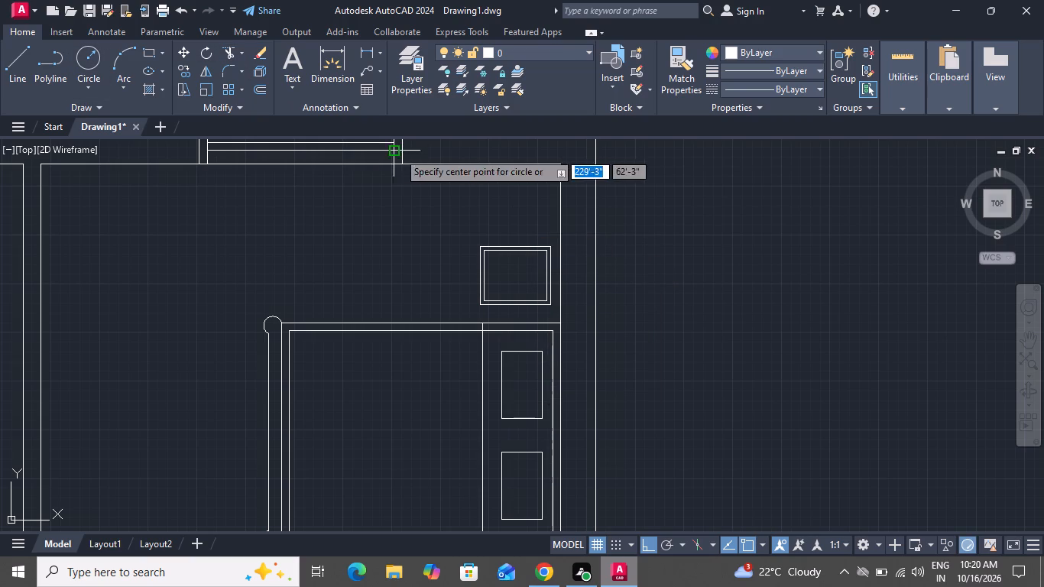
scroll(522, 283, up, 2)
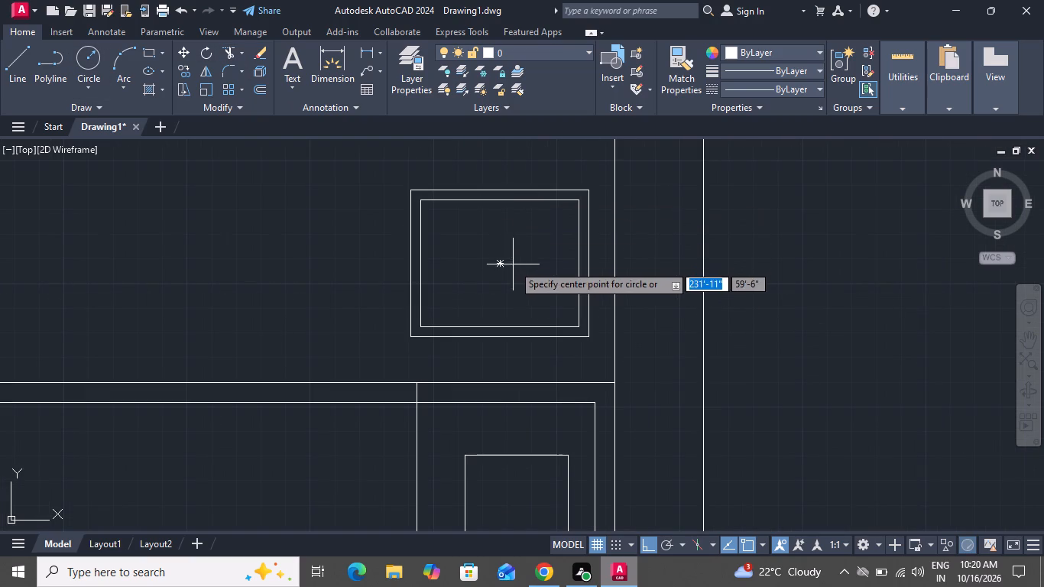
click(495, 263)
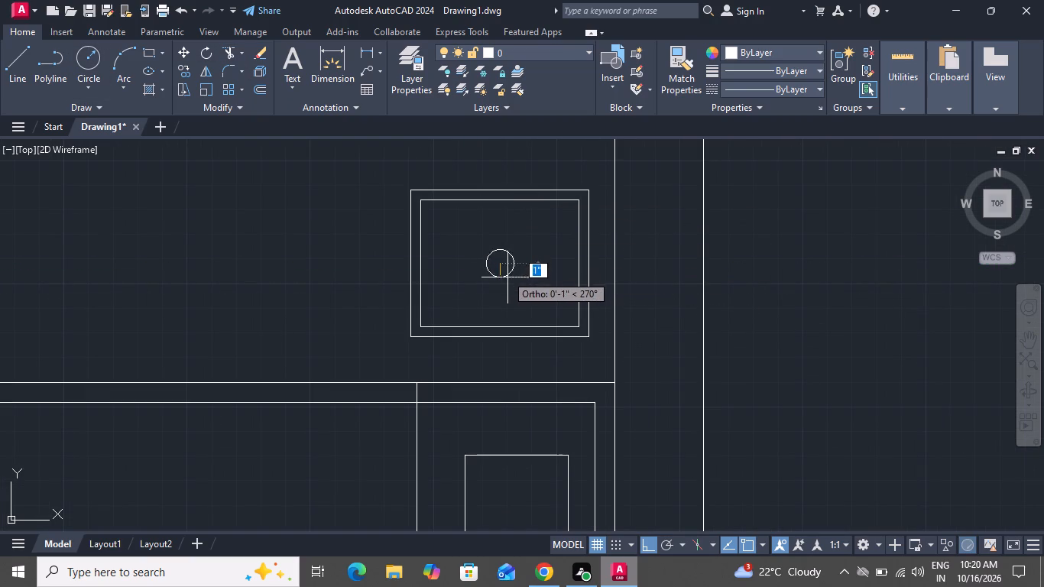
click(520, 303)
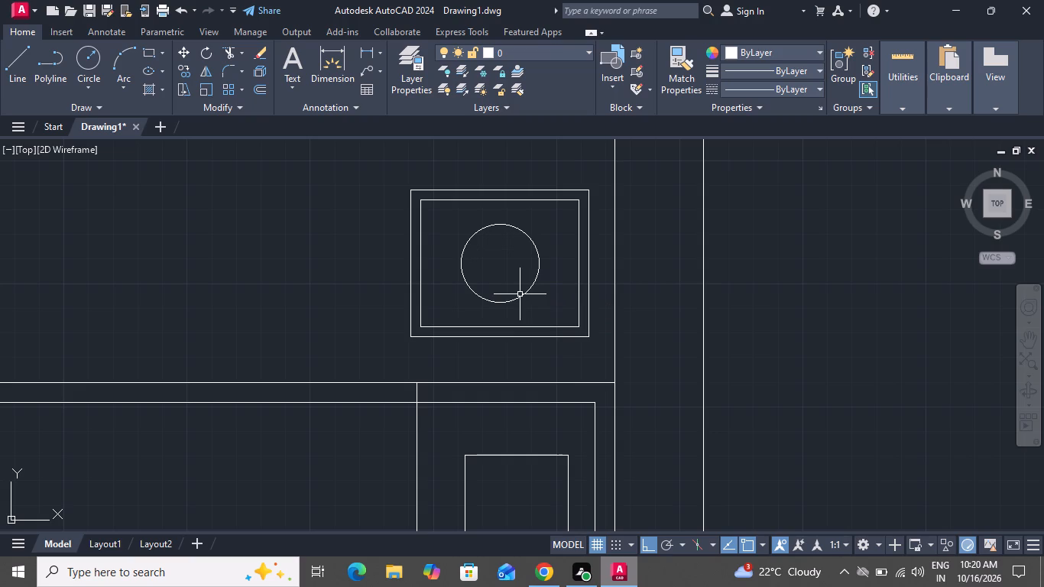
Draw a small circle at the centre of the lamp circle on the bedside table.
click(104, 60)
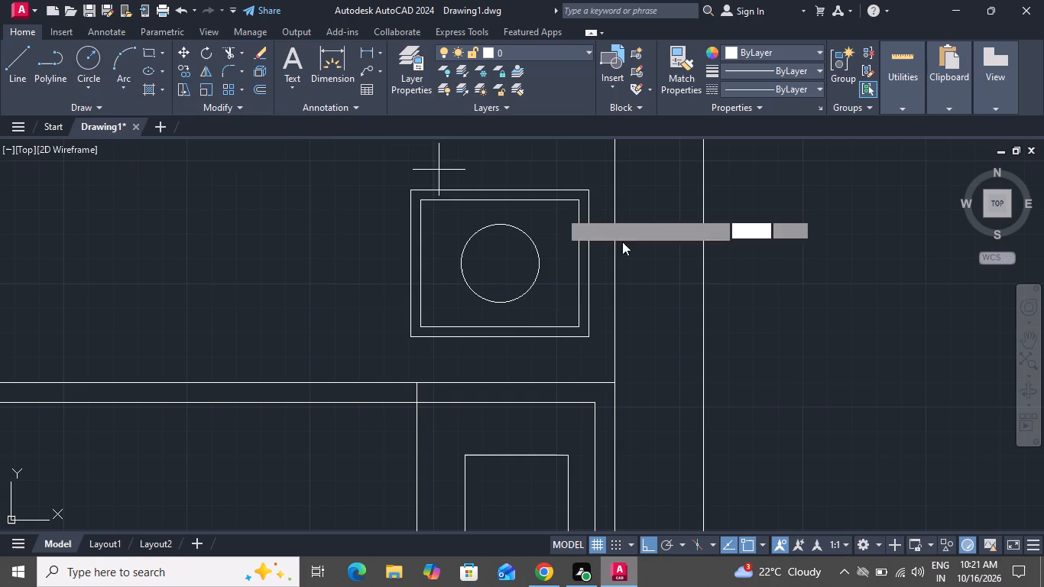
click(502, 262)
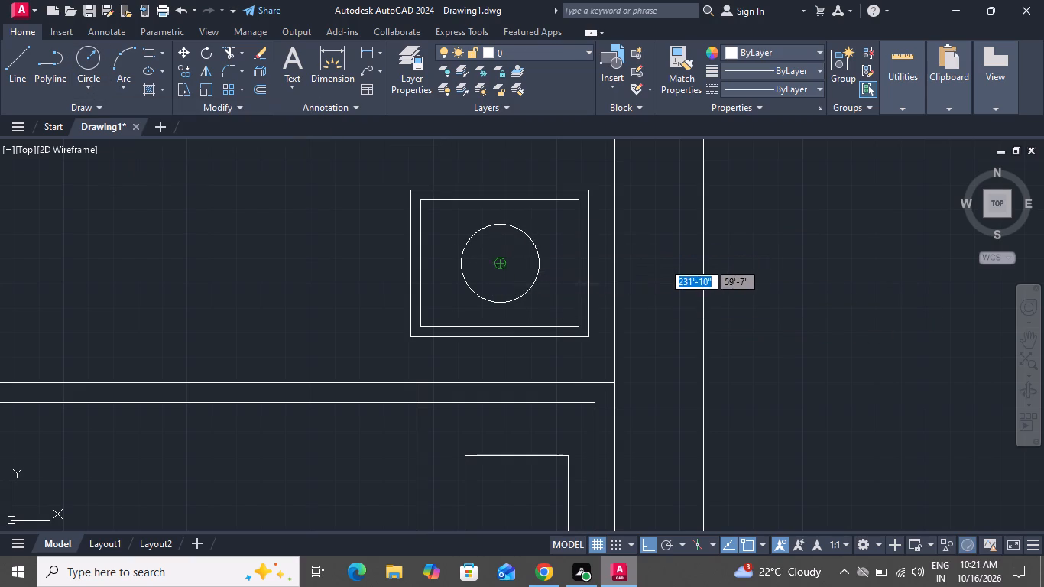
click(504, 269)
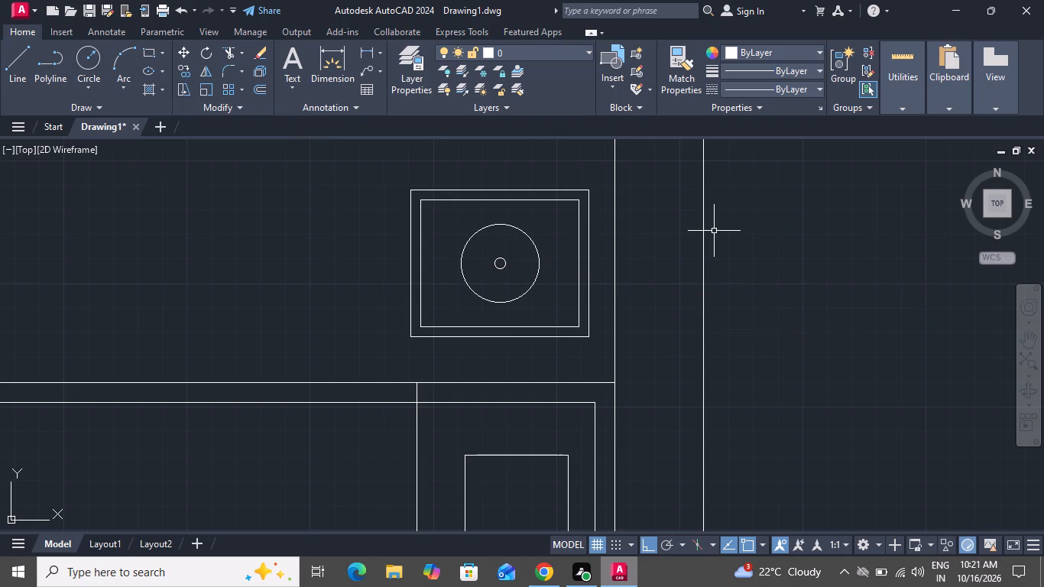
Draw the lamp's upper and right spokes as straight lines from the small circle out to the lamp circle.
click(32, 48)
click(499, 255)
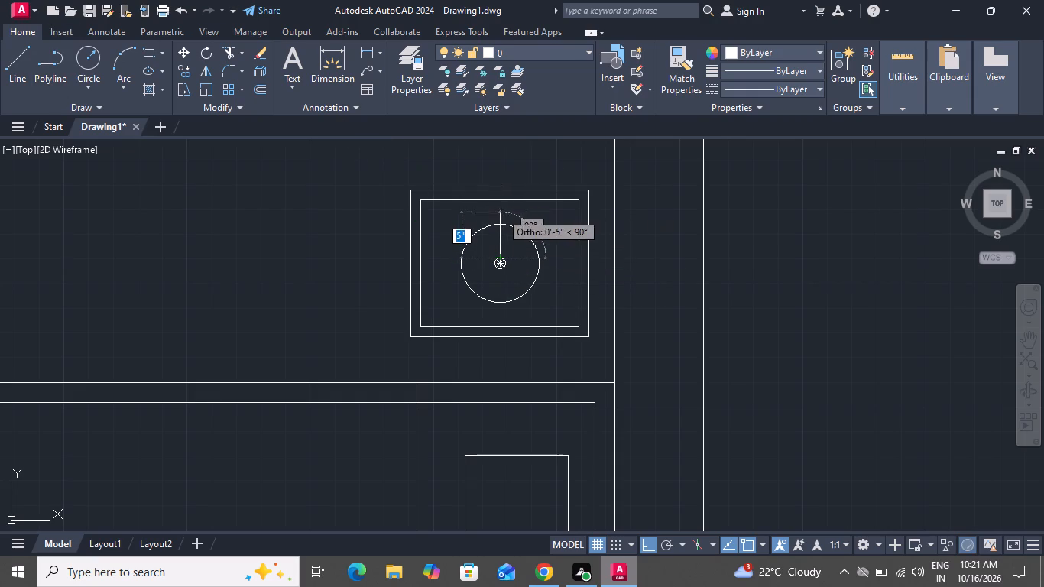
click(500, 230)
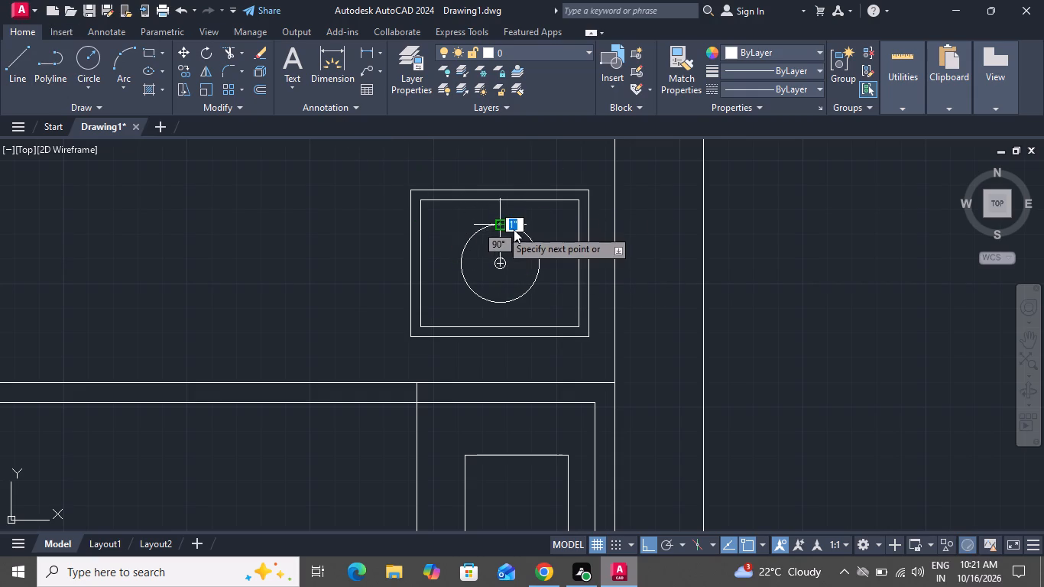
right_click(514, 229)
click(534, 244)
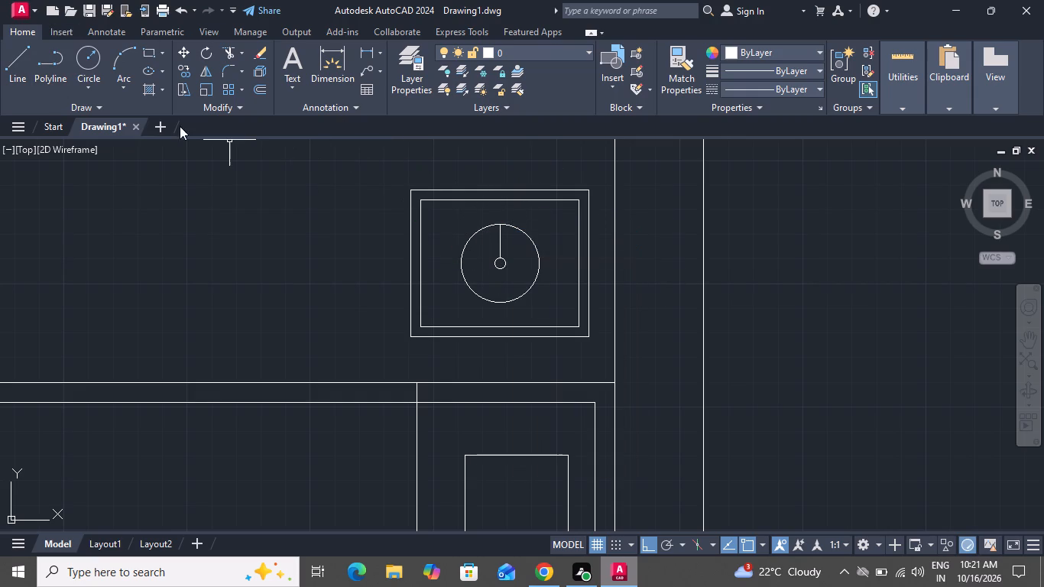
click(16, 59)
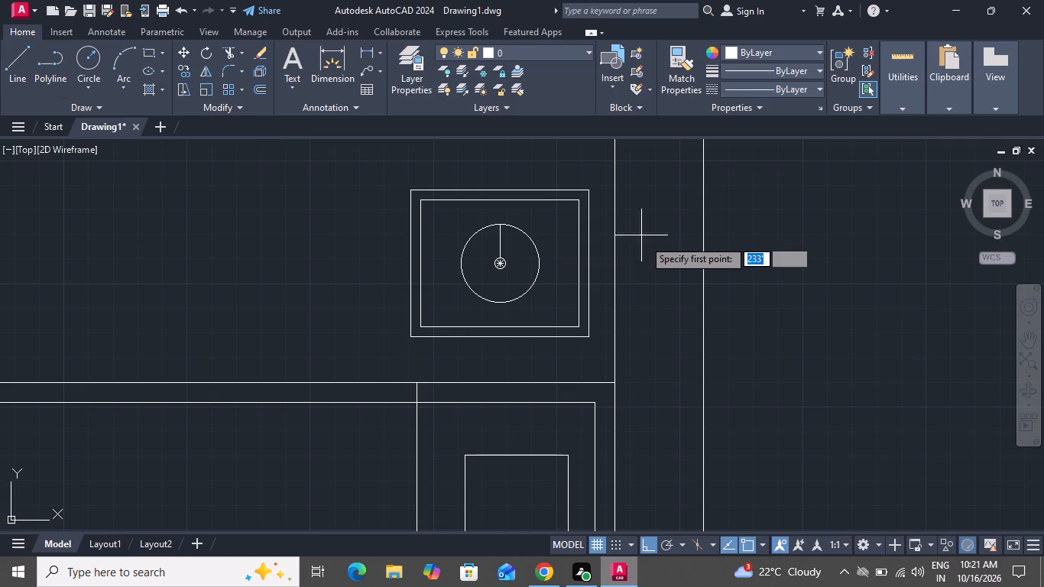
click(503, 261)
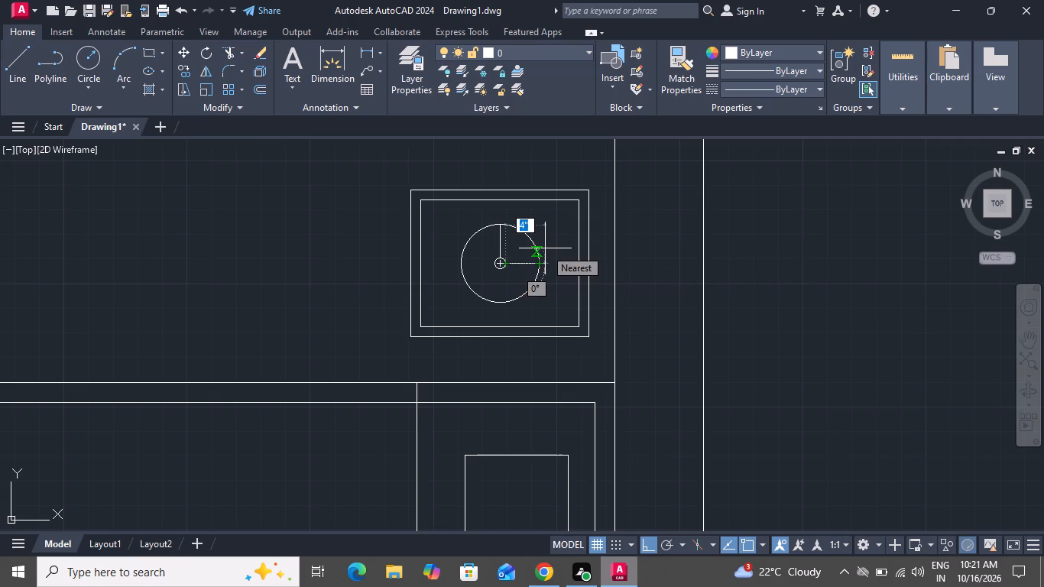
click(540, 268)
right_click(540, 268)
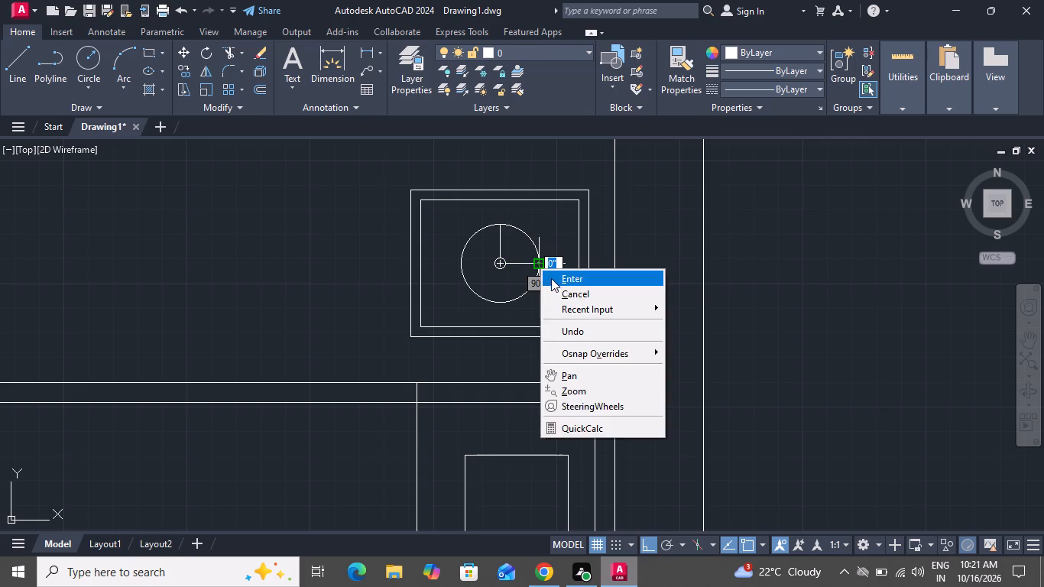
click(556, 292)
Draw the lamp's lower and left spokes from the small circle out to the lamp circle, completing the cross.
click(11, 66)
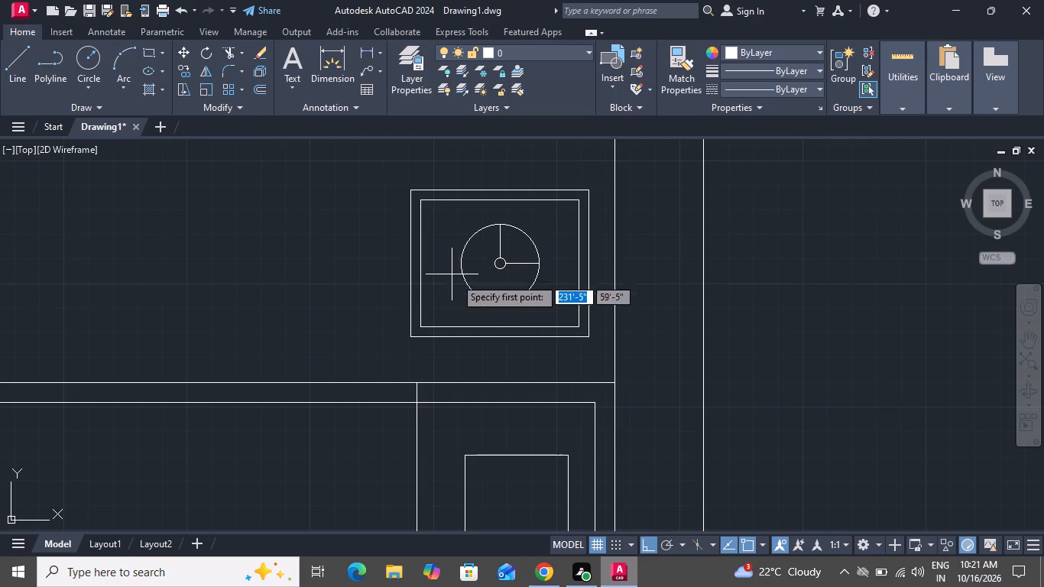
click(498, 269)
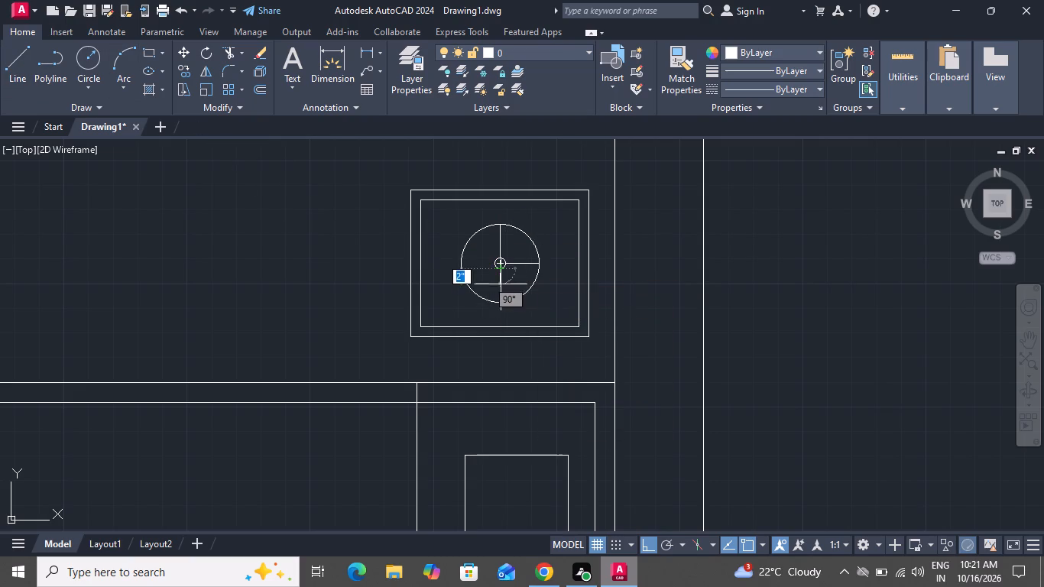
click(501, 304)
right_click(506, 302)
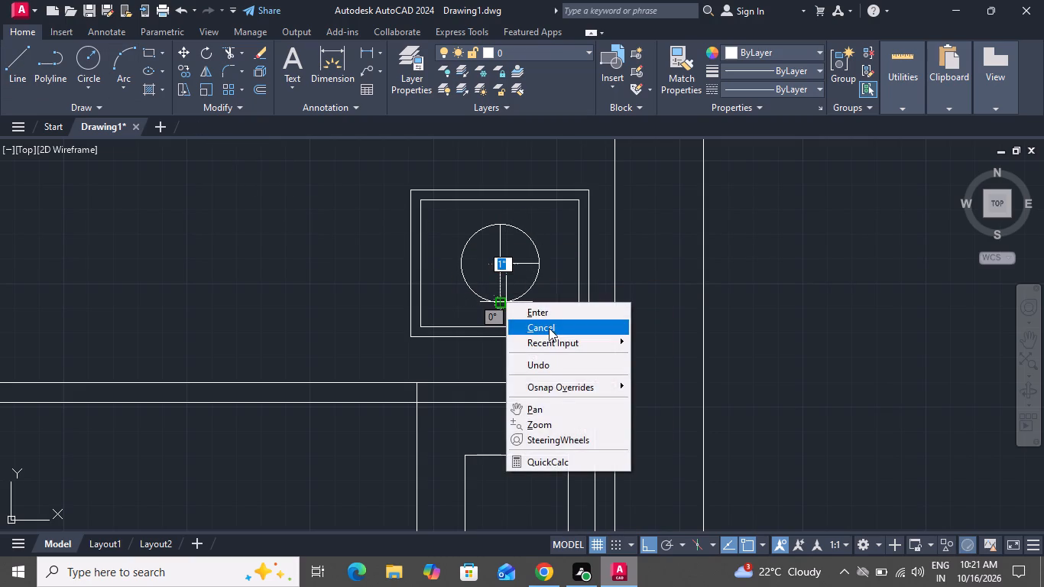
click(549, 328)
click(10, 66)
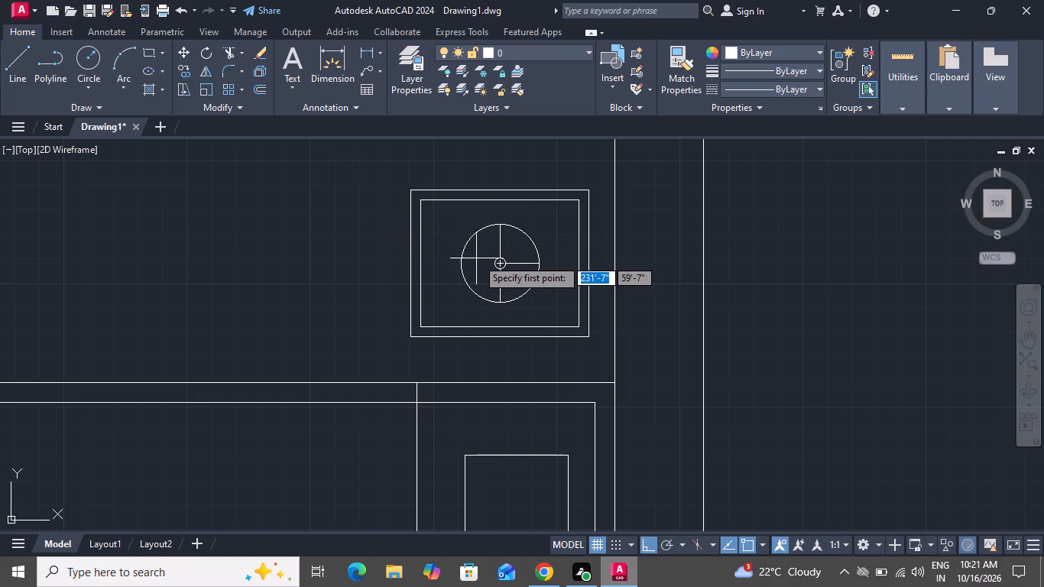
click(490, 262)
click(459, 266)
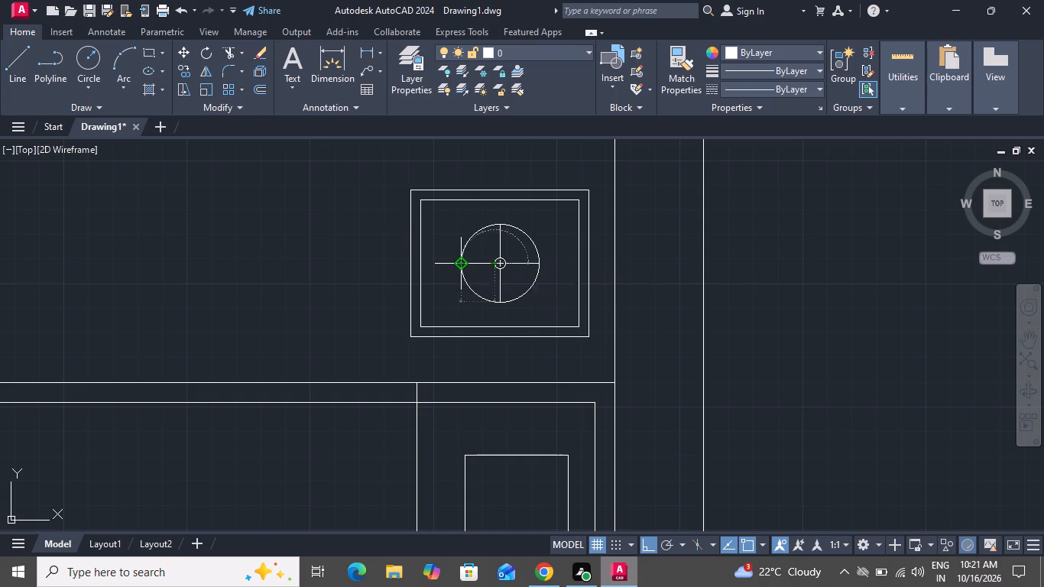
right_click(459, 264)
click(481, 289)
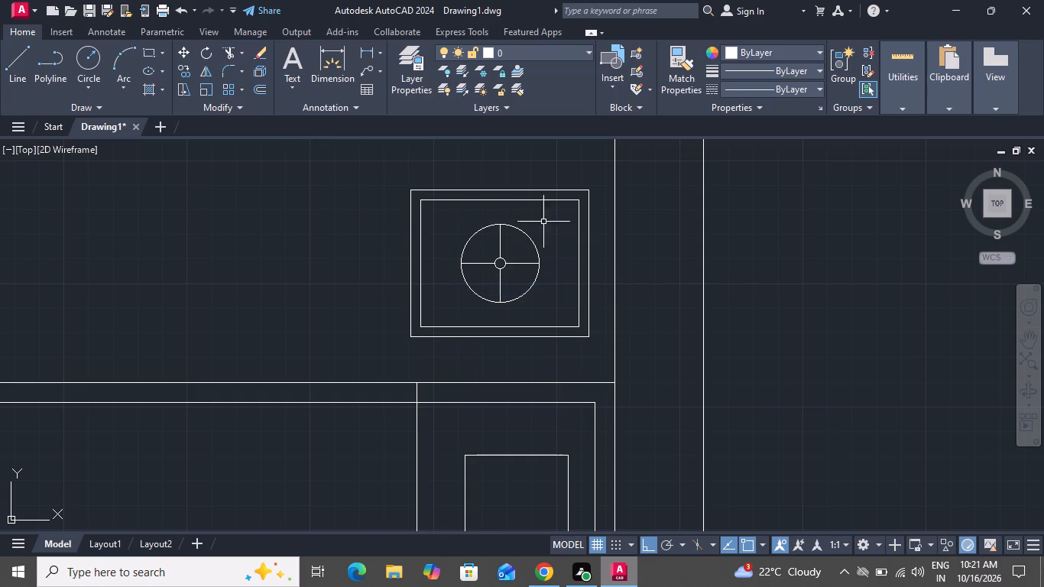
Copy the bedside table with its lamp about 7' straight down to the other side of the bed.
click(598, 176)
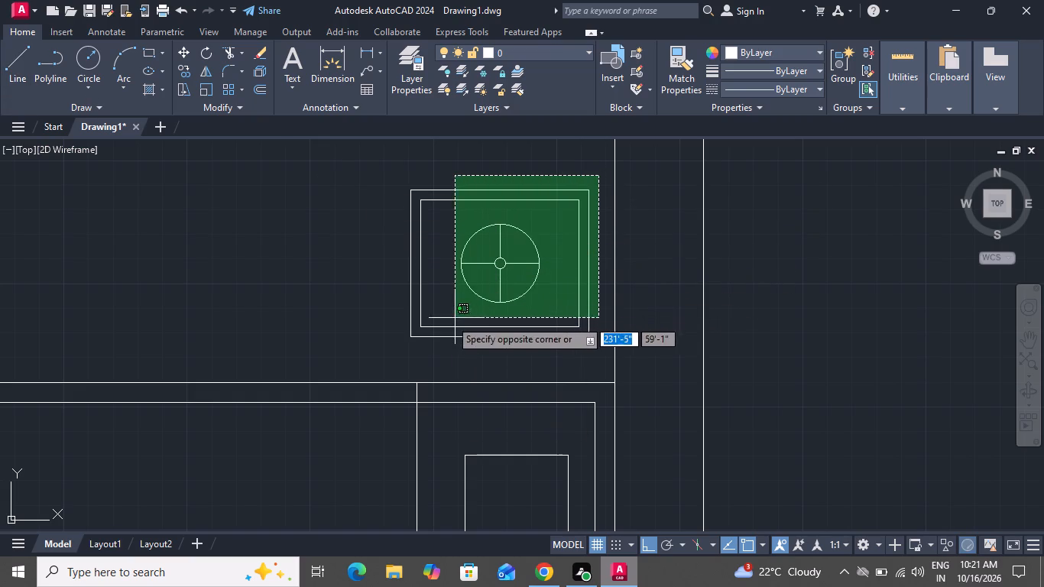
click(384, 347)
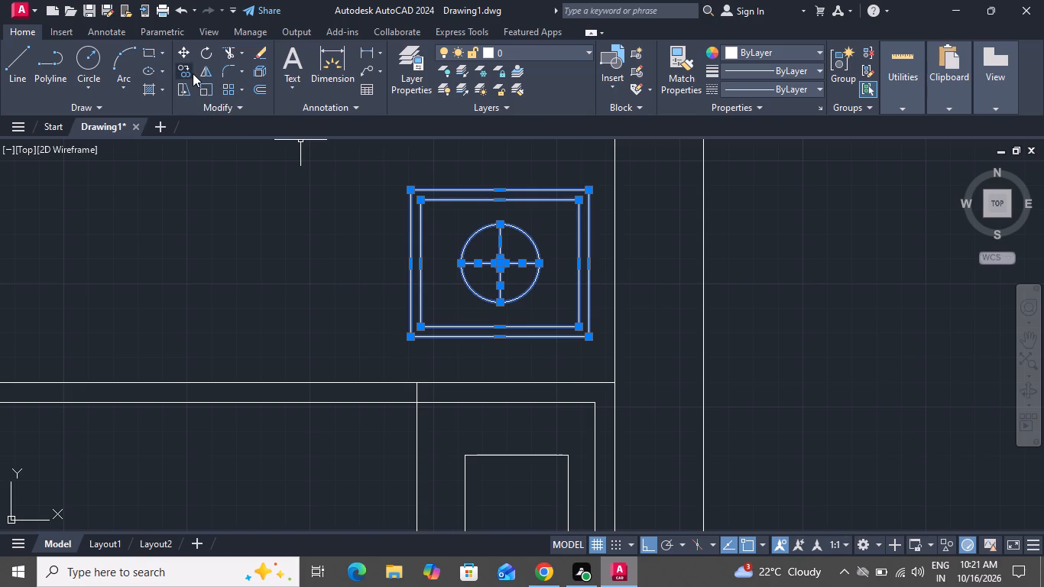
click(193, 73)
click(501, 333)
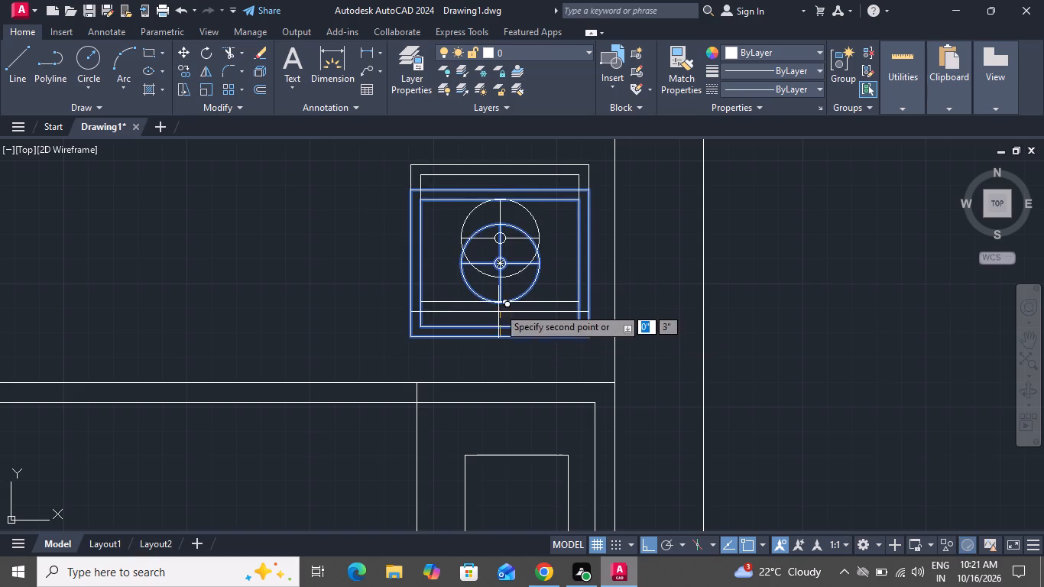
scroll(514, 310, down, 4)
scroll(536, 304, up, 1)
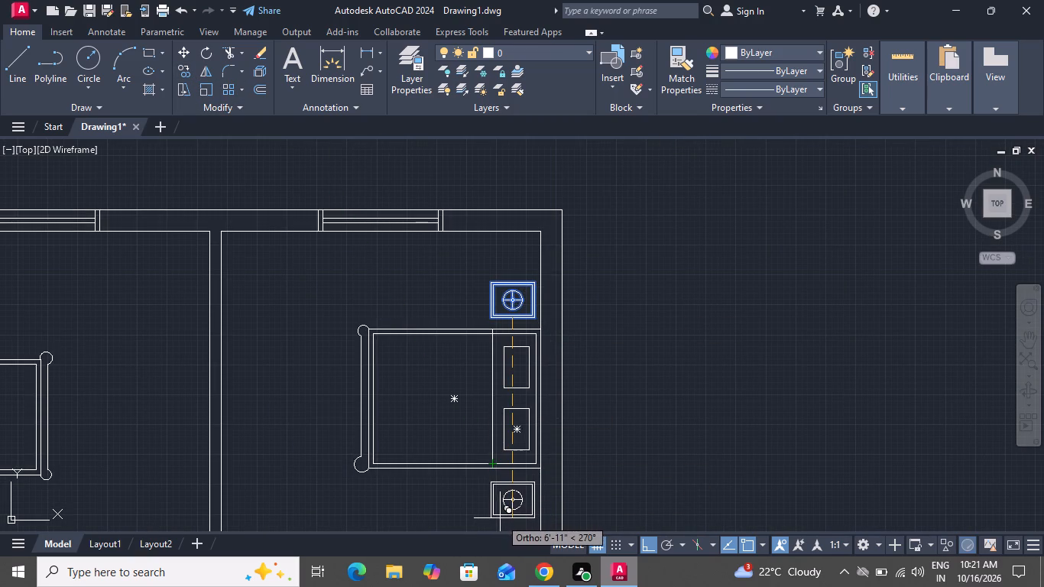
scroll(506, 488, down, 2)
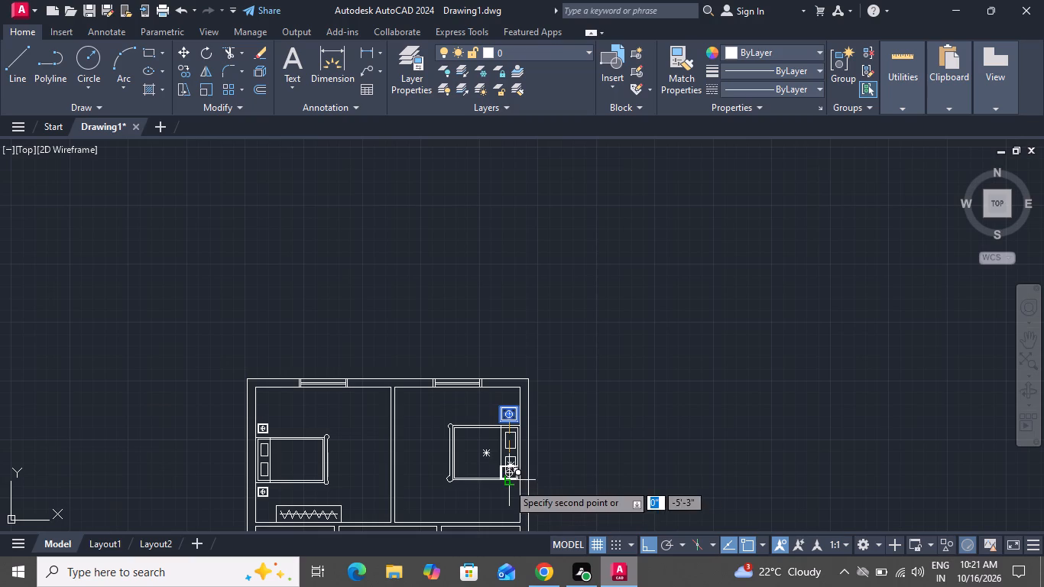
scroll(508, 501, up, 3)
click(508, 501)
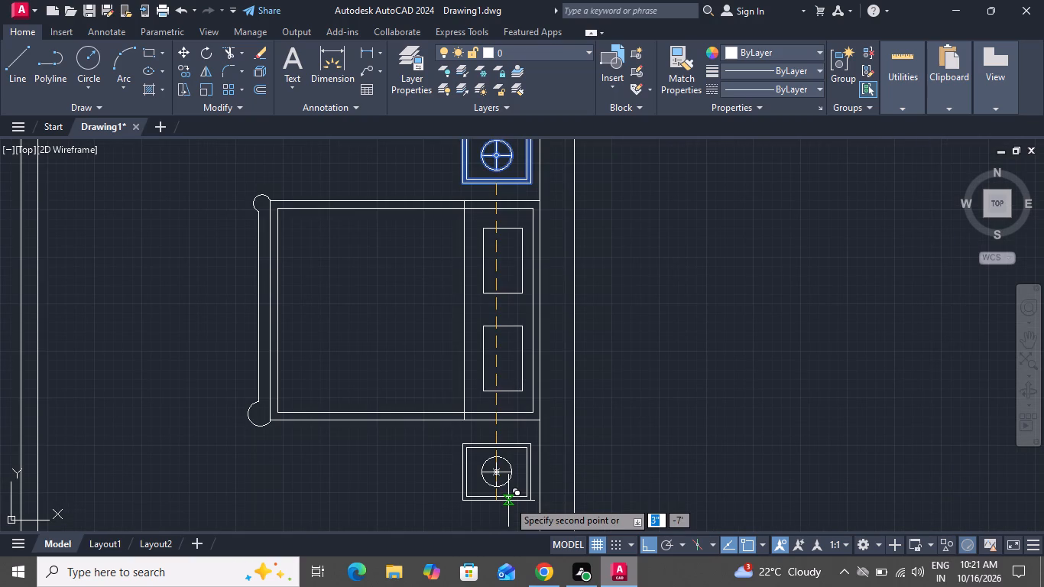
right_click(621, 344)
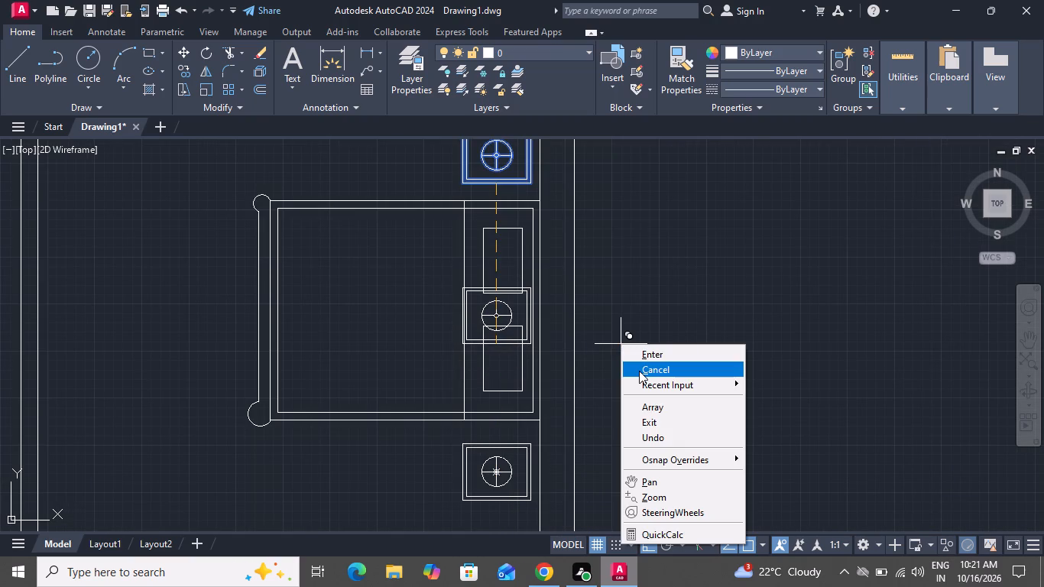
click(639, 371)
Draw a wide furniture rectangle against the upper-right bedroom's lower wall, just left of the lower bedside table.
scroll(640, 375, down, 1)
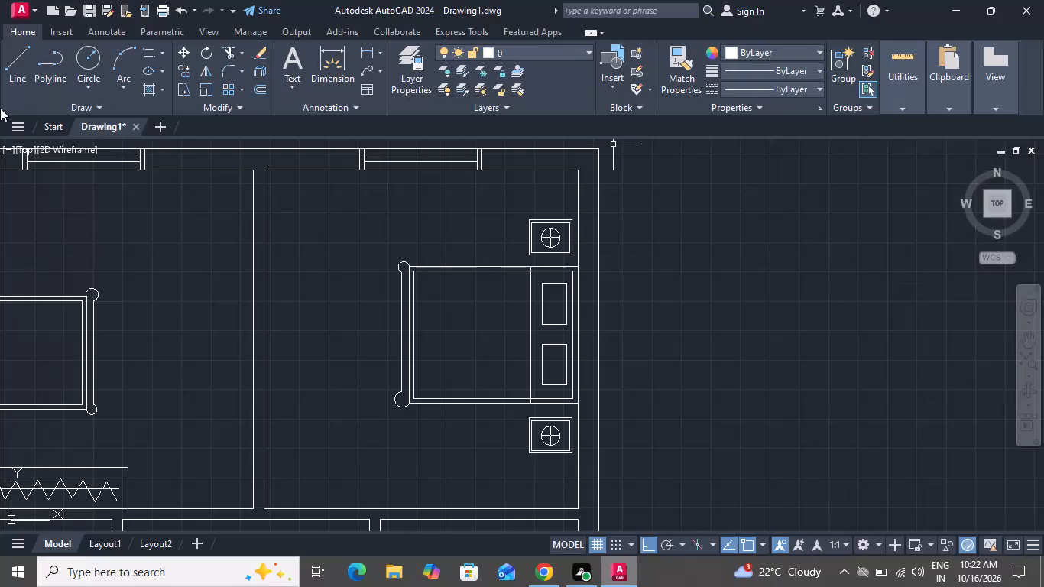
click(154, 52)
scroll(556, 408, down, 1)
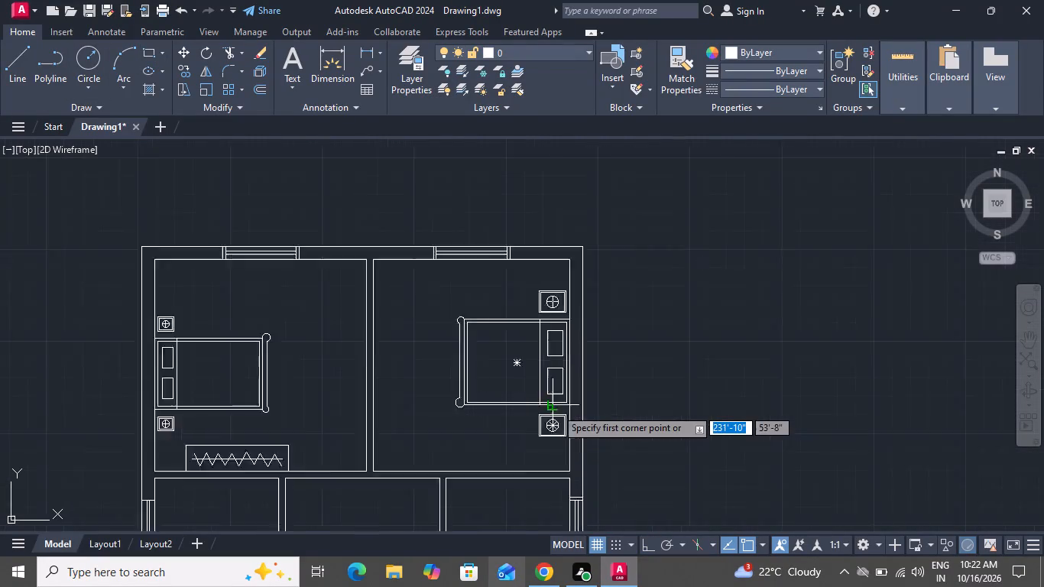
scroll(556, 408, down, 1)
scroll(539, 461, up, 3)
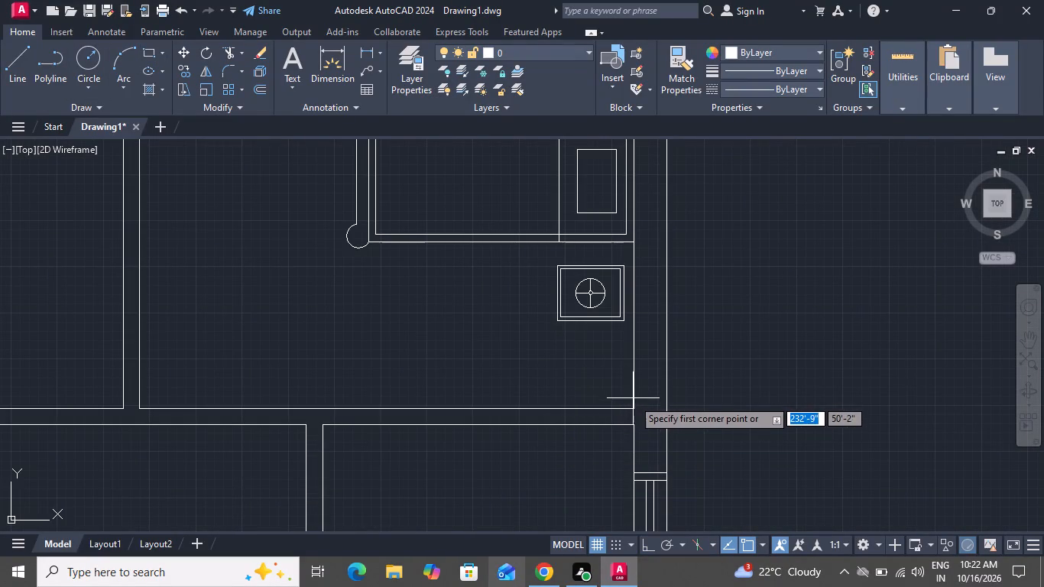
click(542, 410)
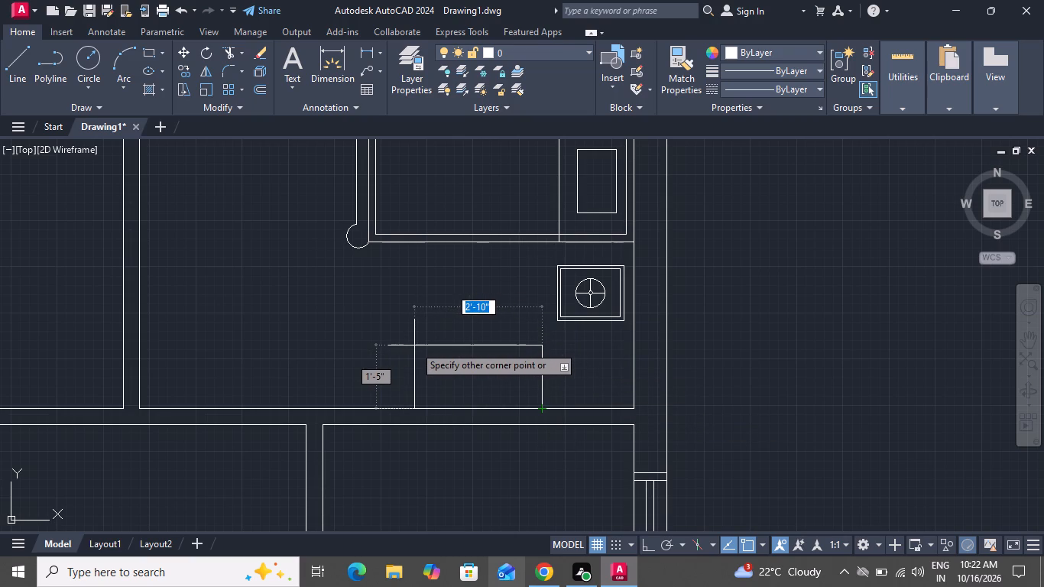
click(385, 350)
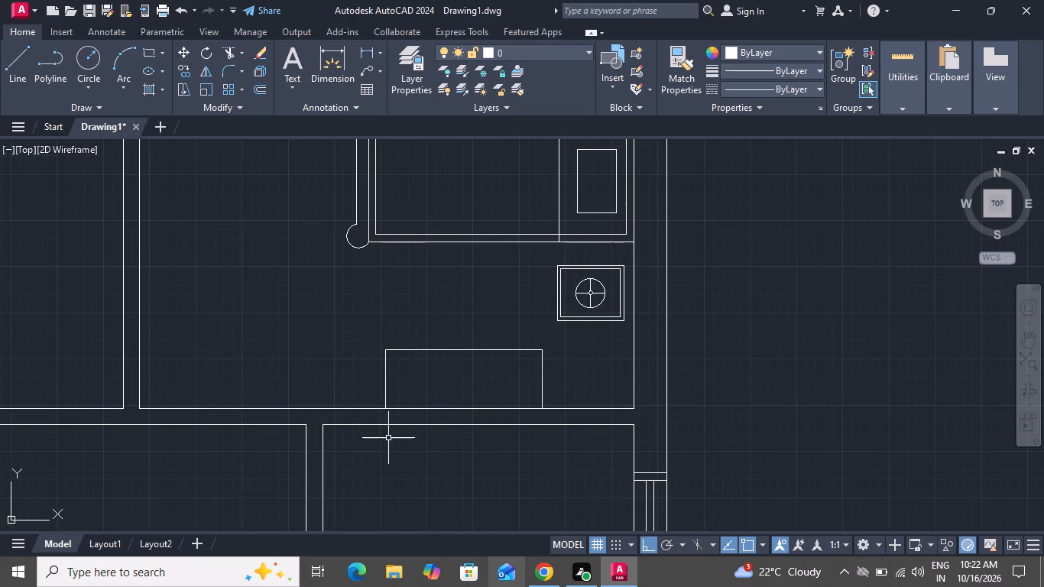
Offset the new furniture rectangle 1" inward.
scroll(390, 439, up, 1)
text(o 2)
key(BackSpace)
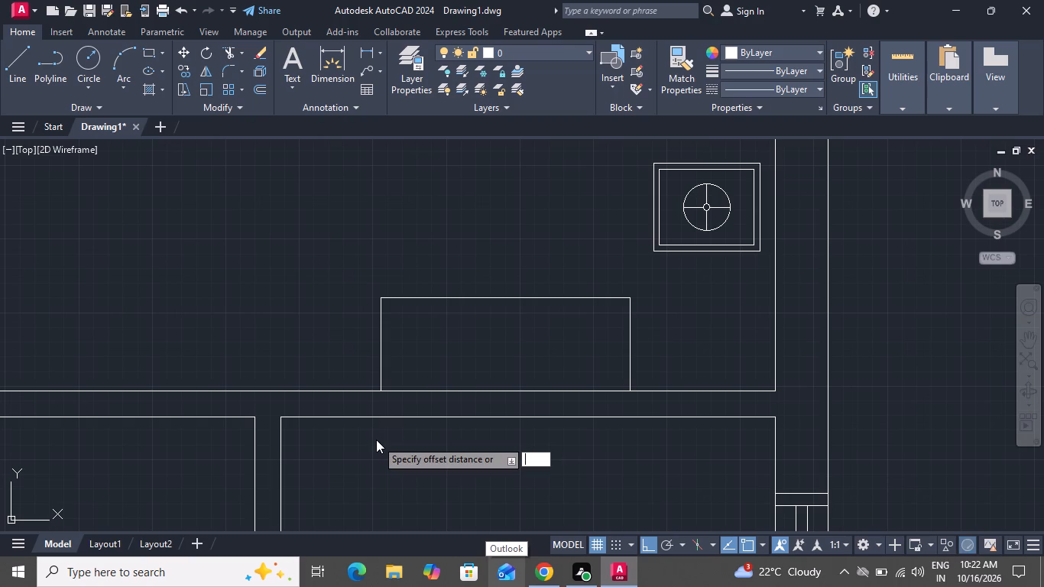
key(1)
key(shift+quotedbl)
key(Return)
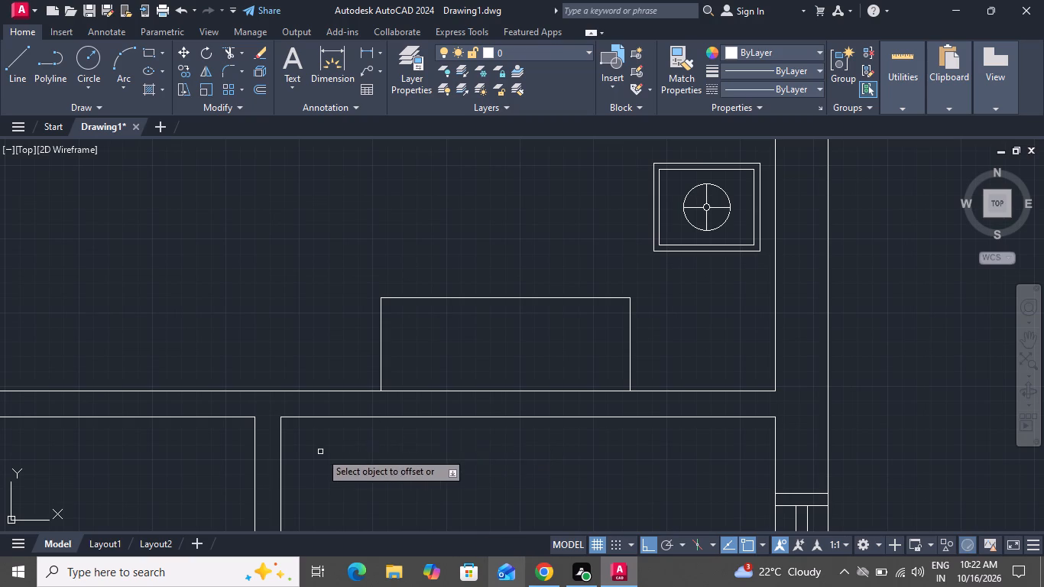
click(382, 314)
click(397, 313)
scroll(400, 314, up, 1)
right_click(400, 314)
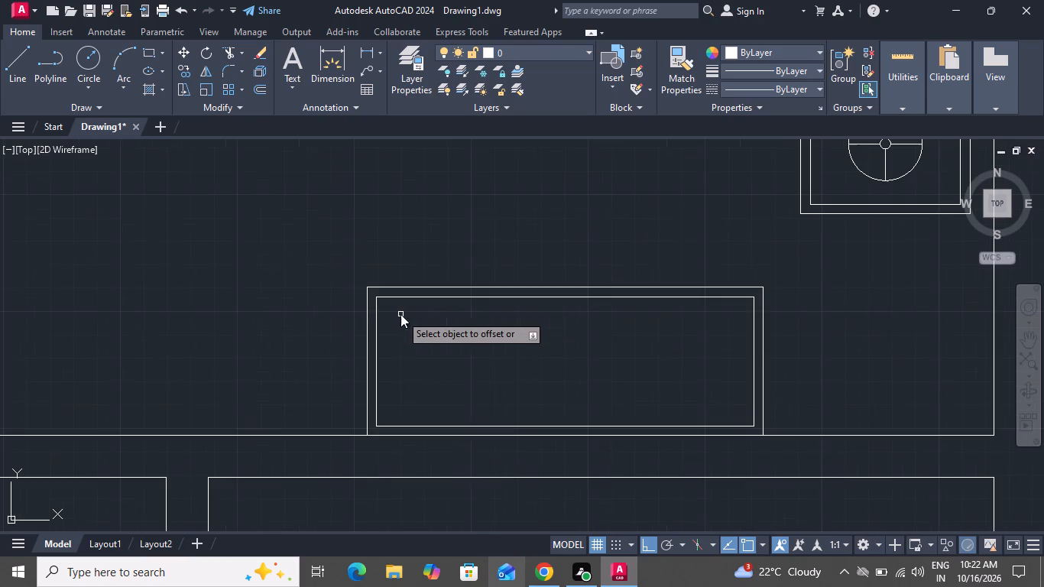
click(422, 333)
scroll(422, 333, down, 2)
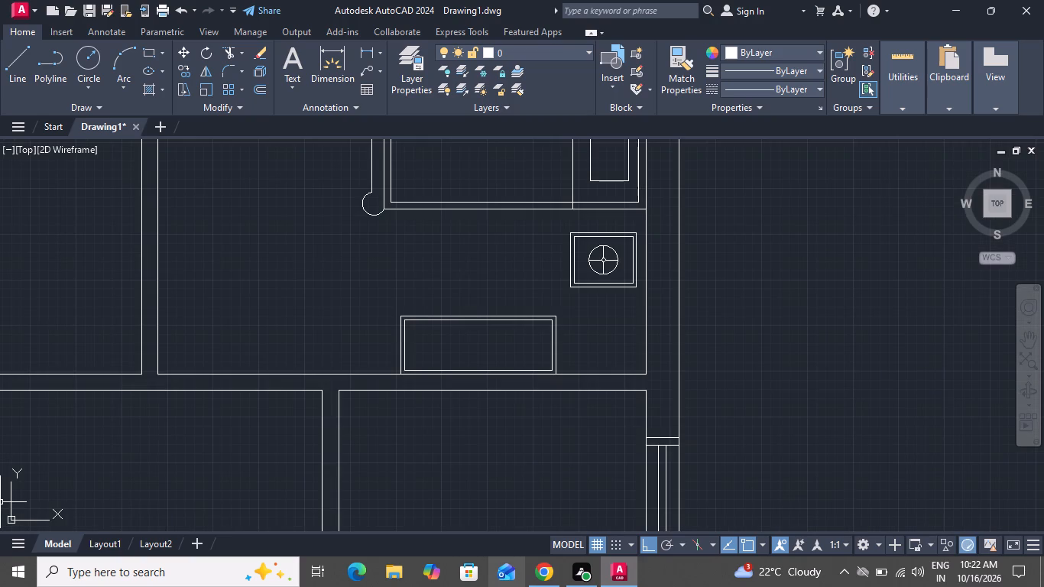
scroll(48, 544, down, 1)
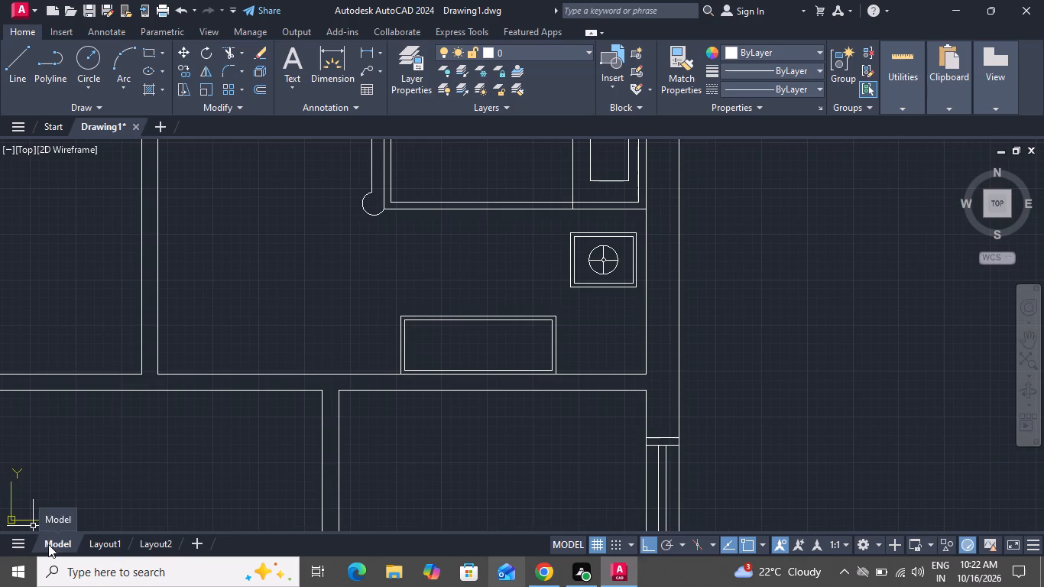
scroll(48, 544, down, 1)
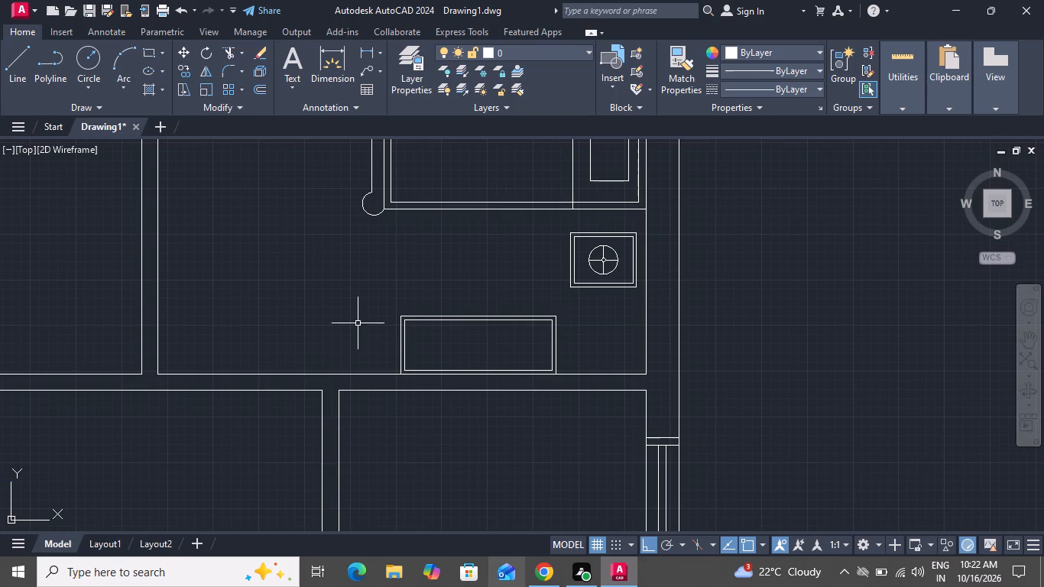
Draw a horizontal centre line about 3'-4" long across the wardrobe's inner rectangle, between the midpoints of its short sides.
click(17, 65)
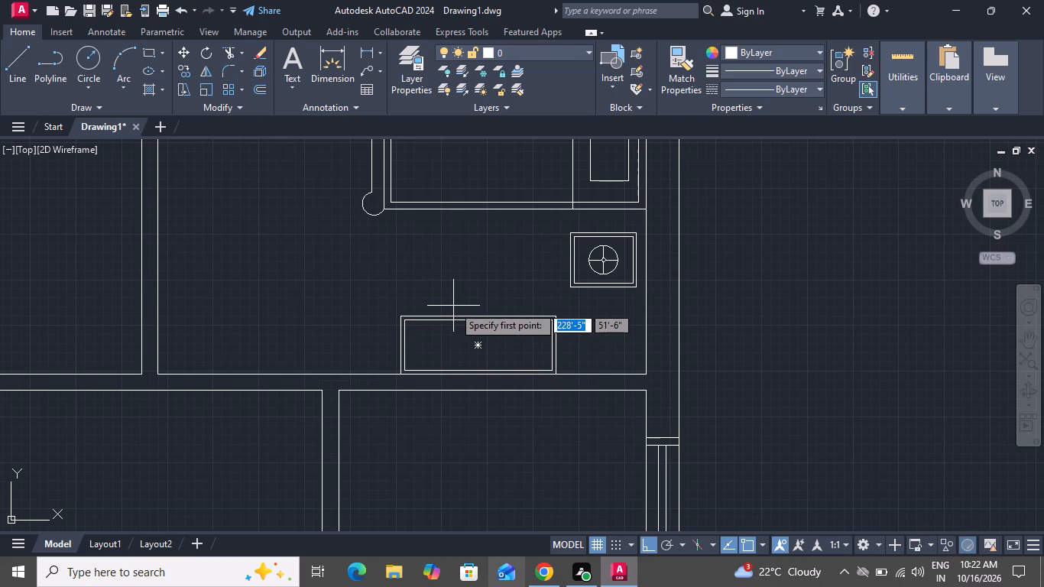
scroll(456, 310, up, 1)
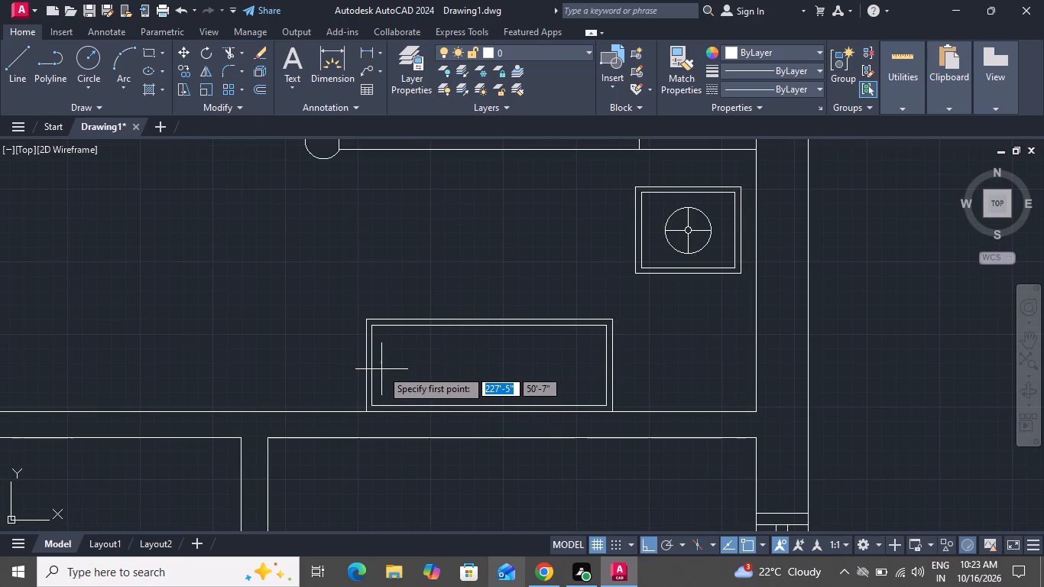
scroll(382, 366, up, 1)
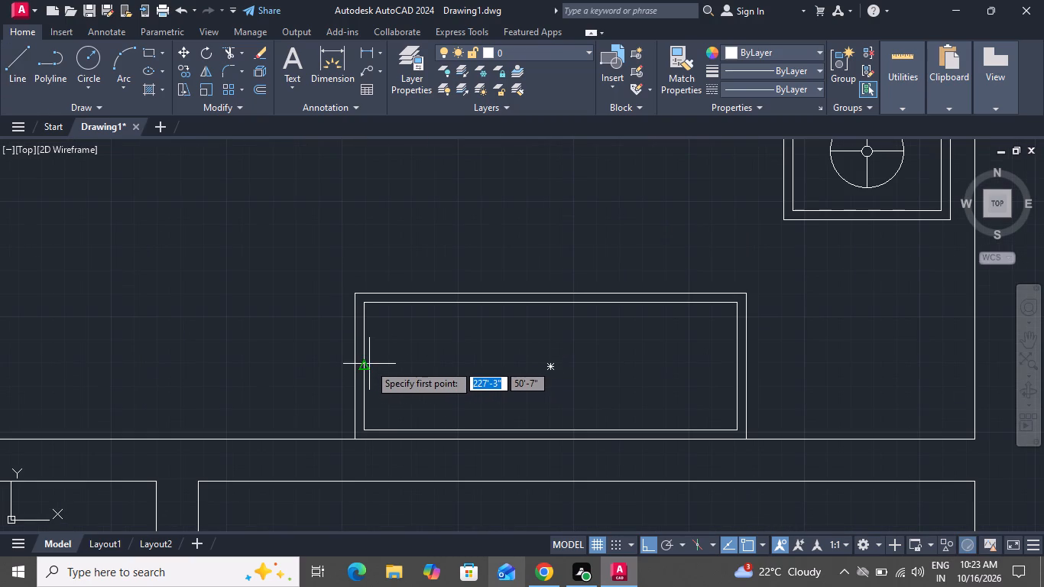
click(367, 364)
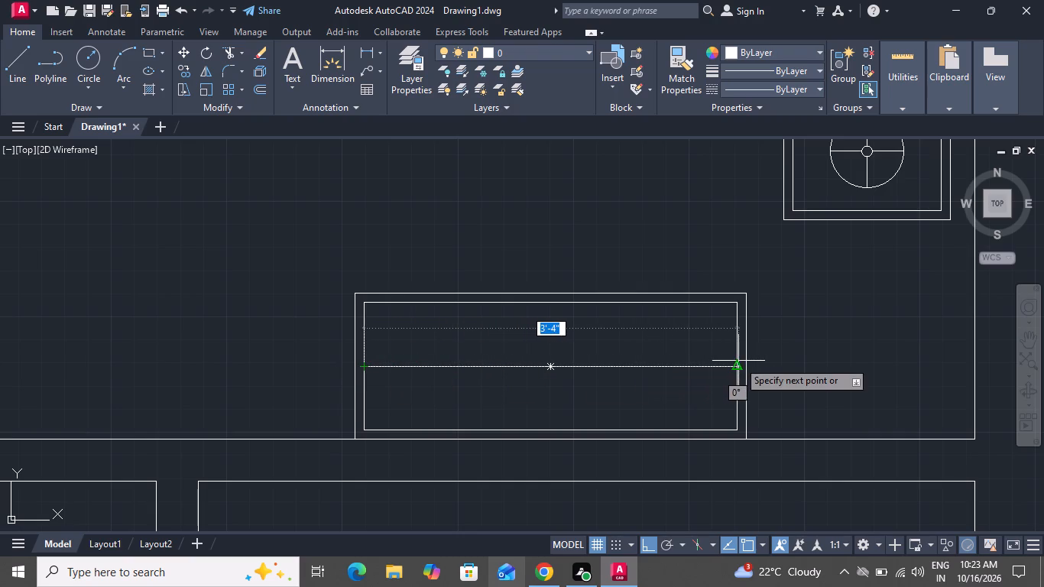
click(737, 363)
right_click(737, 363)
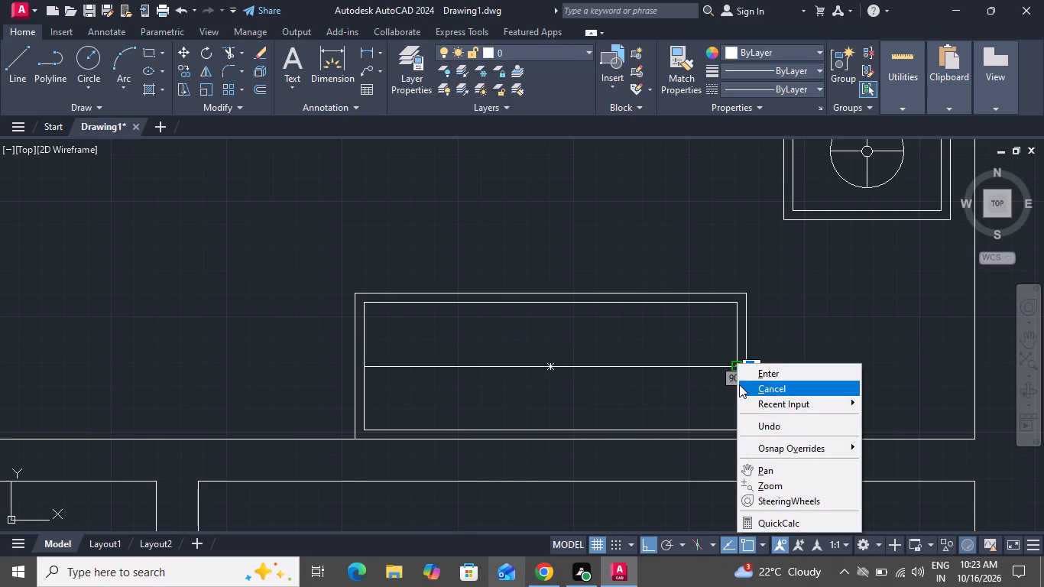
click(739, 384)
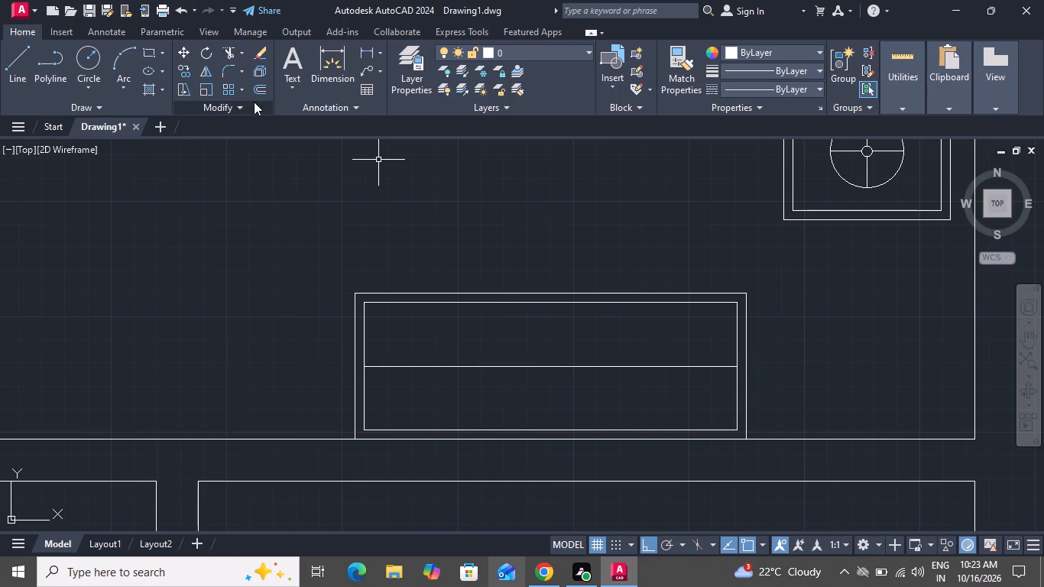
Draw a vertical hanger line about 6" long crossing the wardrobe's centre line near its left end.
click(11, 67)
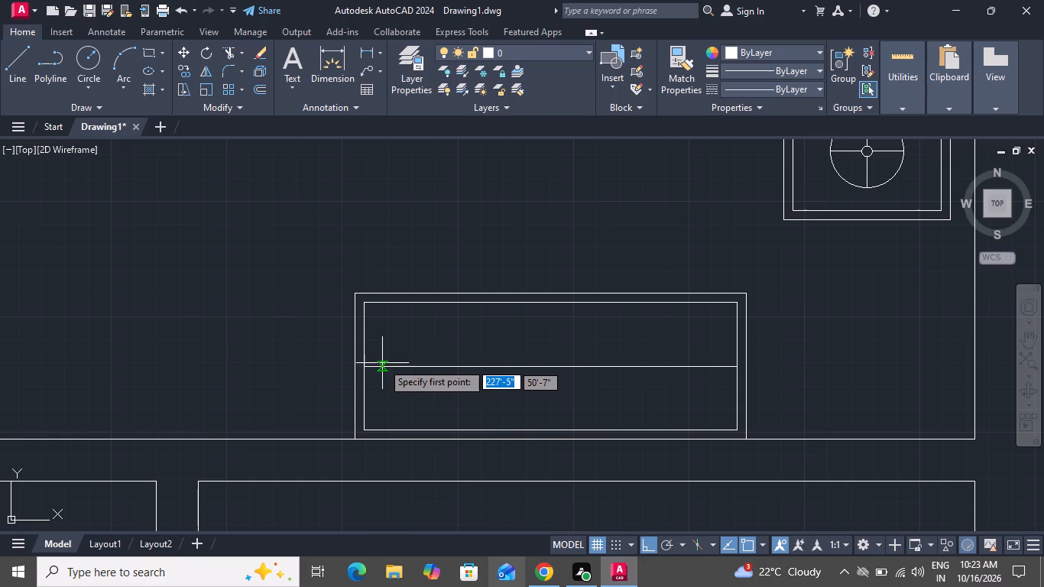
click(378, 340)
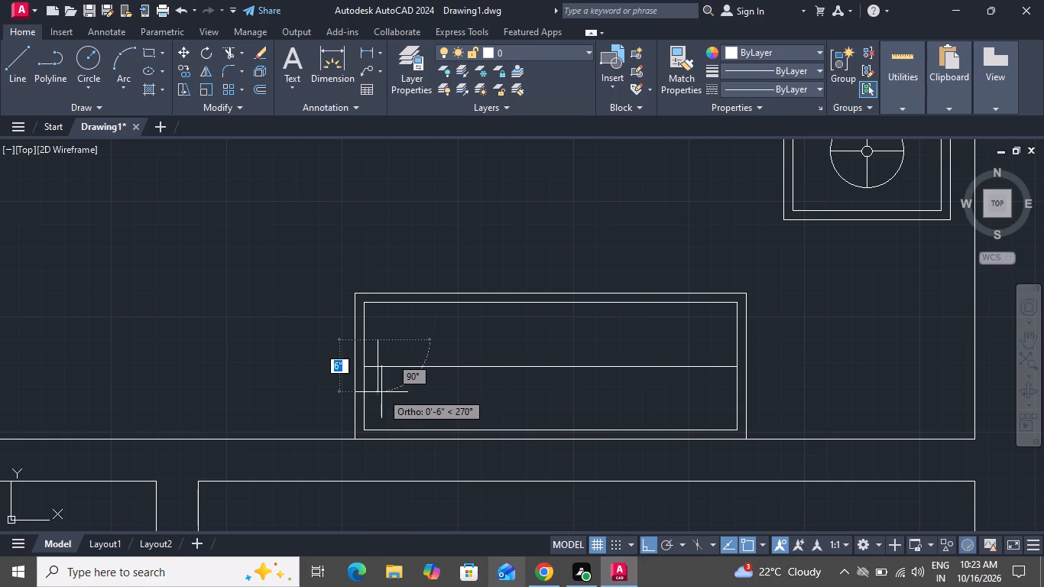
click(381, 392)
right_click(381, 392)
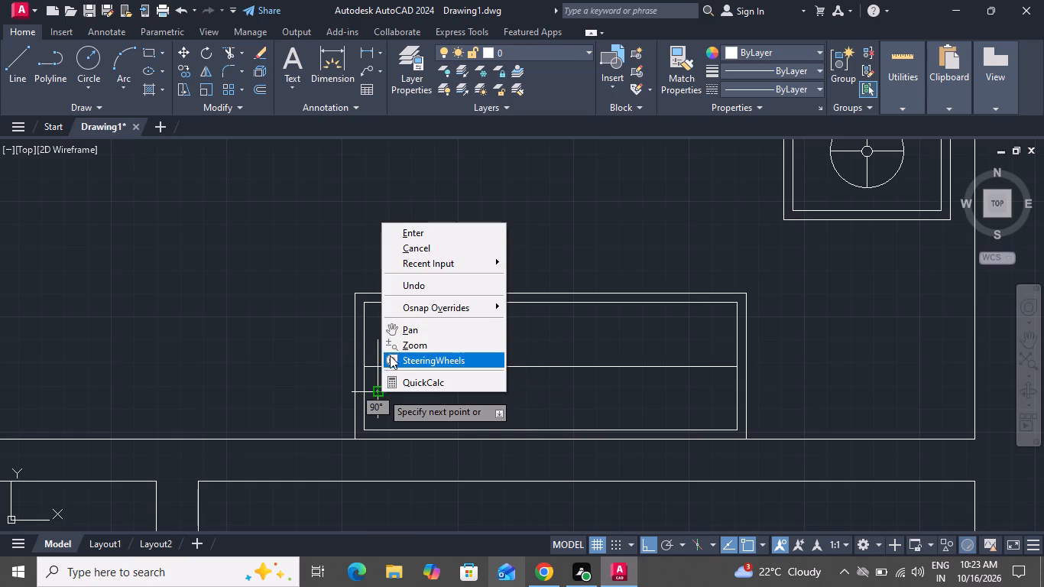
click(399, 247)
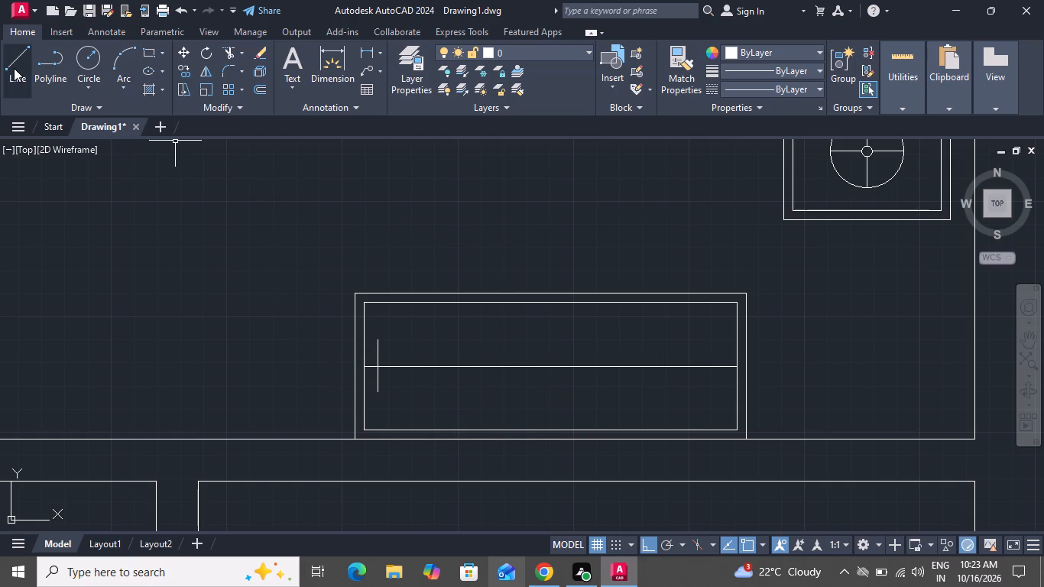
With Ortho off, draw a continuous zigzag of roughly 6" strokes across the wardrobe's centre line, from the hanger line to the right end.
click(14, 68)
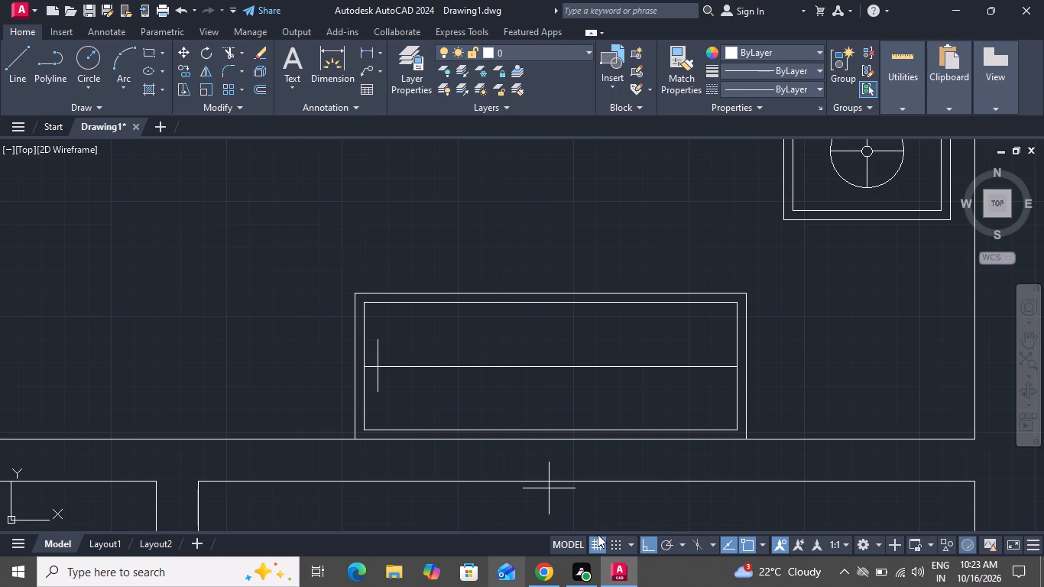
click(653, 538)
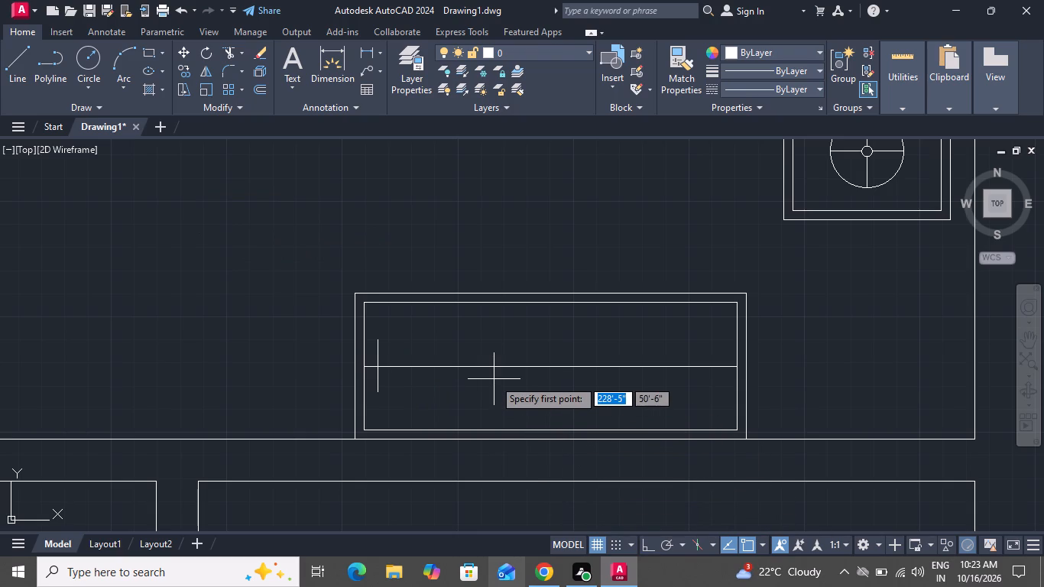
scroll(387, 447, up, 1)
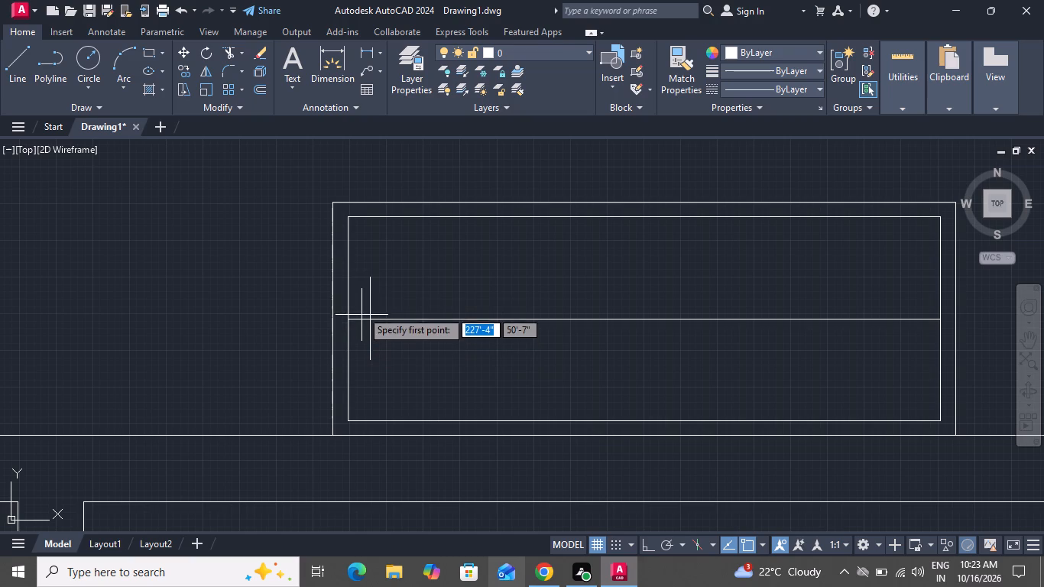
click(384, 277)
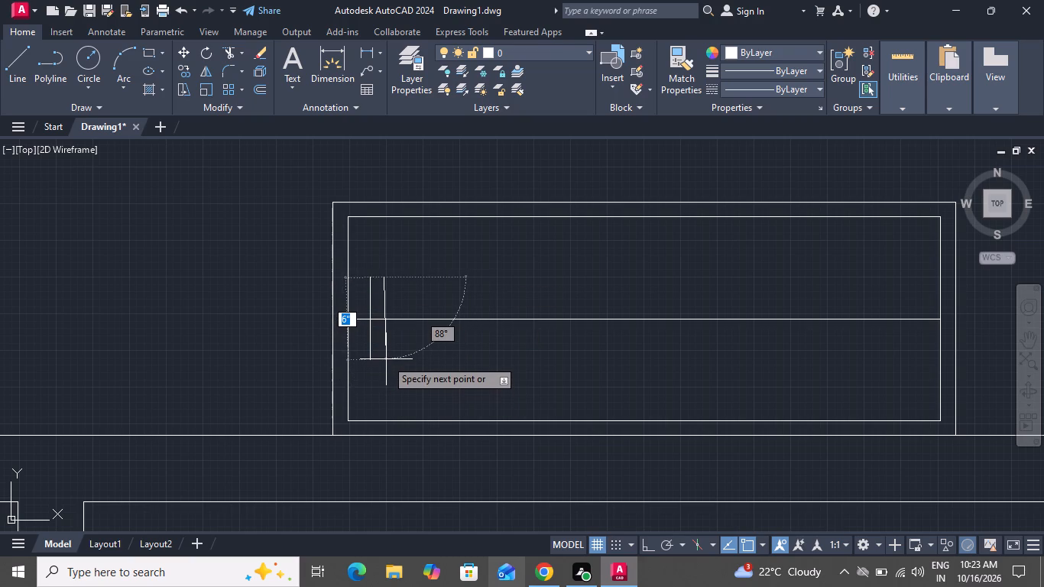
click(386, 359)
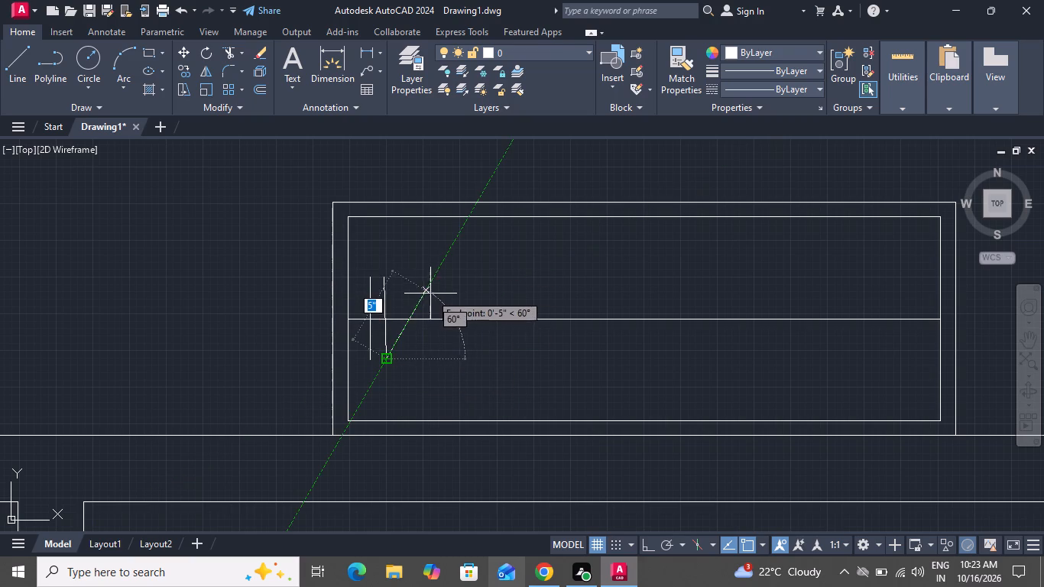
click(432, 288)
click(464, 370)
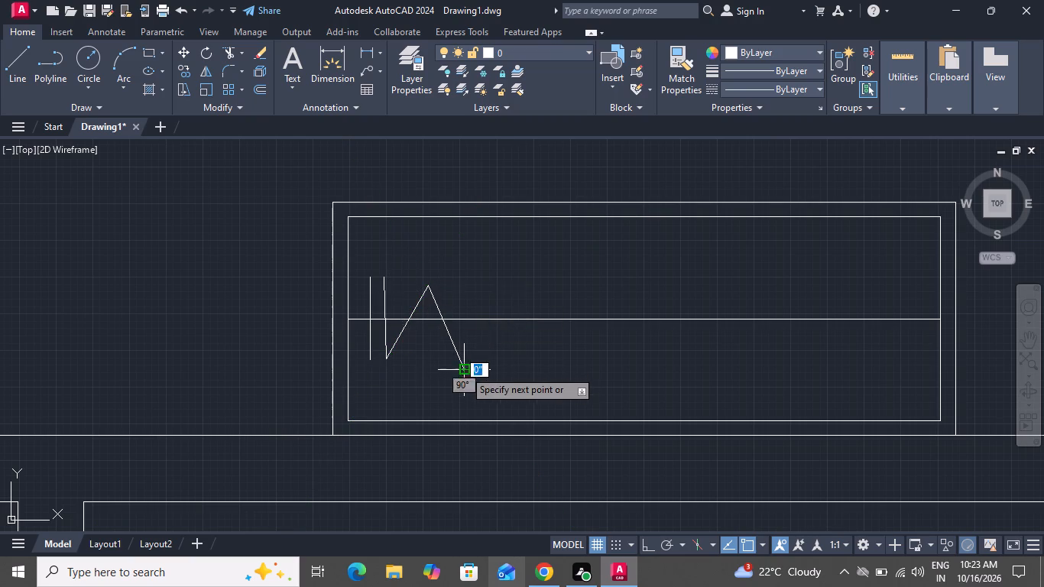
click(511, 283)
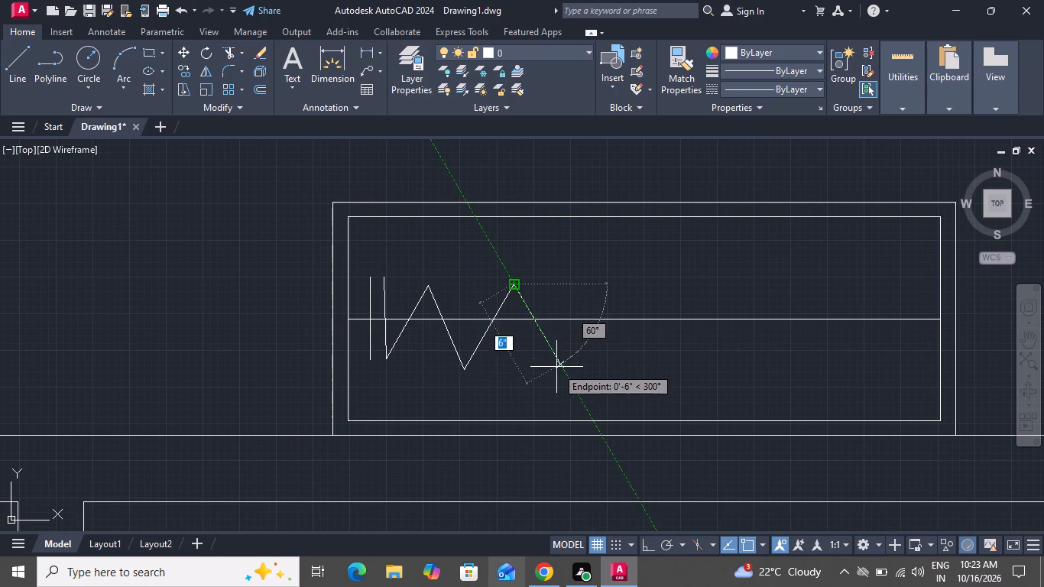
click(556, 367)
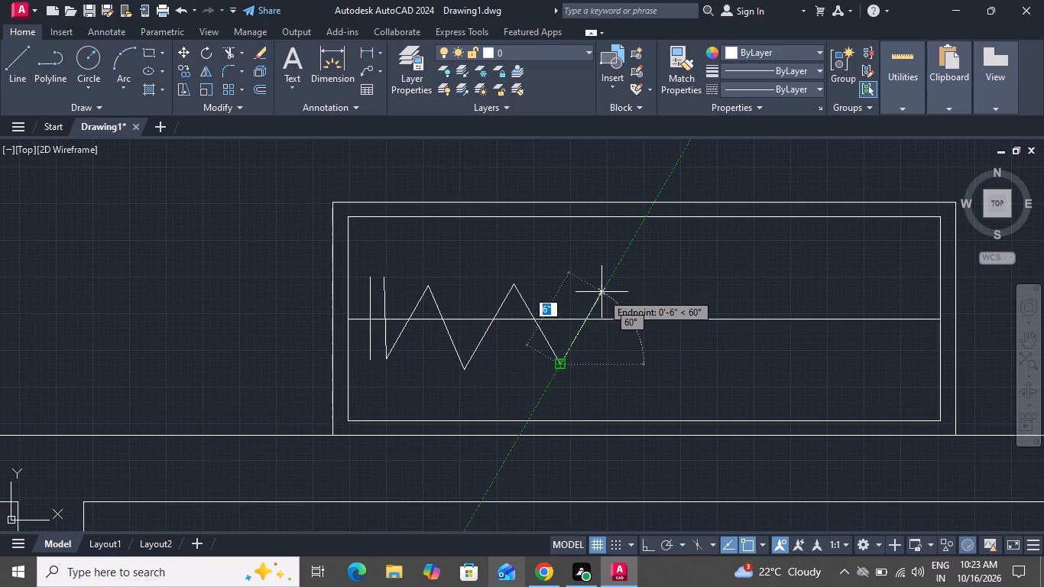
click(601, 292)
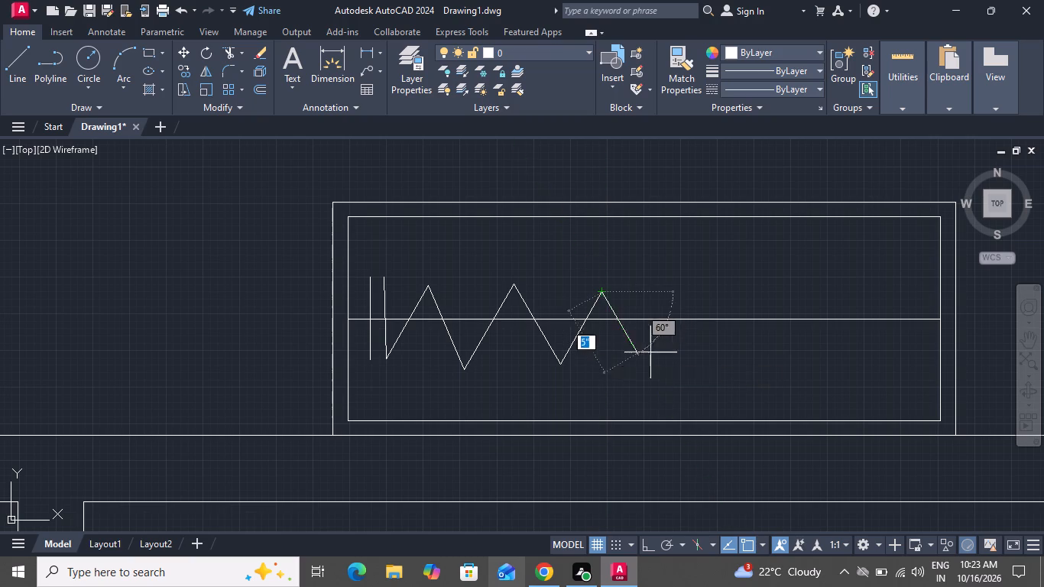
click(653, 351)
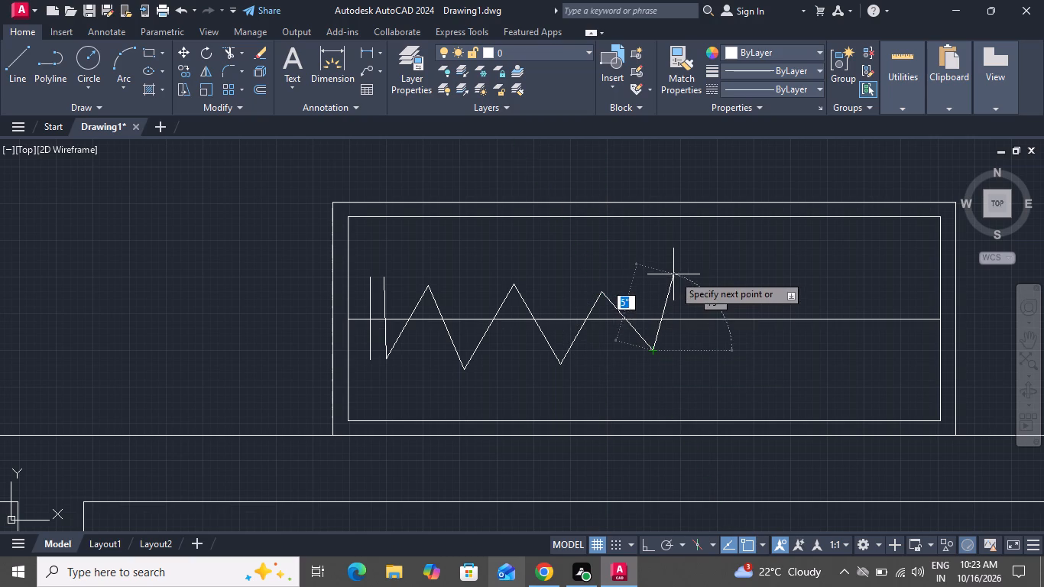
click(674, 272)
click(715, 373)
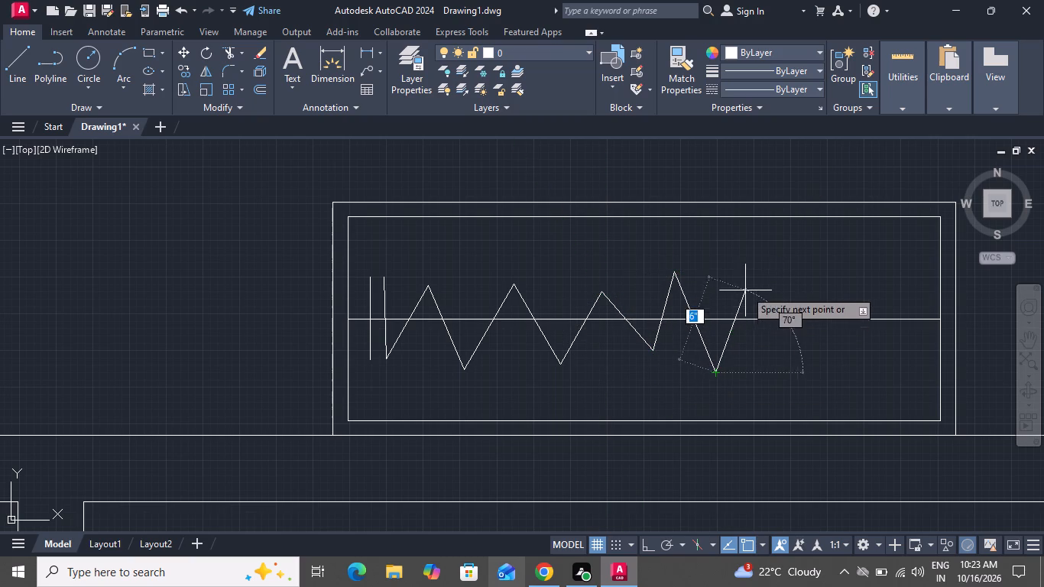
click(753, 278)
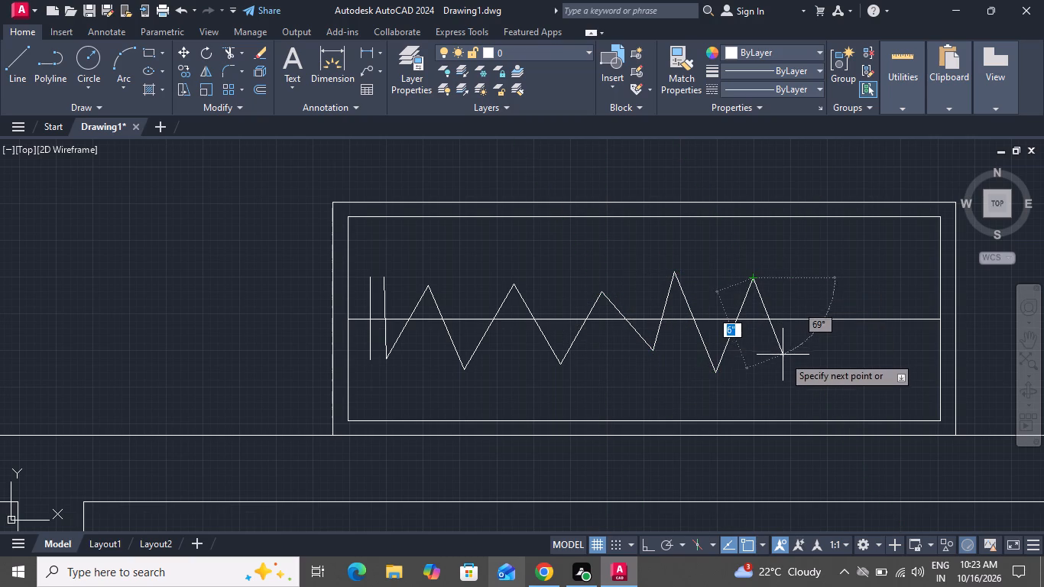
click(783, 358)
click(811, 277)
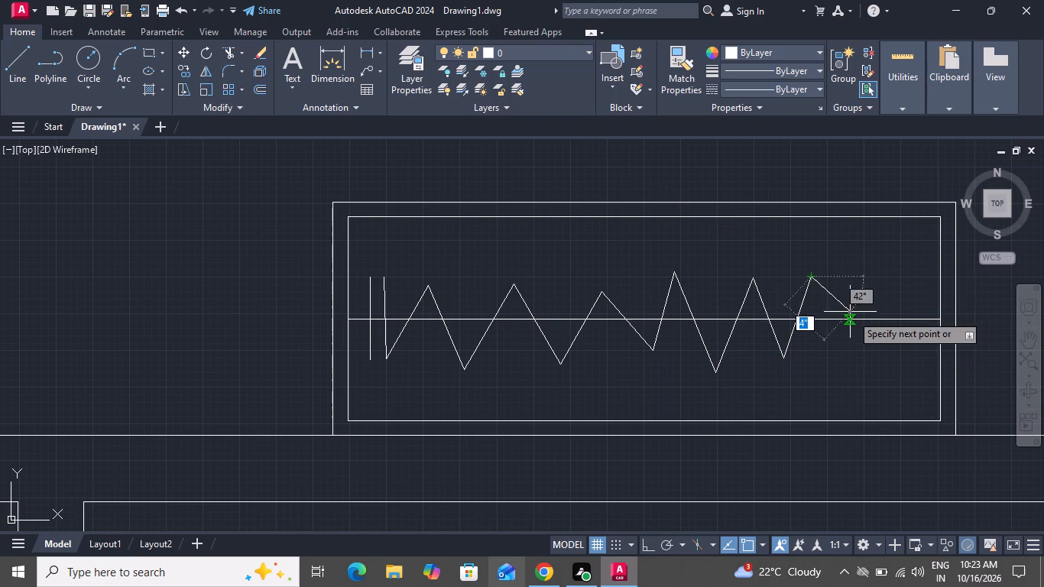
click(867, 366)
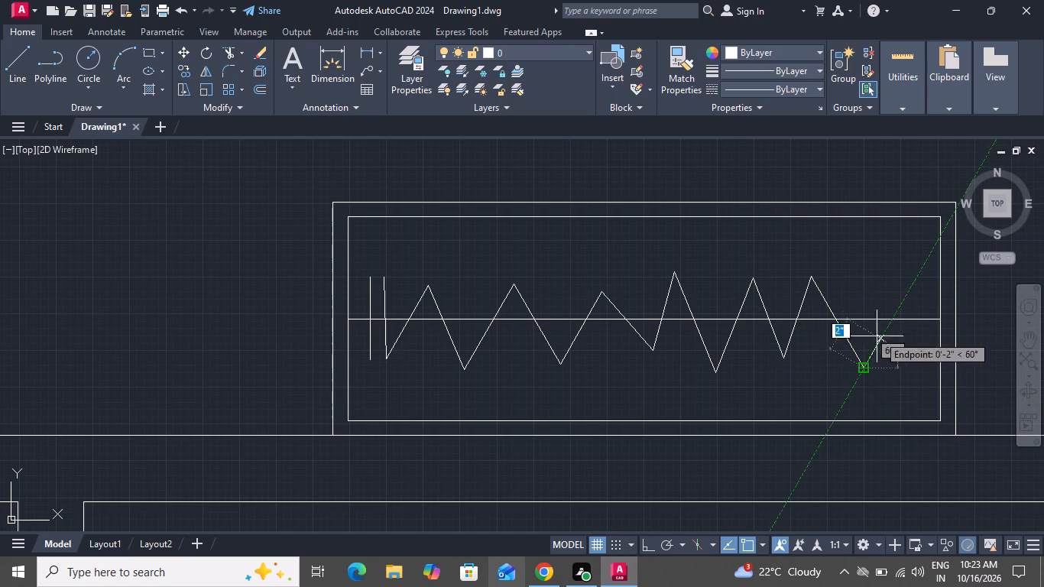
drag(896, 271, 899, 278)
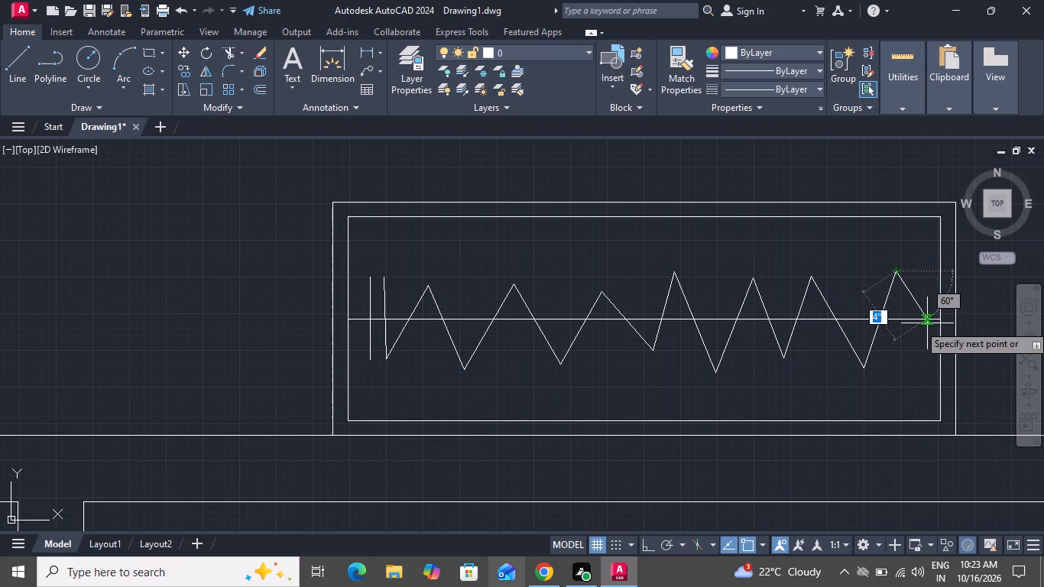
click(928, 338)
right_click(928, 337)
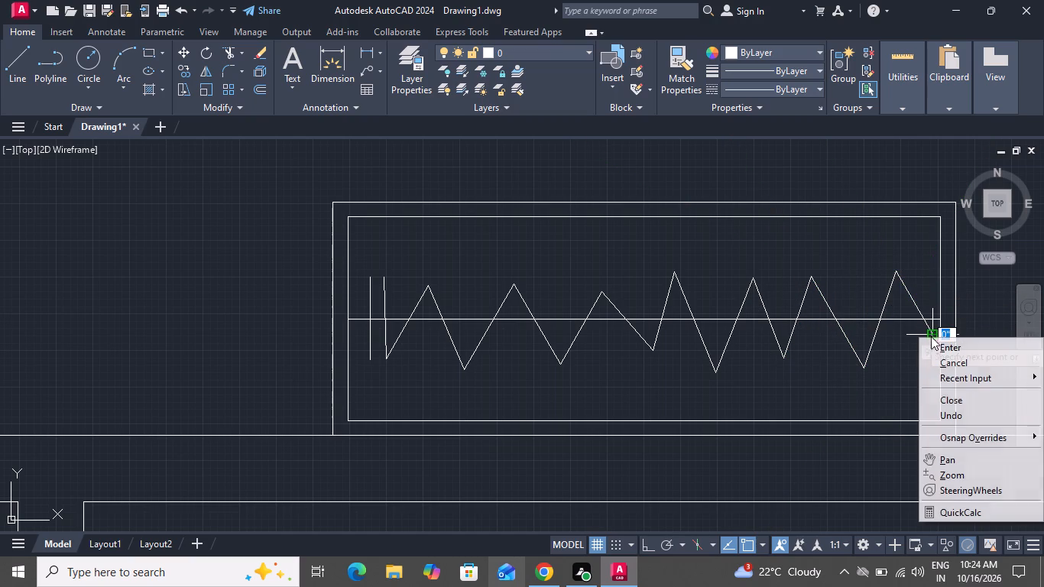
click(932, 358)
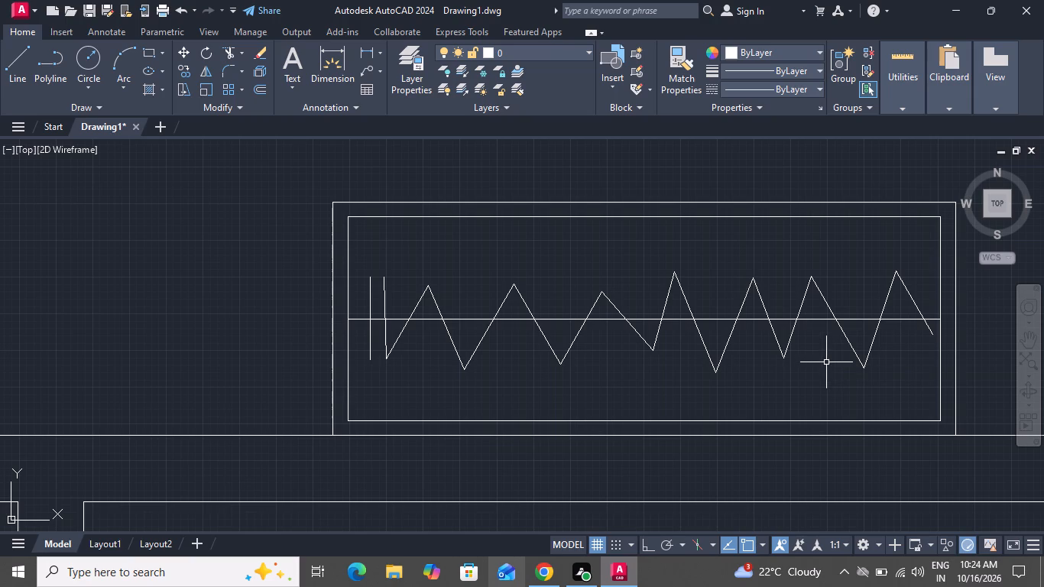
Draw a short line from the upper-right bedroom's lower-left corner straight down across the wall to its lower face.
scroll(813, 359, down, 4)
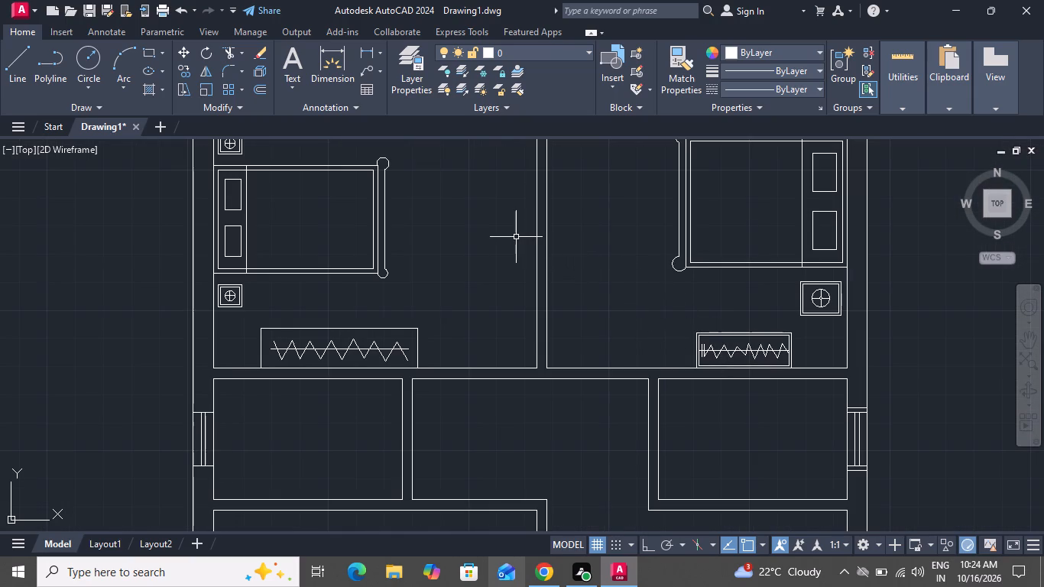
click(15, 63)
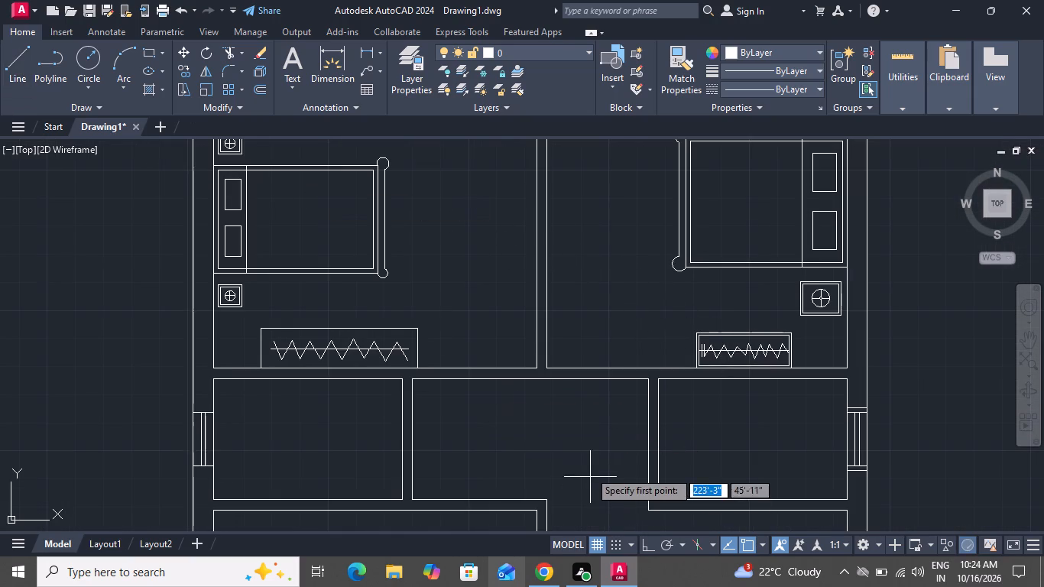
scroll(559, 414, up, 2)
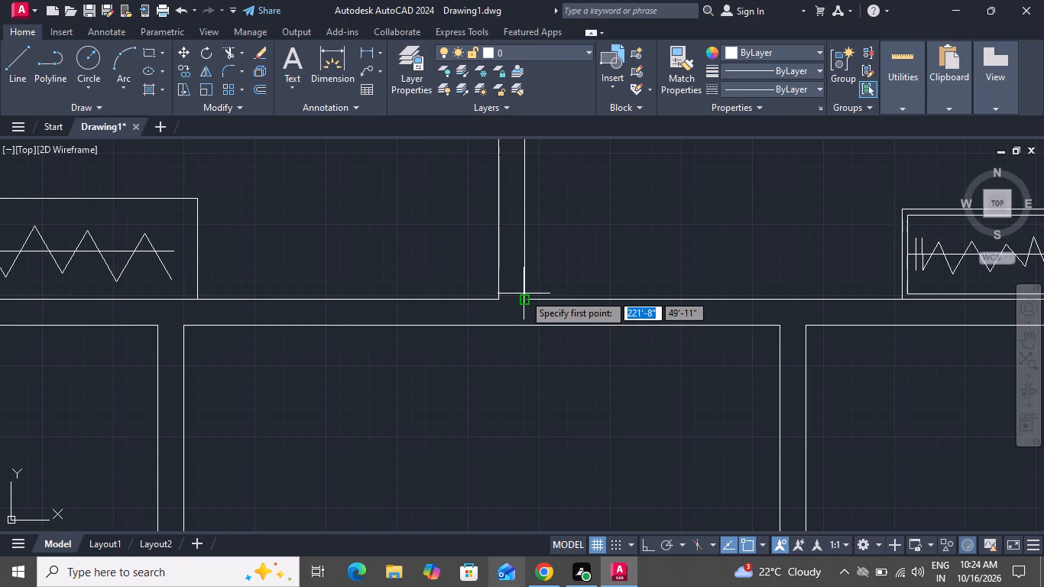
click(525, 300)
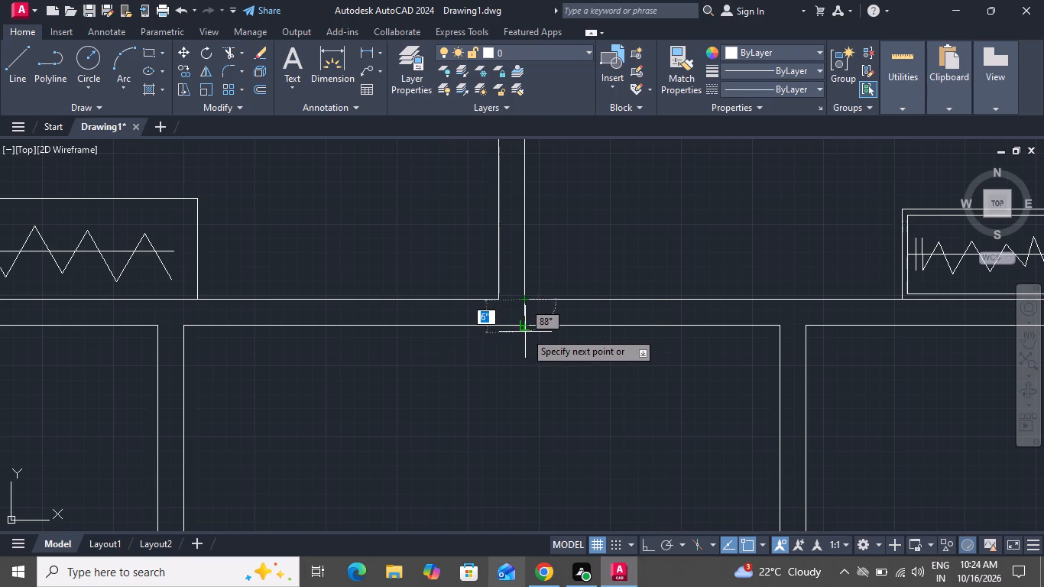
scroll(528, 329, up, 3)
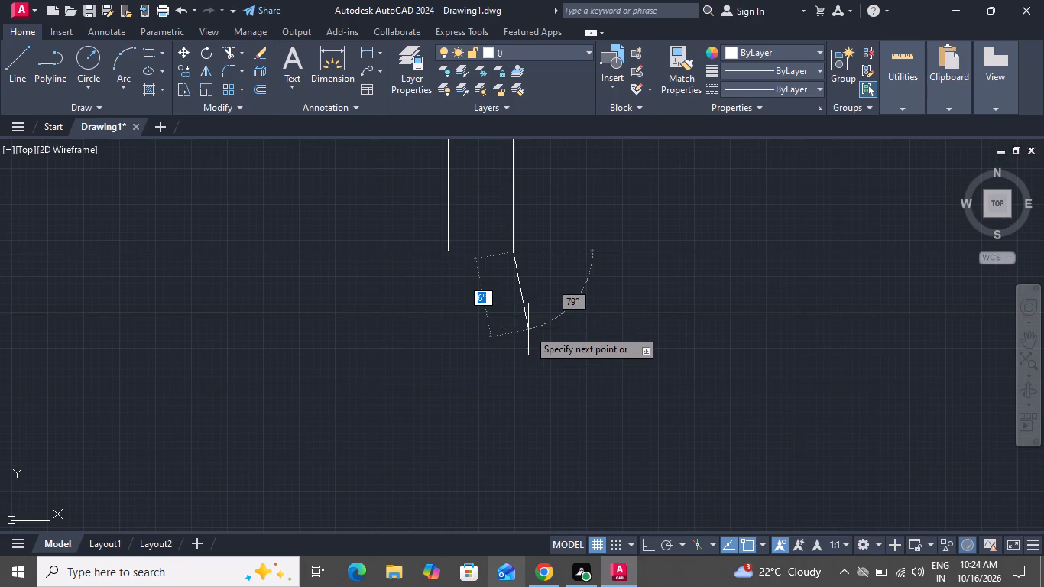
click(514, 316)
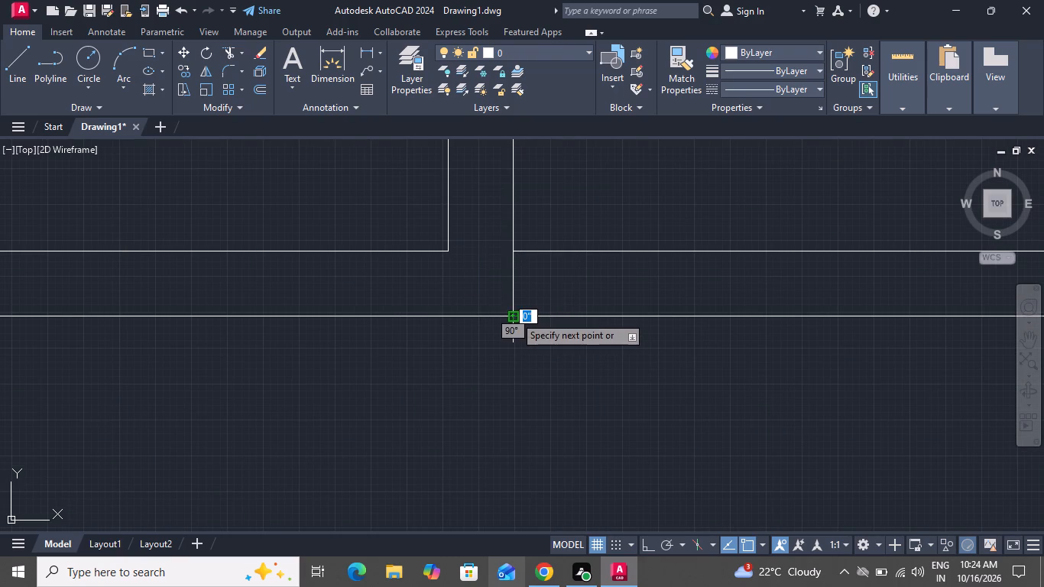
scroll(514, 316, up, 1)
right_click(514, 316)
click(543, 341)
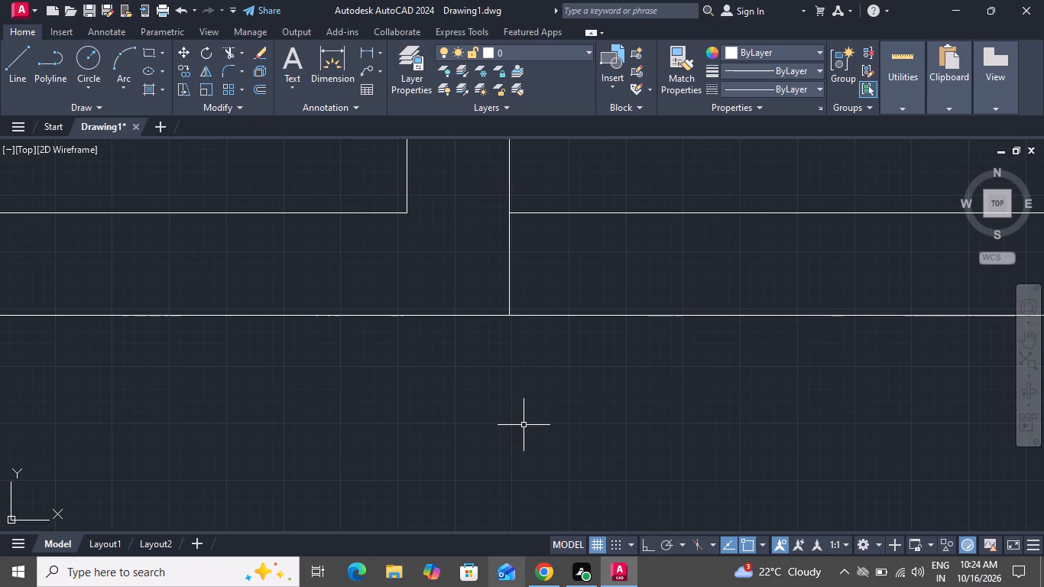
Offset the short line across the wall below the upper-right bedroom by 3" to the right.
text(o 3)
key(shift+quotedbl)
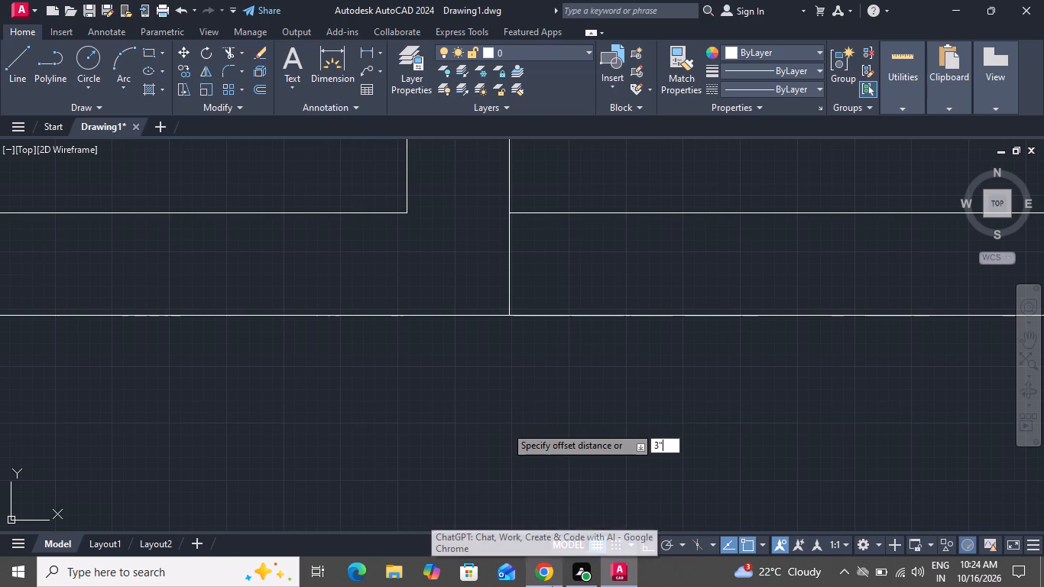
key(Return)
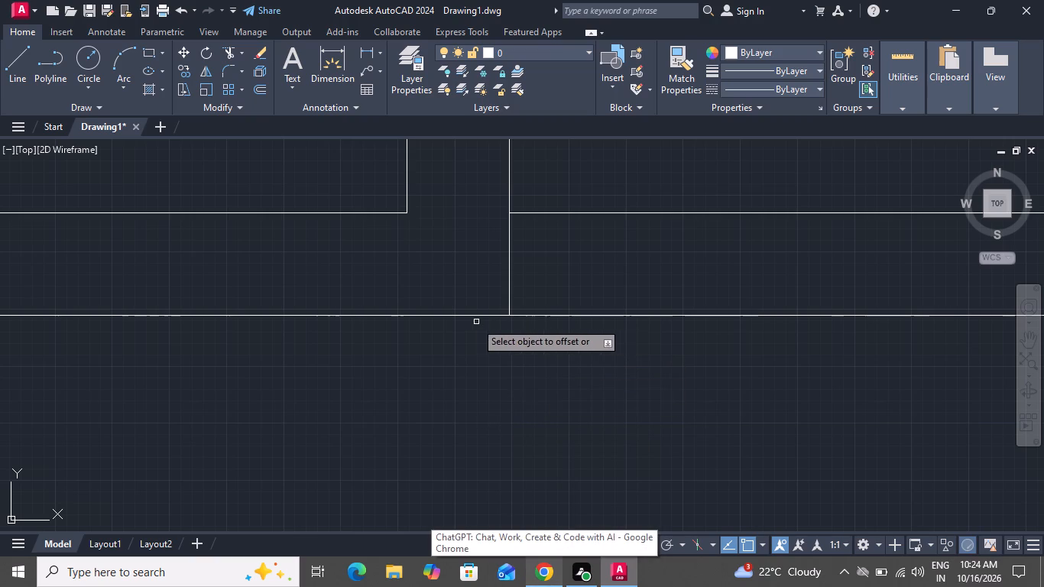
click(511, 287)
click(564, 278)
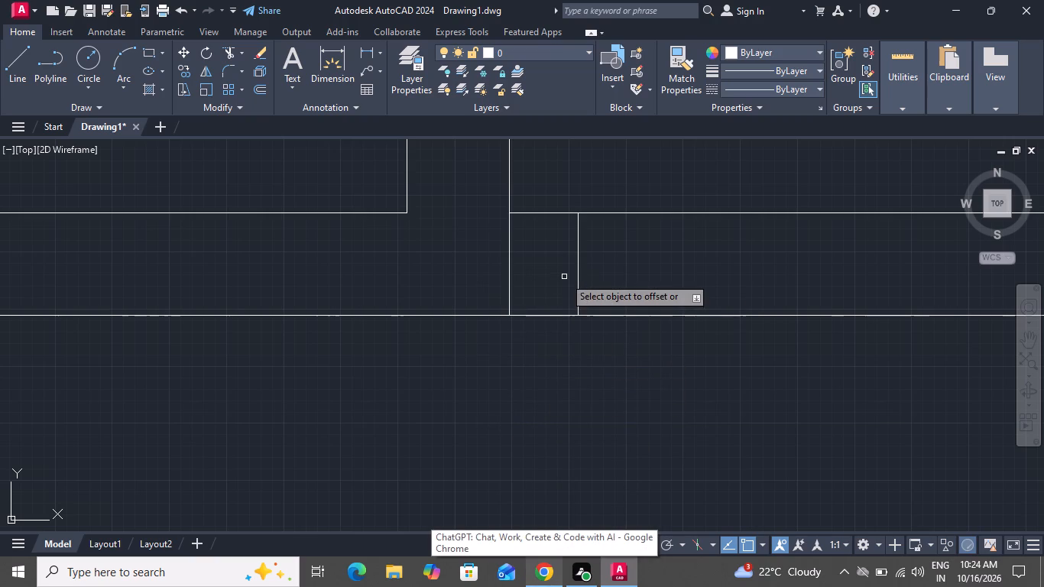
right_click(564, 277)
click(609, 293)
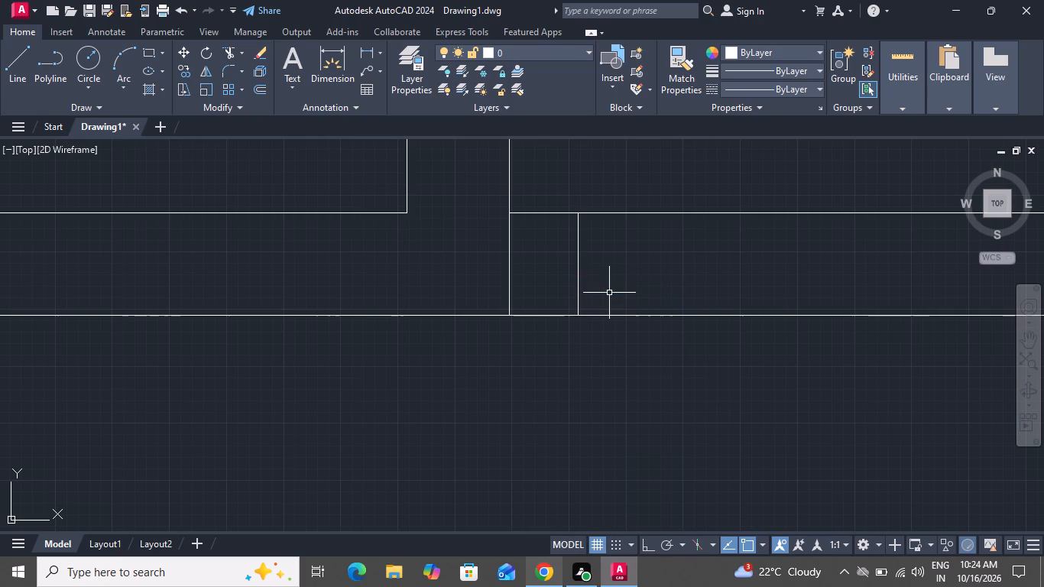
Offset the new short wall line 3' to the right to mark the far side of the door opening.
text(o 3)
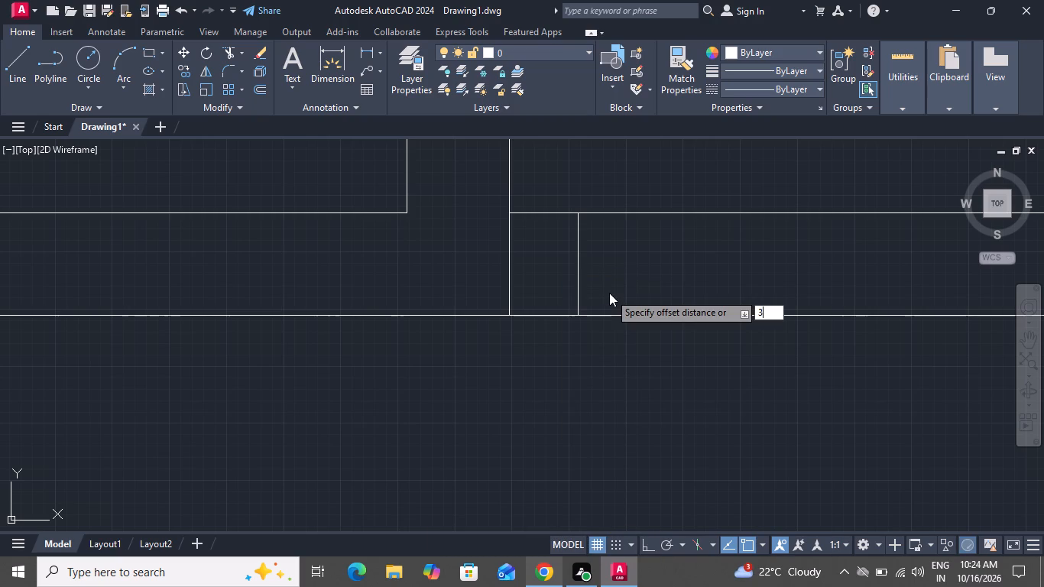
key(apostrophe)
key(Return)
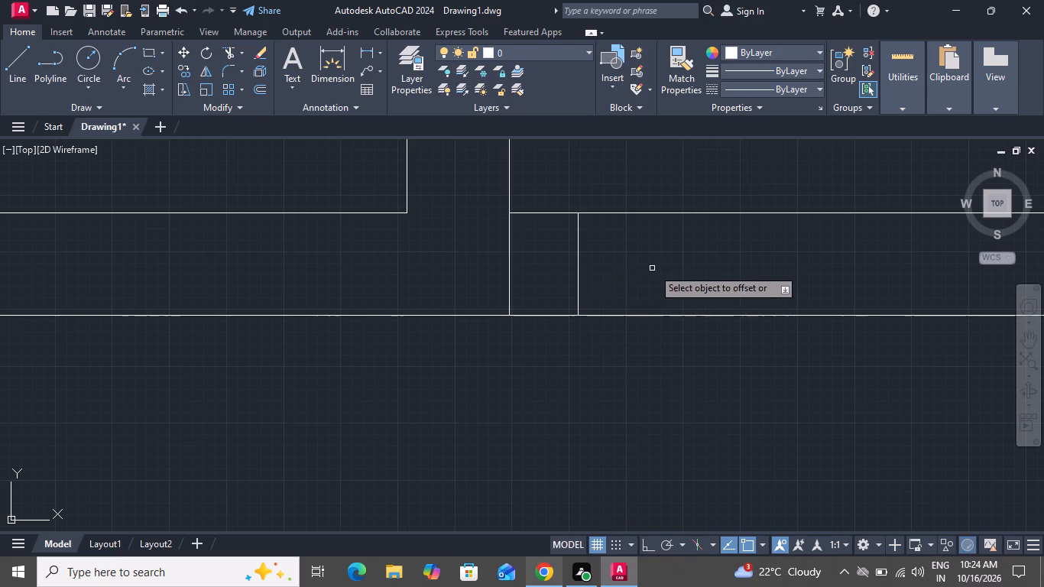
click(578, 261)
click(608, 248)
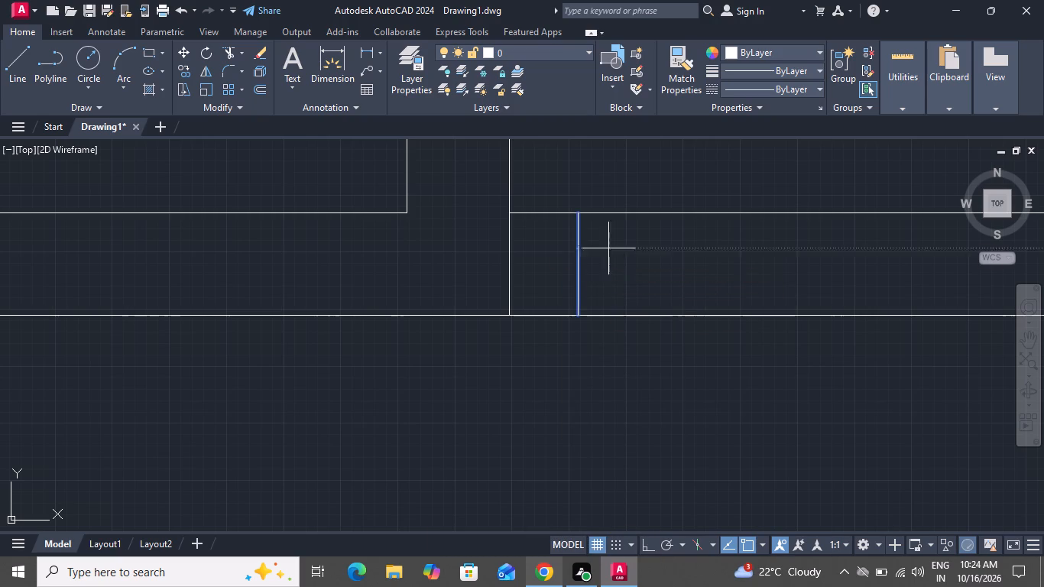
scroll(613, 261, down, 4)
right_click(647, 297)
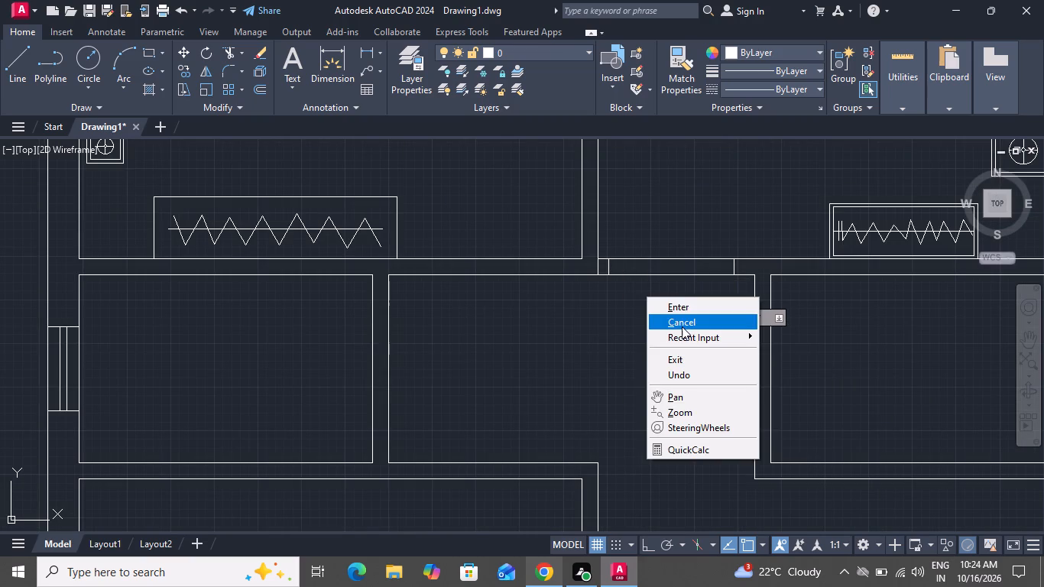
click(682, 326)
Draw a 3' vertical door-leaf line upward from the midpoint of the opening's left jamb line.
click(22, 72)
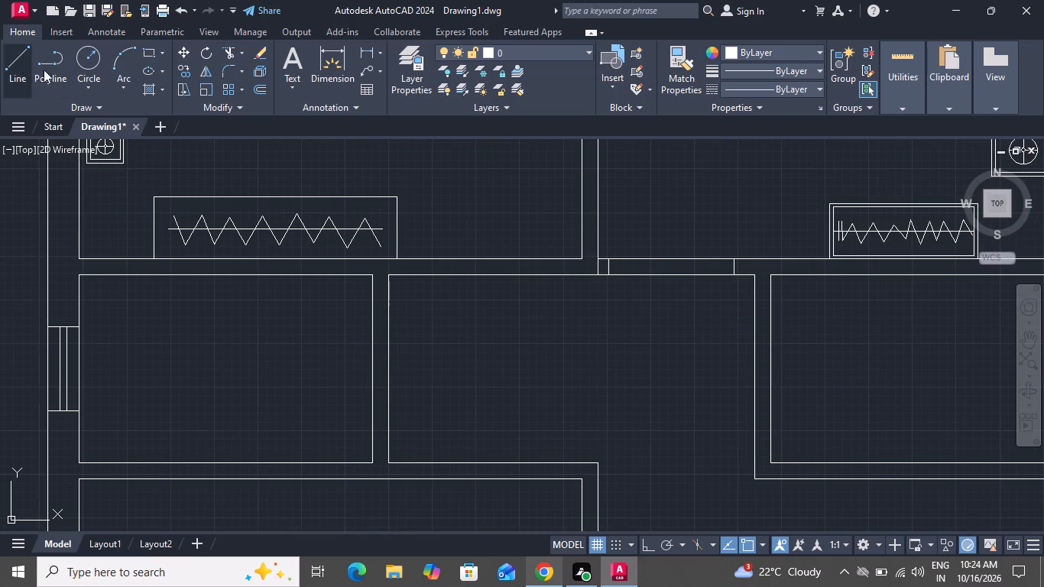
scroll(660, 203, up, 2)
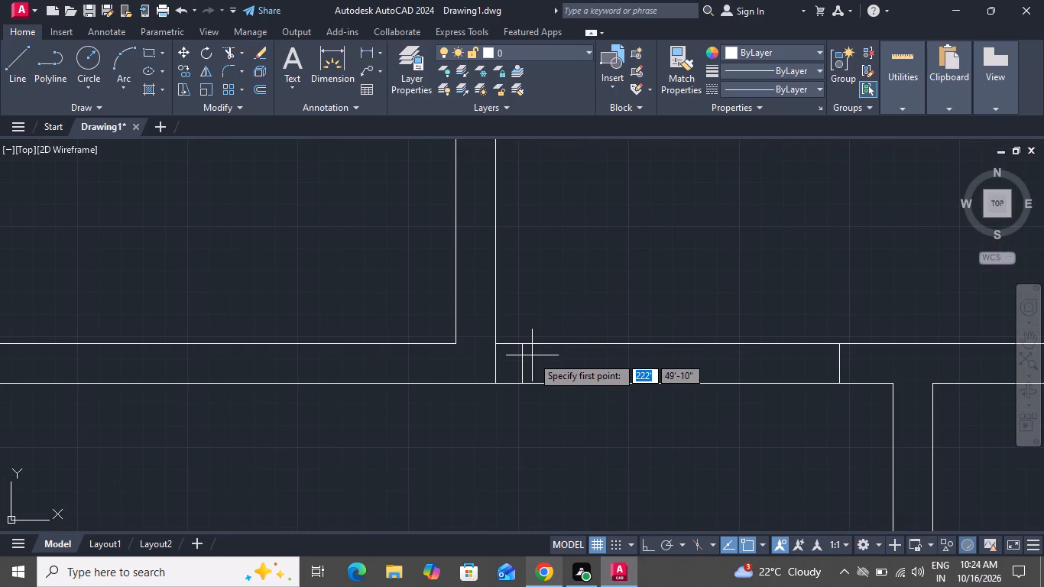
click(524, 364)
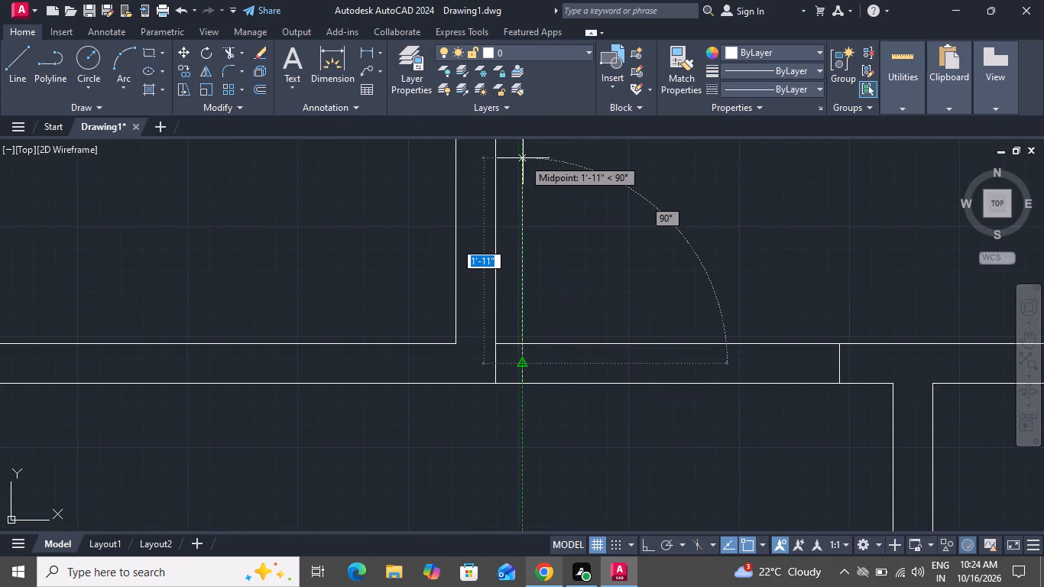
key(3)
key(apostrophe)
key(Return)
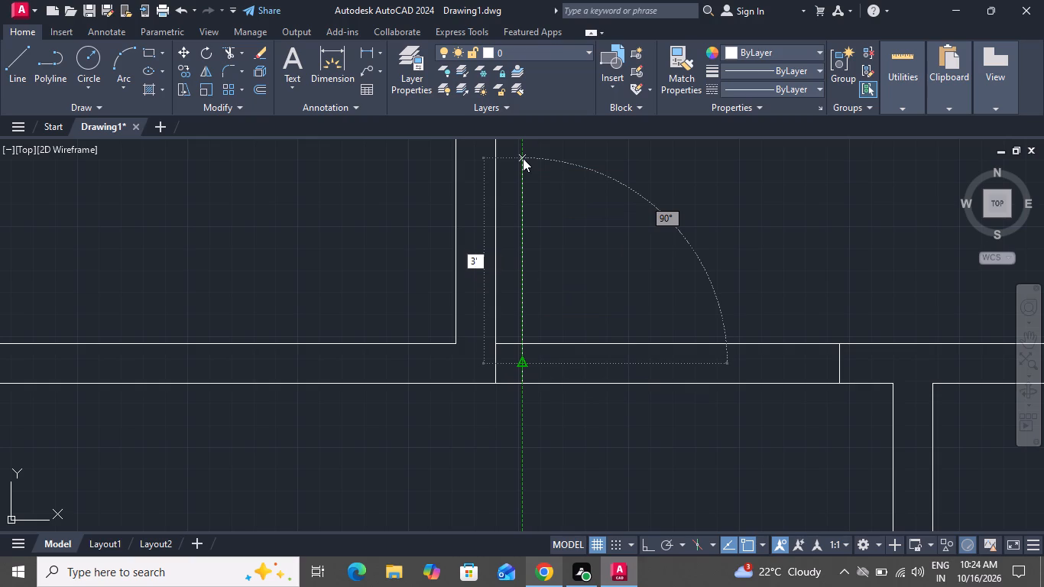
scroll(523, 159, down, 4)
scroll(556, 216, down, 2)
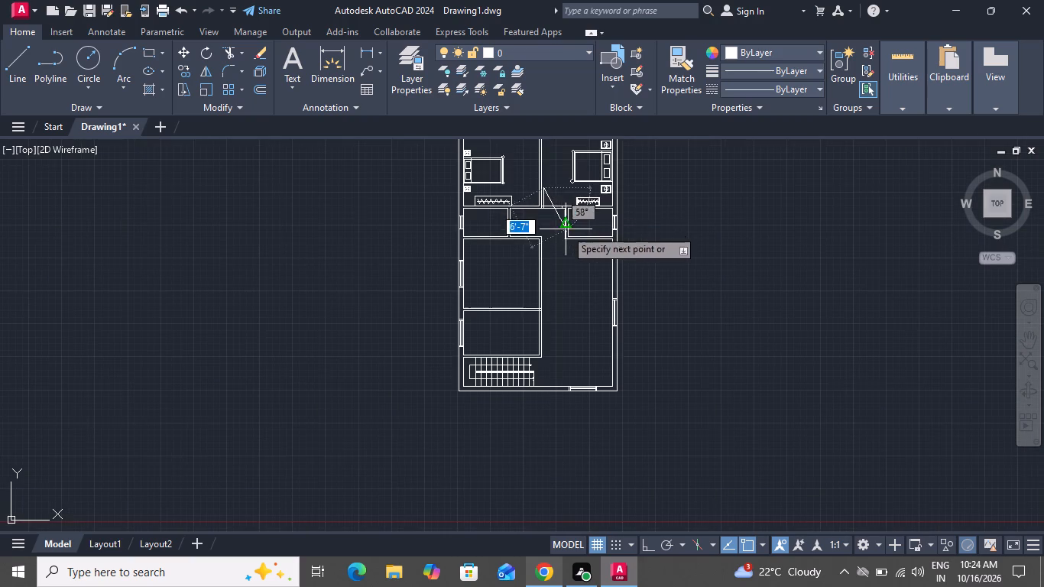
scroll(556, 177, up, 4)
right_click(554, 177)
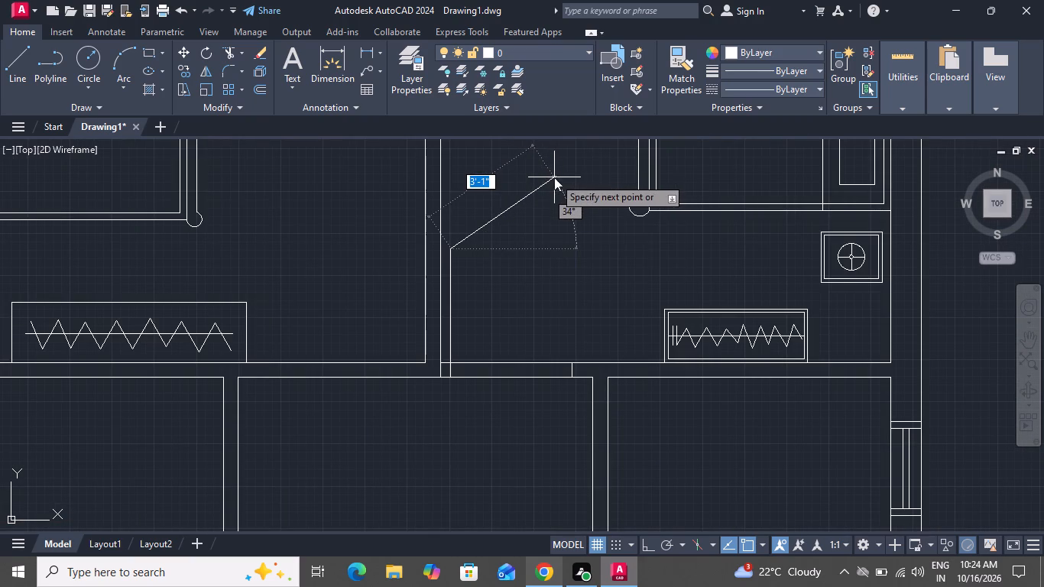
click(579, 197)
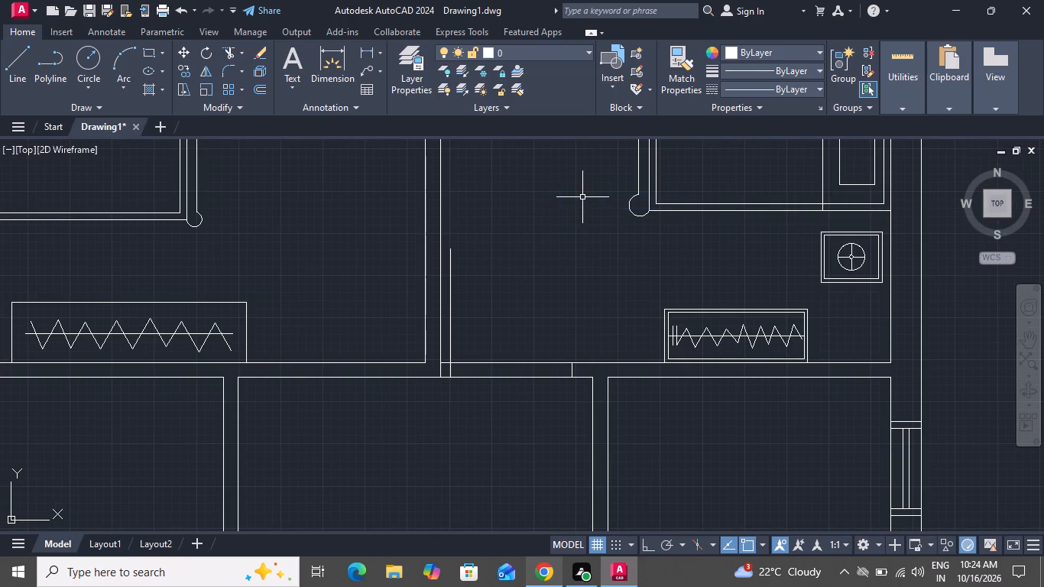
Offset the vertical door-leaf line 2" to the right to give the leaf its thickness.
text(o)
key(space)
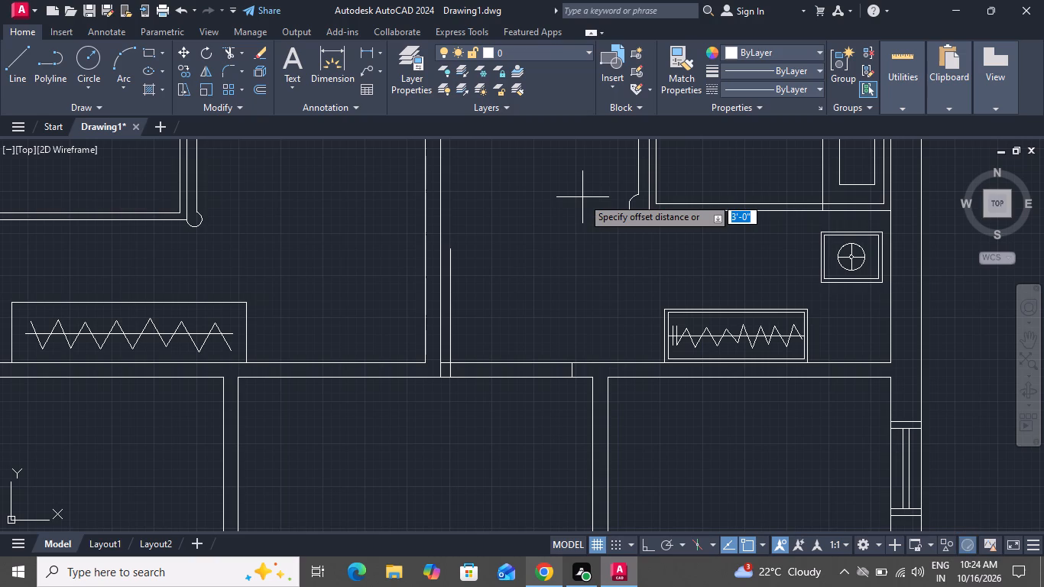
key(2)
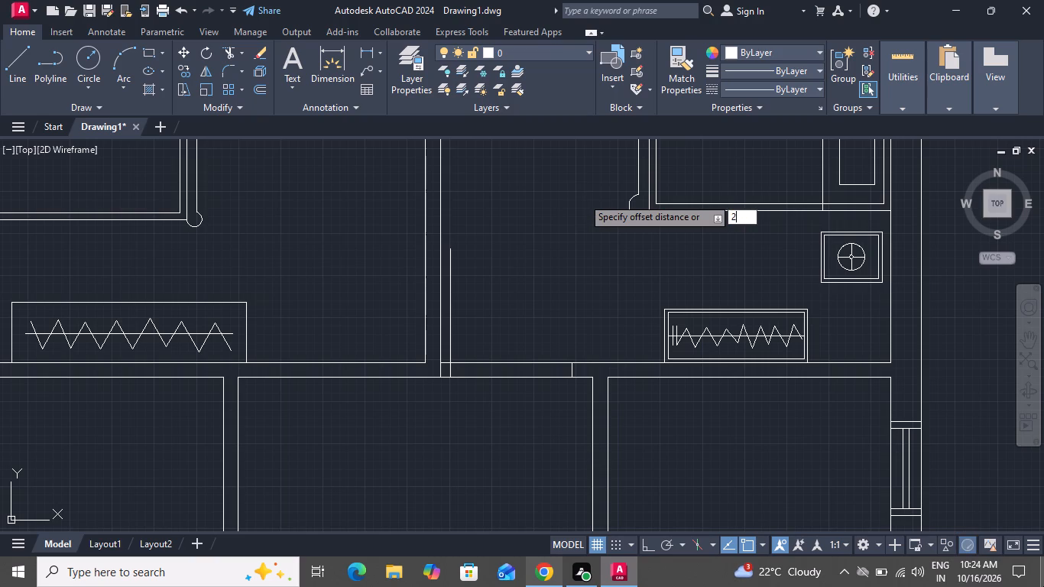
key(shift+quotedbl)
key(Return)
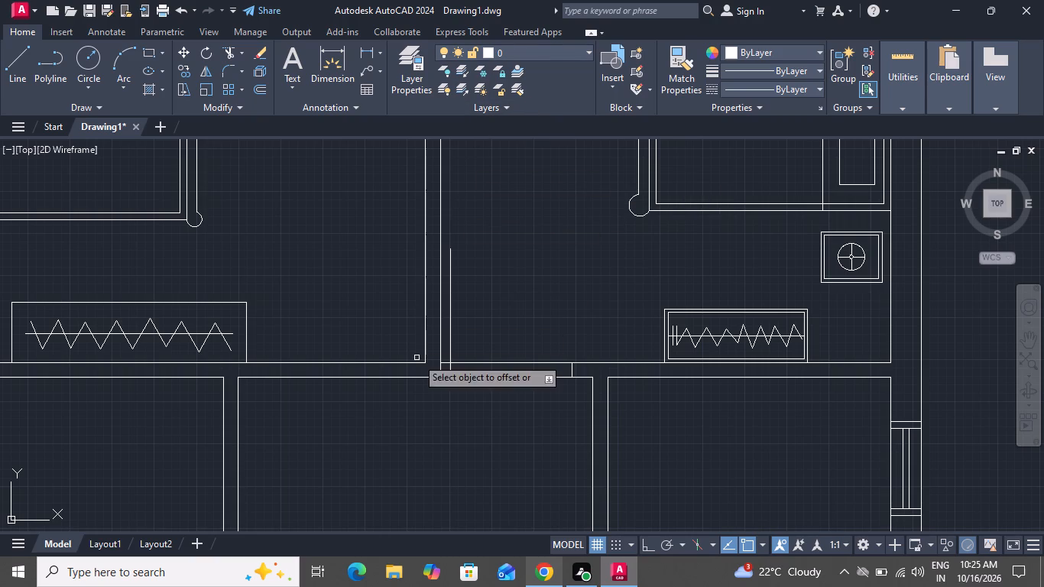
scroll(442, 317, up, 2)
click(457, 304)
click(543, 303)
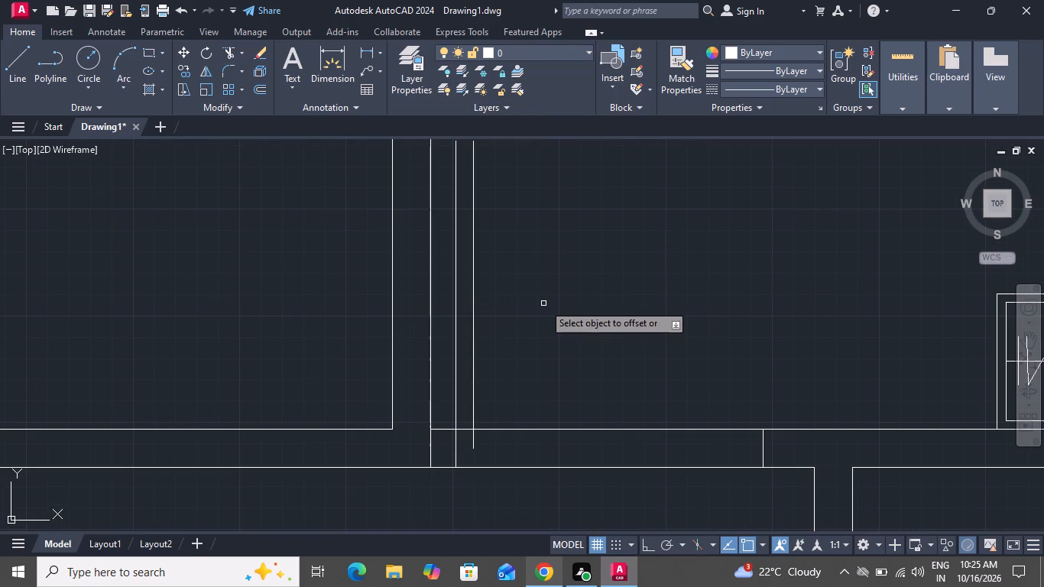
right_click(543, 303)
click(577, 325)
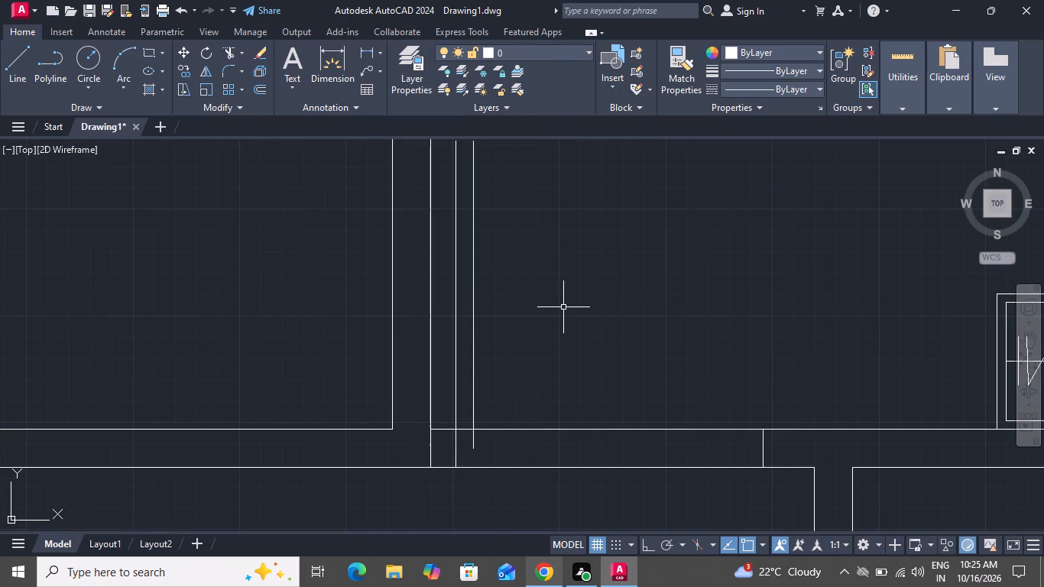
Draw the door-swing arc from the right jamb's midpoint through the top of the inner leaf line to the top of the outer one.
key(a)
key(space)
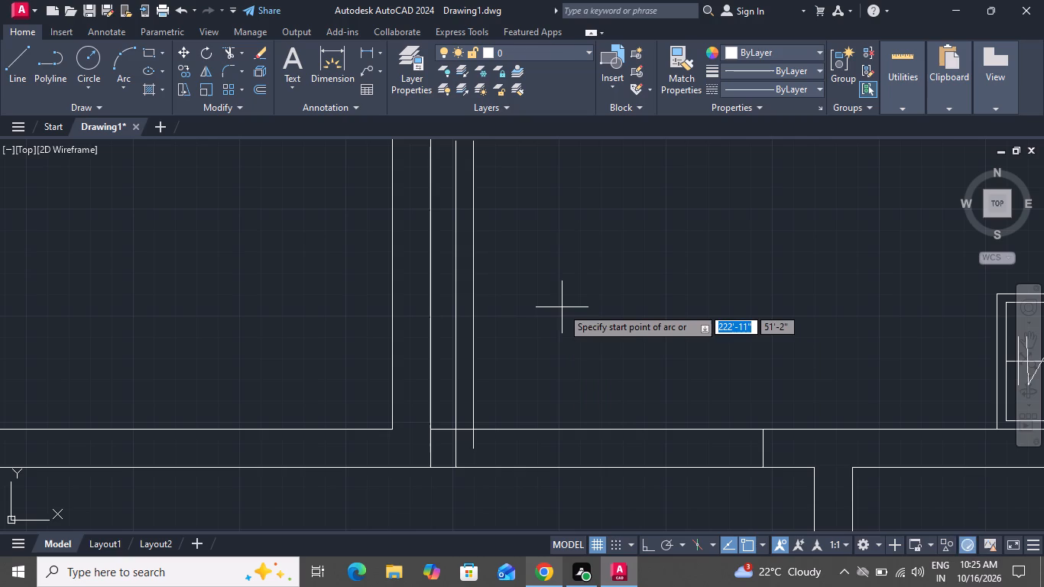
click(766, 447)
scroll(695, 343, down, 3)
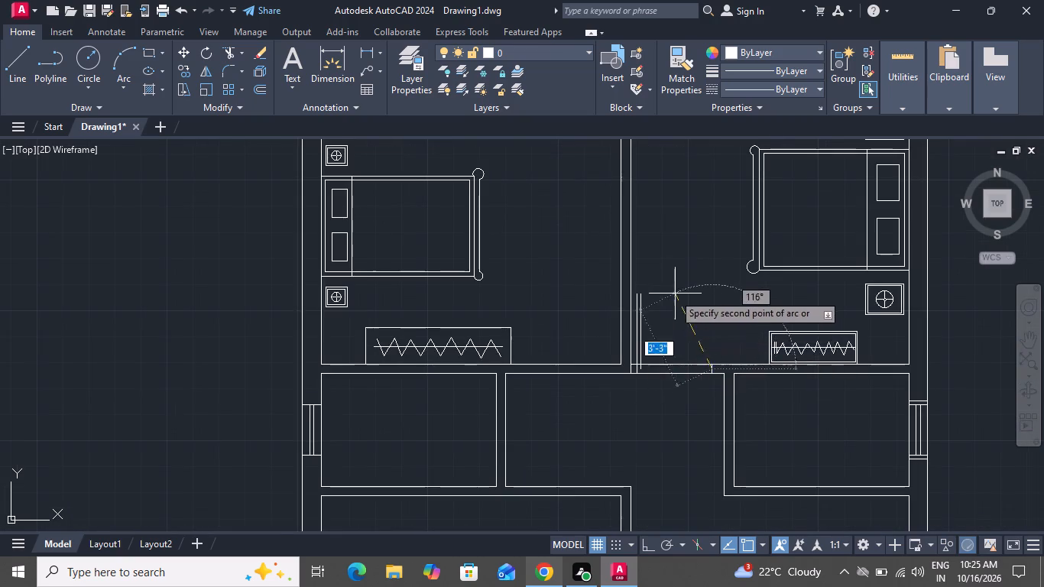
scroll(631, 271, up, 2)
scroll(667, 336, up, 3)
scroll(667, 336, down, 1)
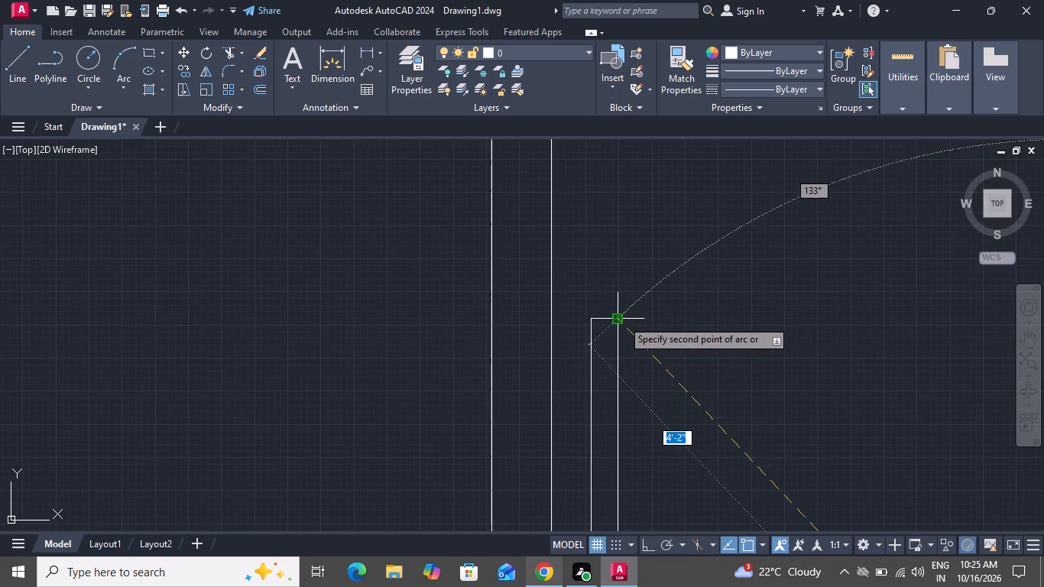
click(622, 319)
click(586, 321)
scroll(698, 217, up, 1)
scroll(698, 217, down, 1)
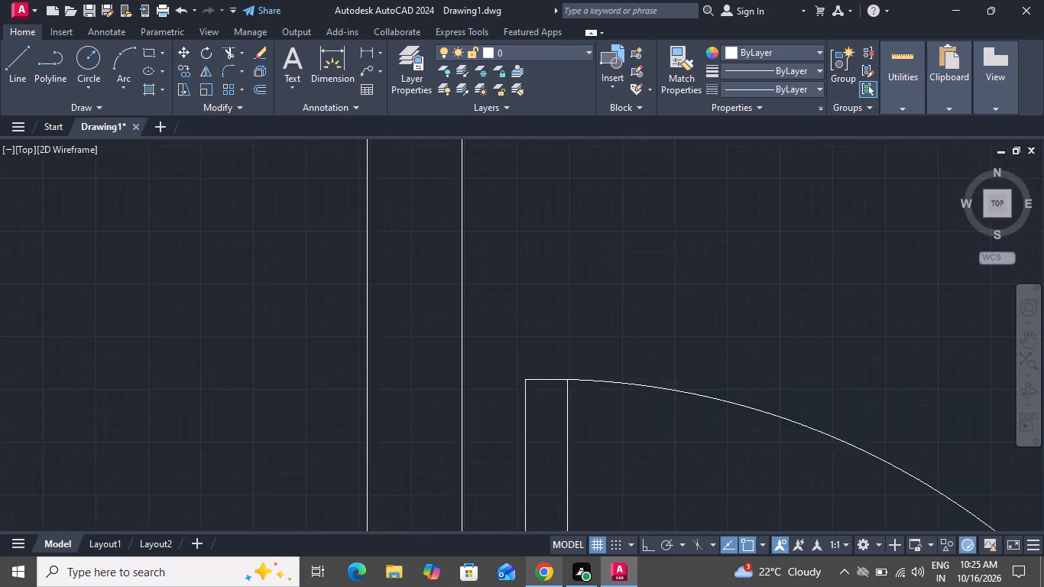
Trim both wall lines across the door opening and the original short line crossing the wall at the bedroom's corner.
click(228, 52)
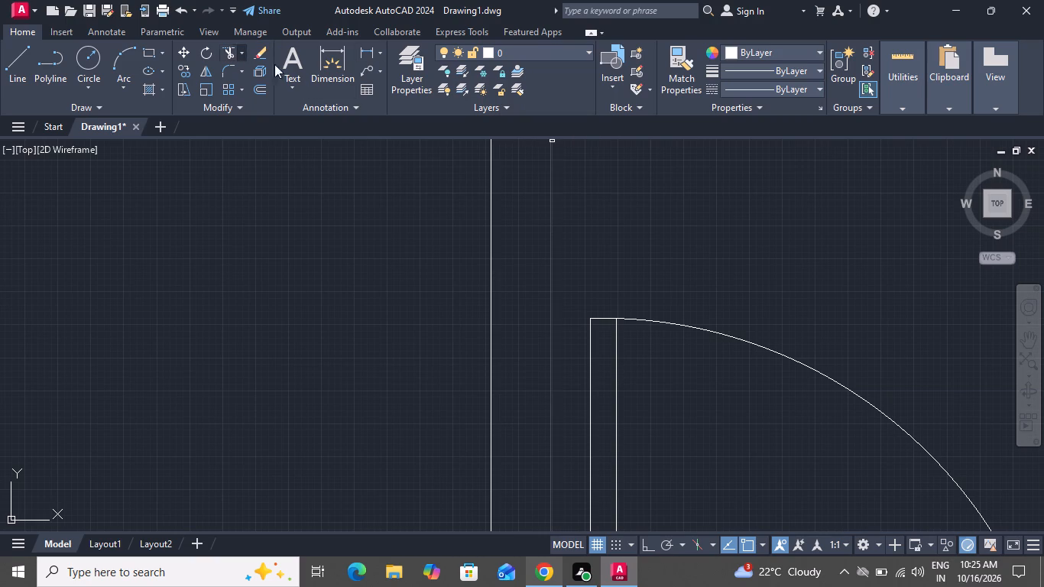
scroll(378, 136, down, 2)
scroll(534, 221, down, 3)
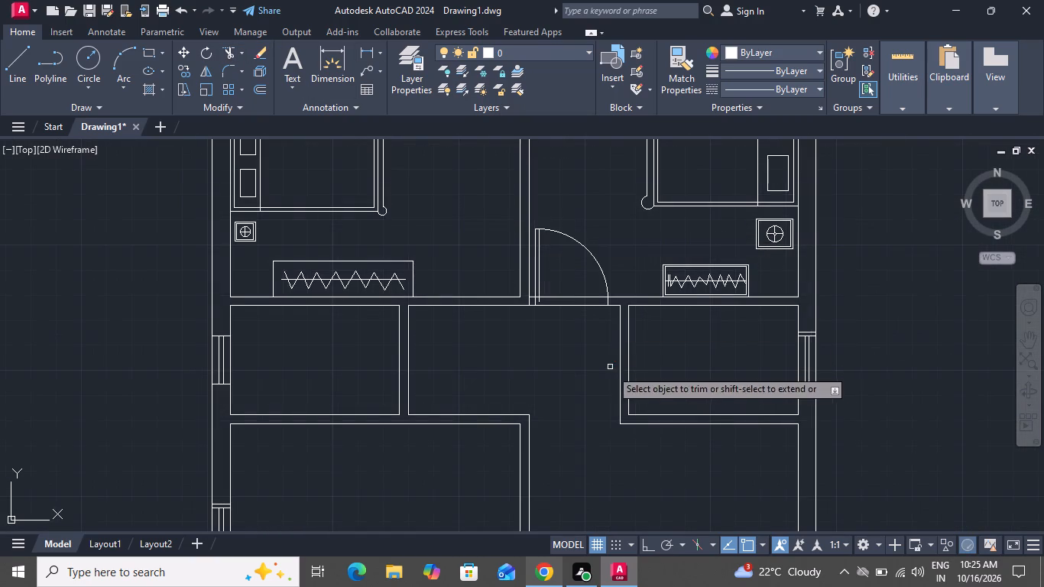
scroll(579, 307, up, 2)
click(553, 313)
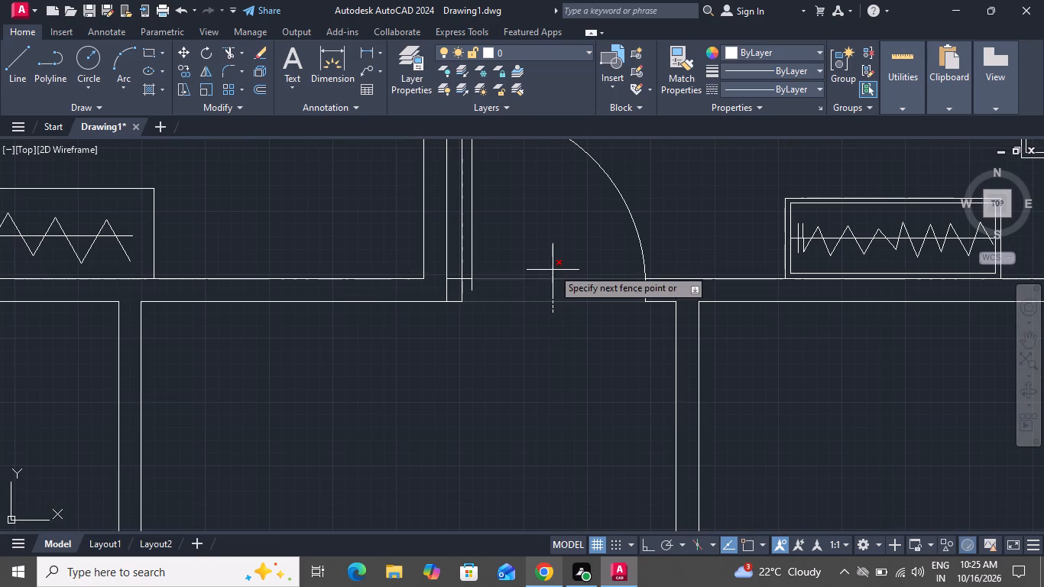
click(551, 242)
scroll(437, 287, up, 3)
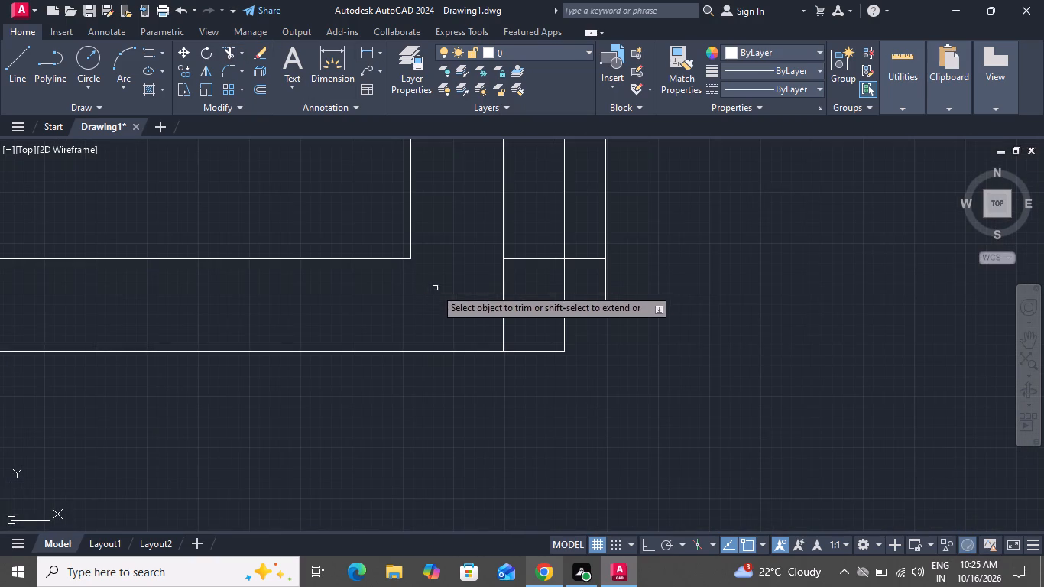
click(521, 276)
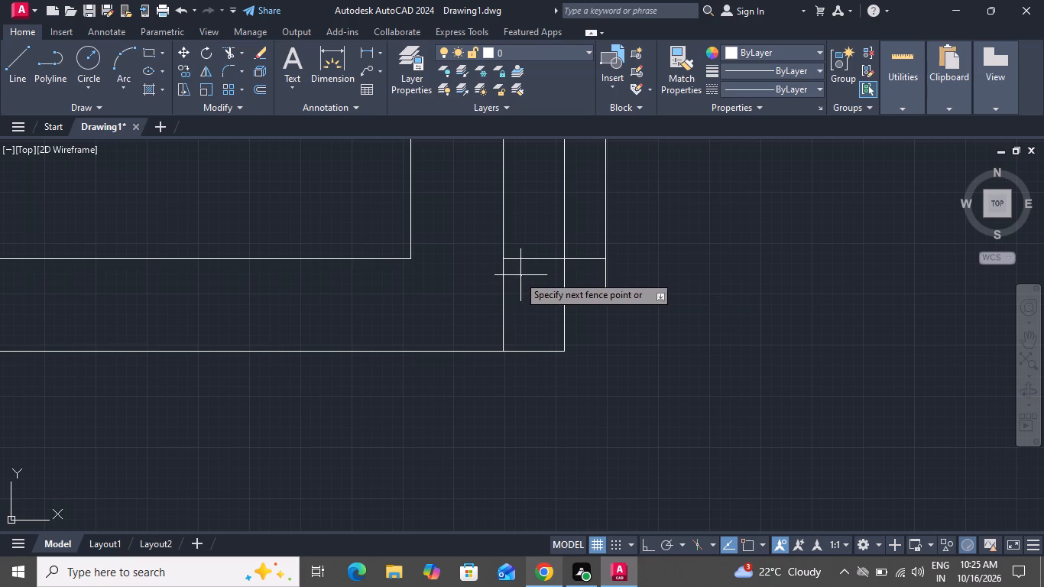
click(498, 275)
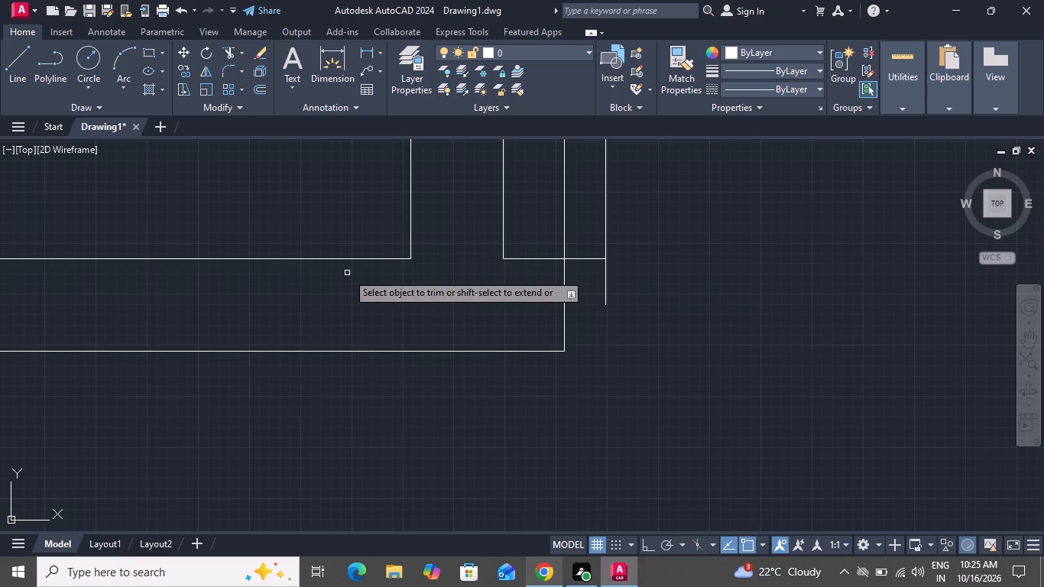
scroll(372, 298, down, 2)
right_click(385, 300)
click(444, 321)
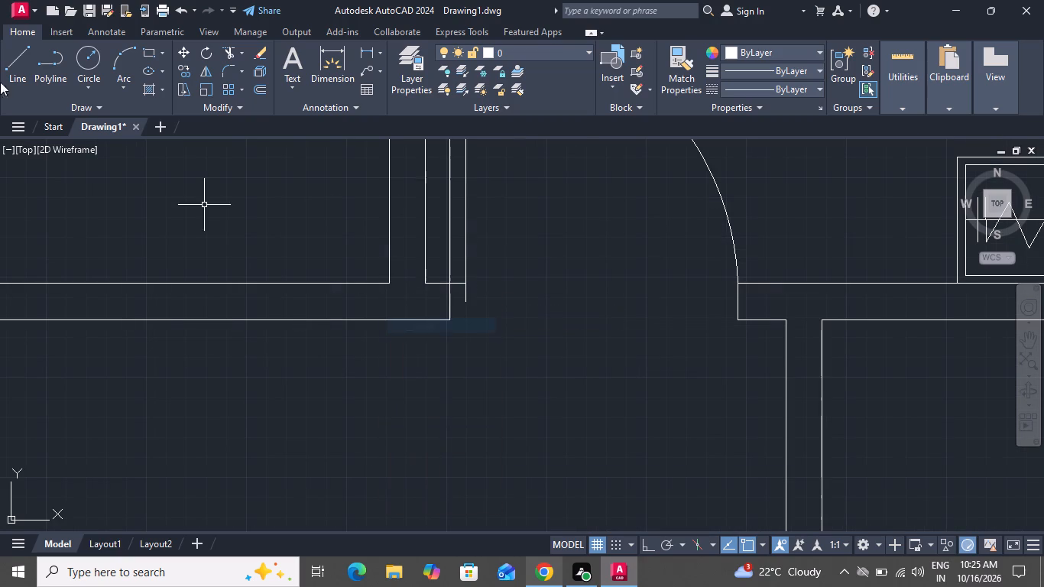
Draw a horizontal 2" line with Ortho on, closing the door leaf's bottom end to the opening's left jamb line.
click(16, 54)
scroll(449, 274, up, 3)
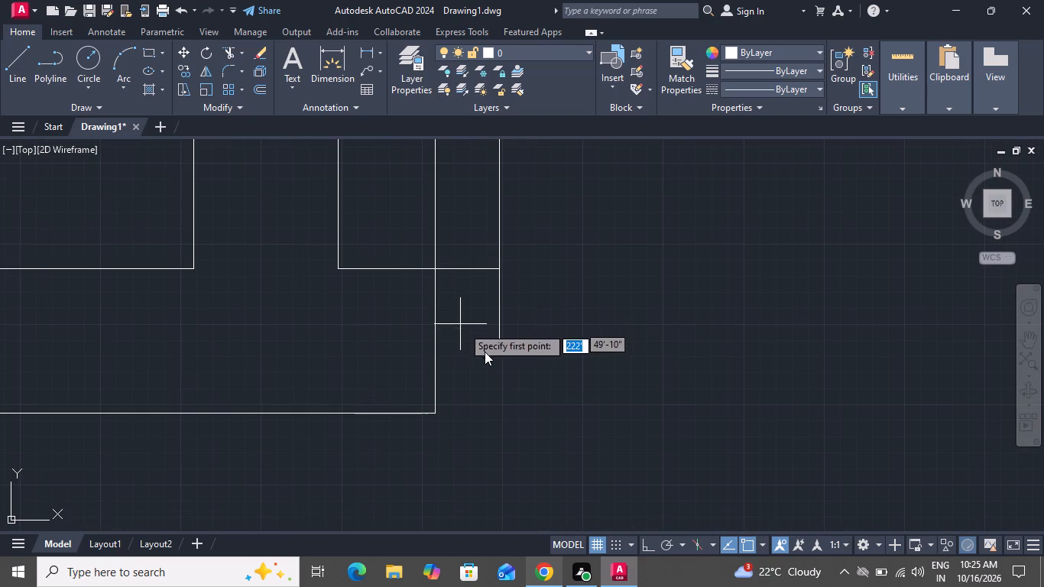
click(498, 341)
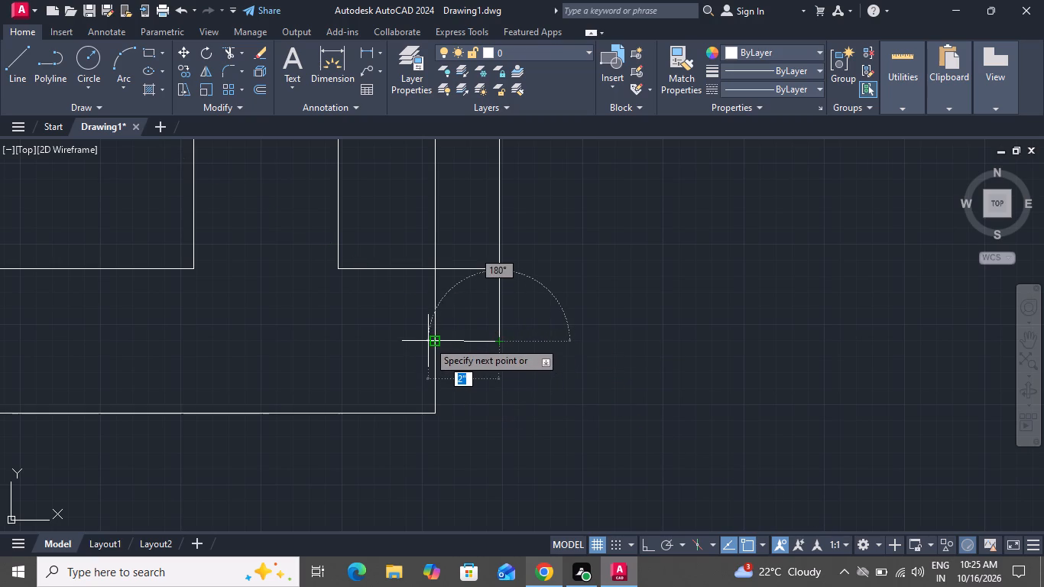
scroll(428, 341, up, 4)
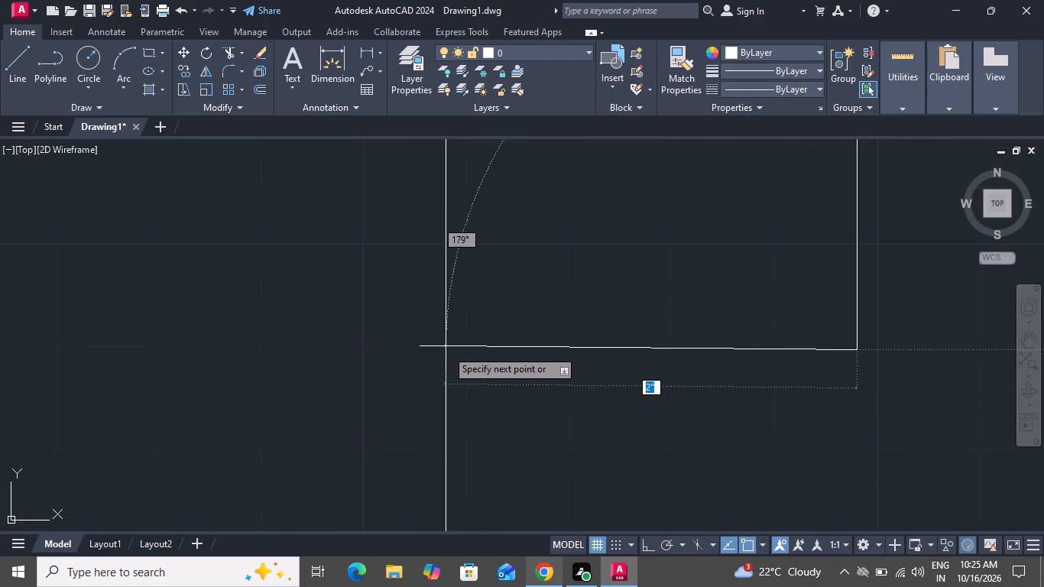
click(649, 551)
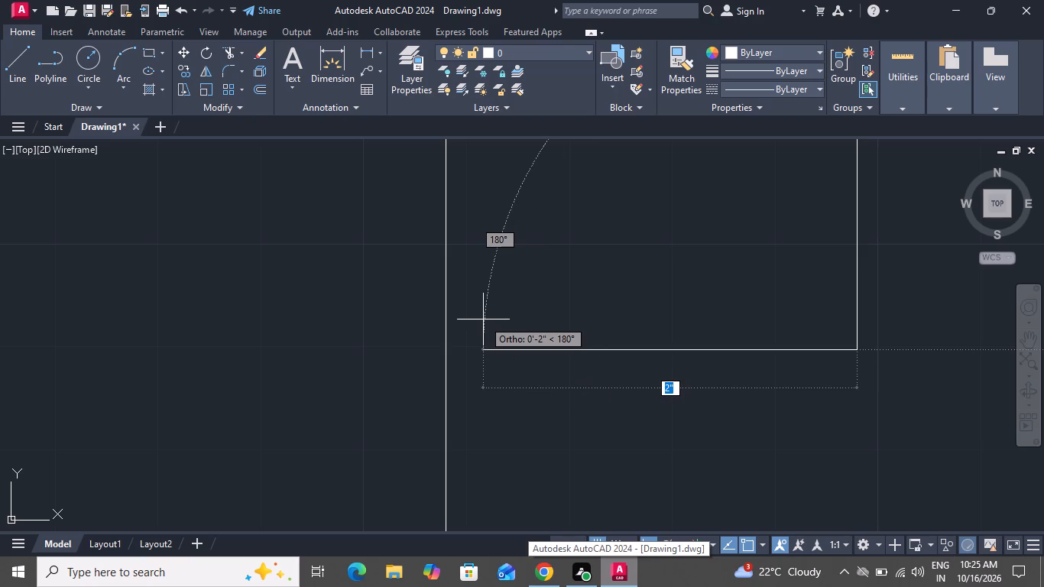
click(443, 352)
right_click(443, 352)
click(468, 377)
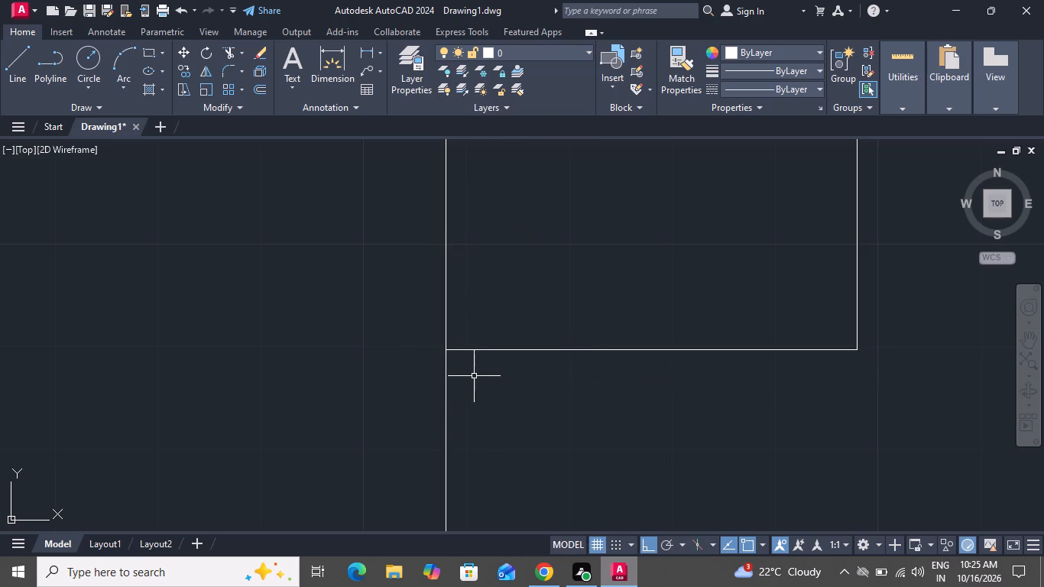
Trim the left jamb segment inside the door leaf, between the wall's upper line and the leaf's bottom line.
scroll(503, 381, up, 1)
scroll(504, 381, down, 5)
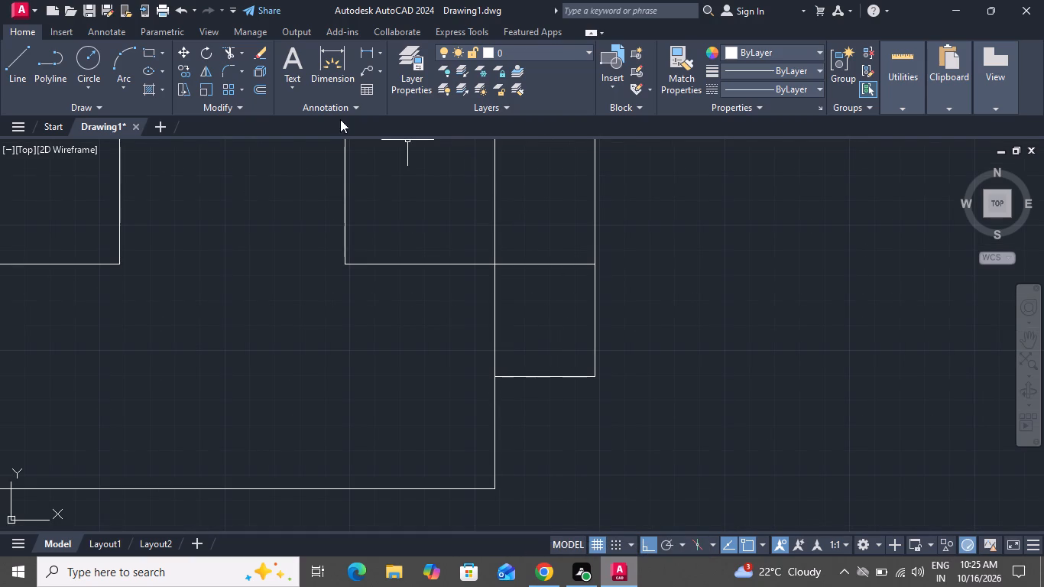
click(231, 48)
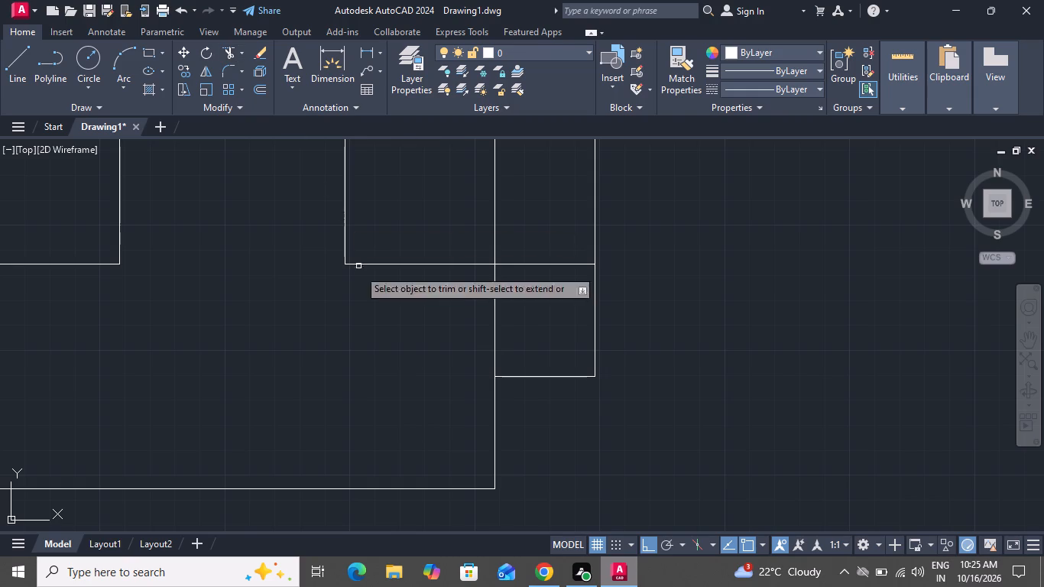
drag(394, 355, 413, 349)
click(559, 313)
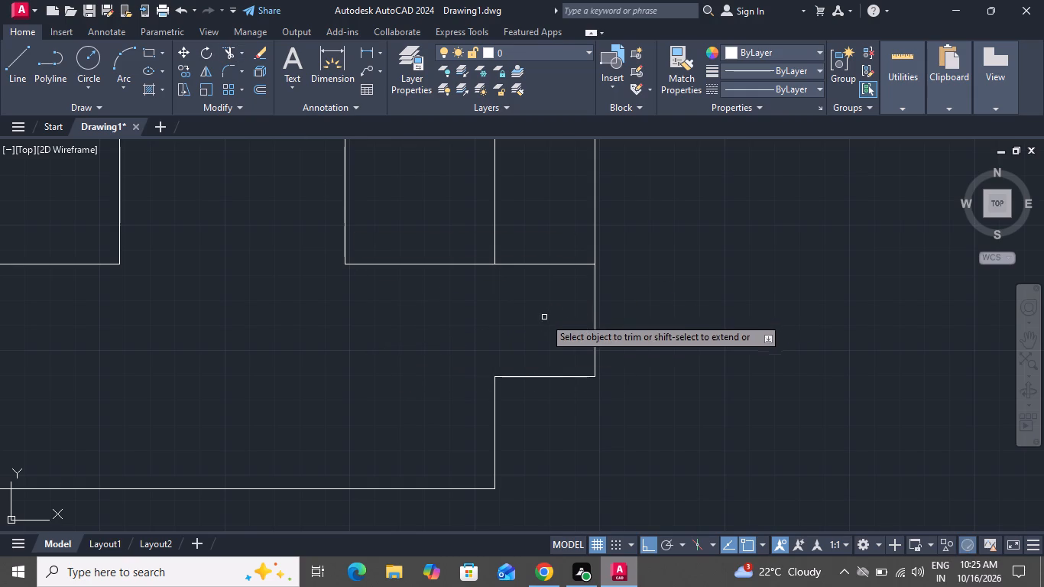
scroll(527, 327, down, 3)
right_click(653, 301)
click(690, 326)
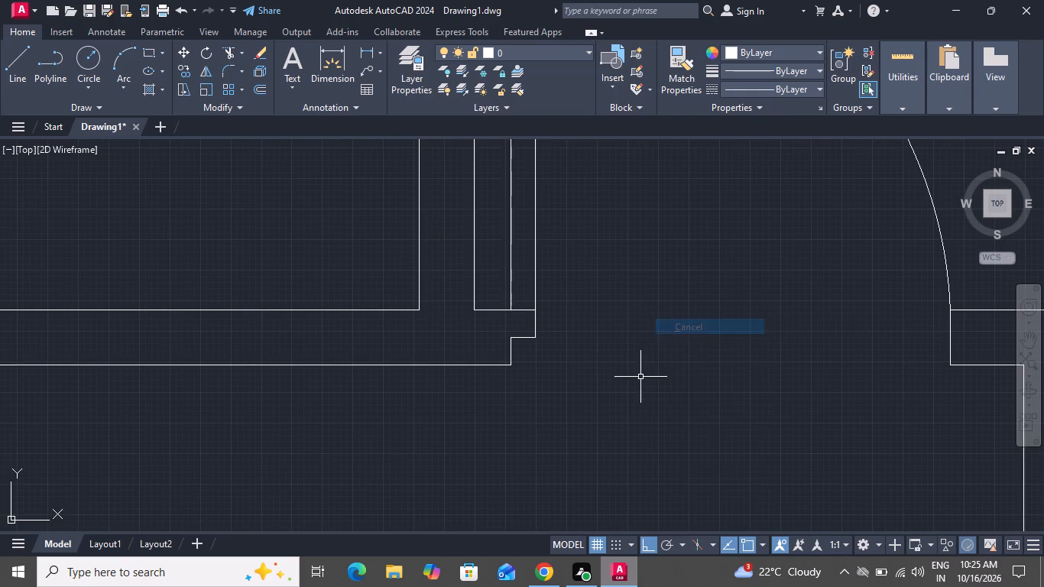
Draw a short 5" vertical line down across the wall from the upper-left bedroom's inner lower-right corner.
scroll(640, 377, down, 3)
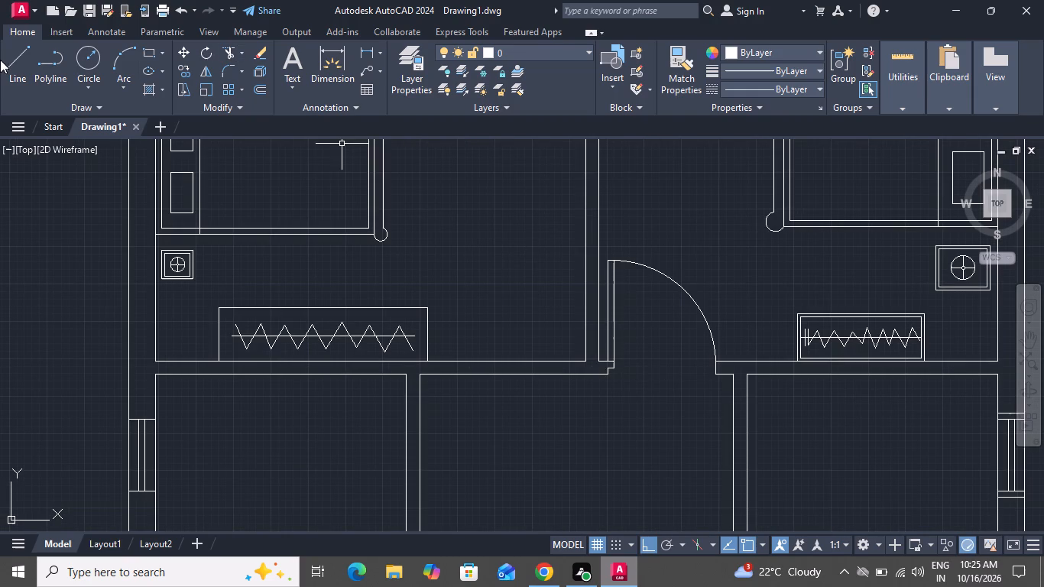
click(0, 60)
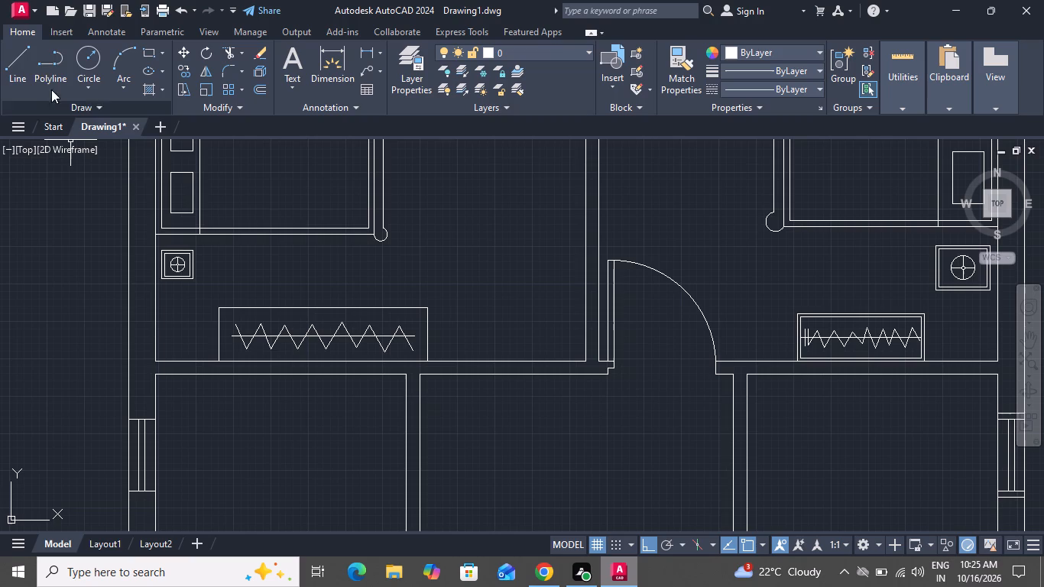
click(28, 59)
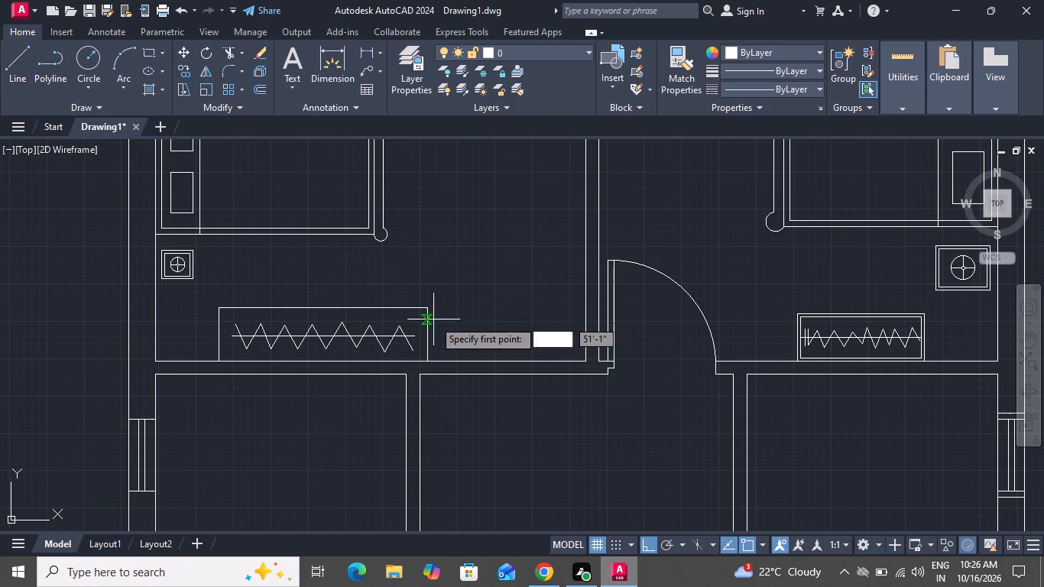
scroll(433, 319, up, 2)
scroll(650, 285, down, 1)
scroll(848, 450, up, 1)
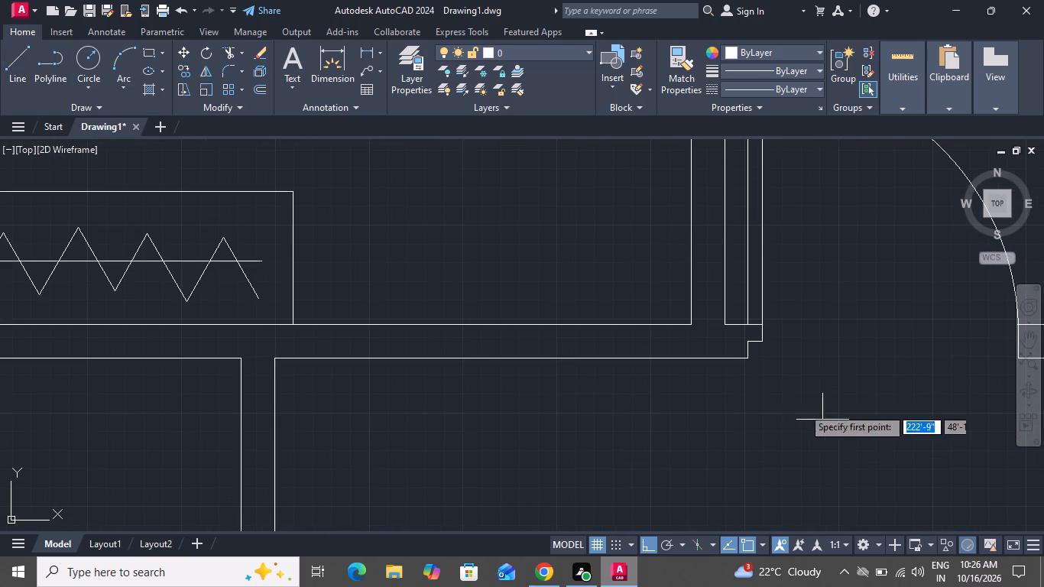
click(693, 325)
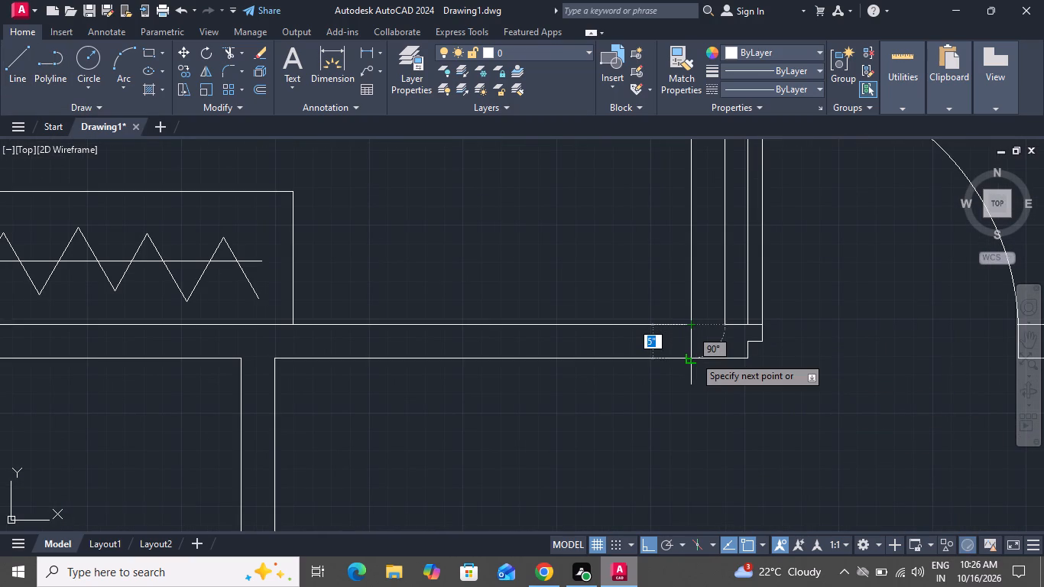
click(694, 356)
right_click(694, 356)
click(724, 380)
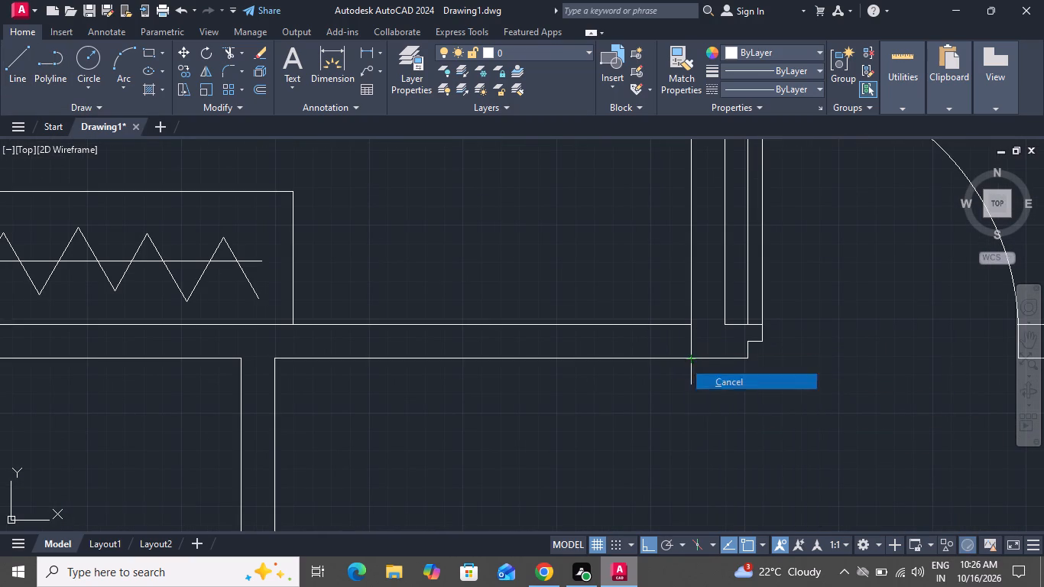
Offset the short line at the upper-left bedroom's corner 3" to the left for the door's first jamb.
text(o)
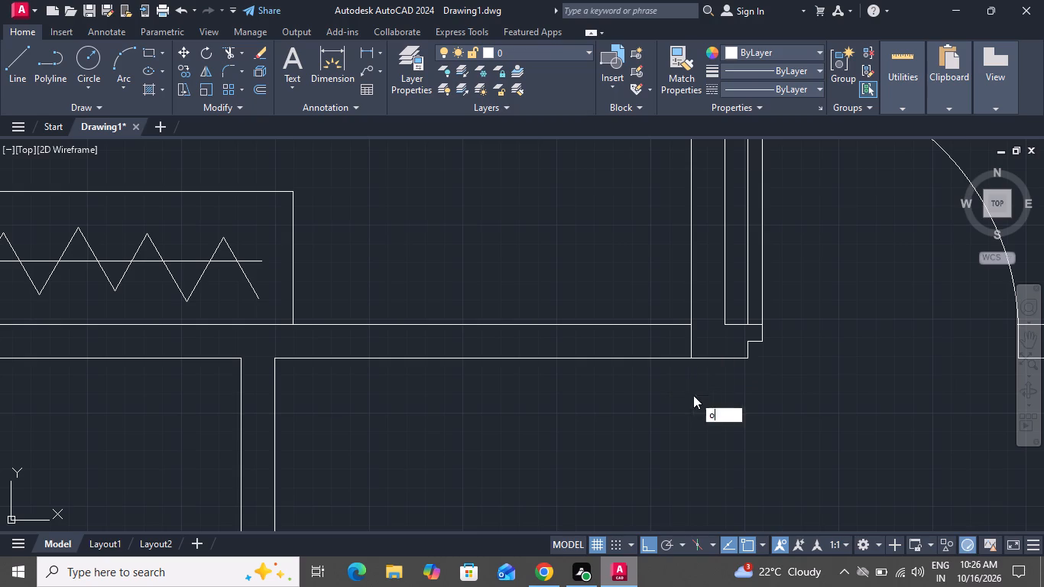
key(space)
key(3)
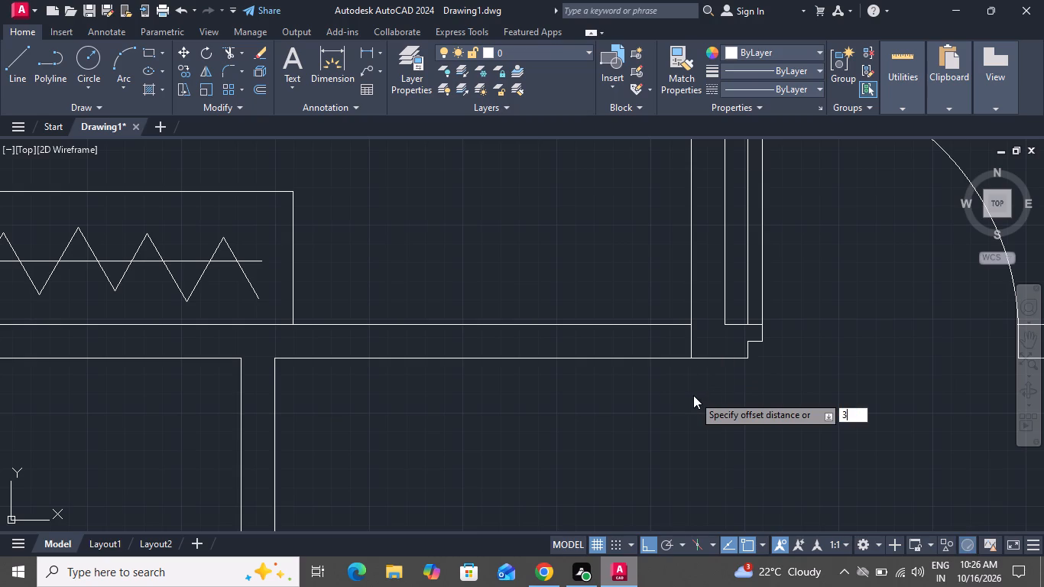
key(shift+quotedbl)
key(Return)
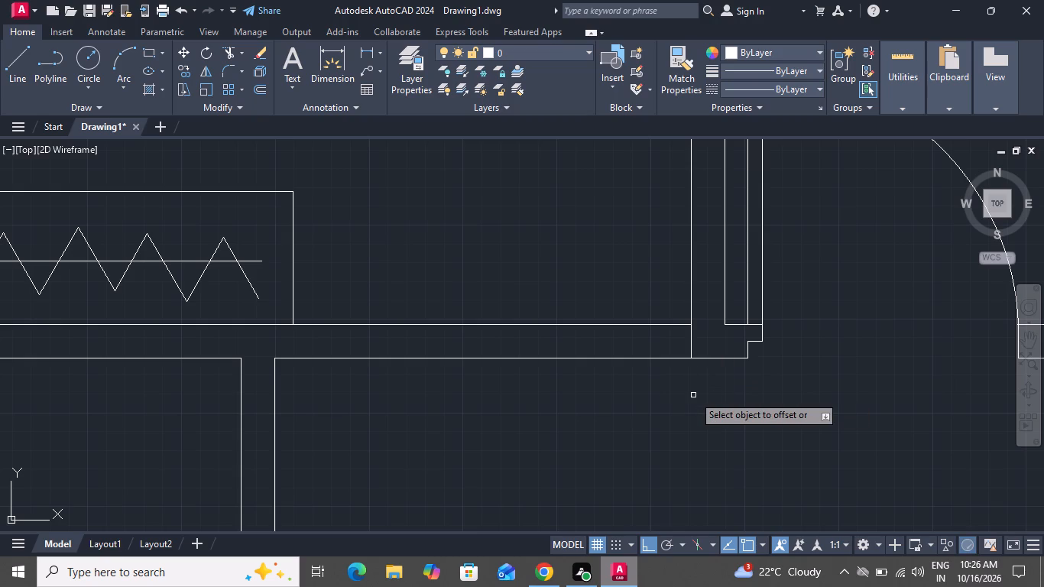
click(690, 336)
click(666, 339)
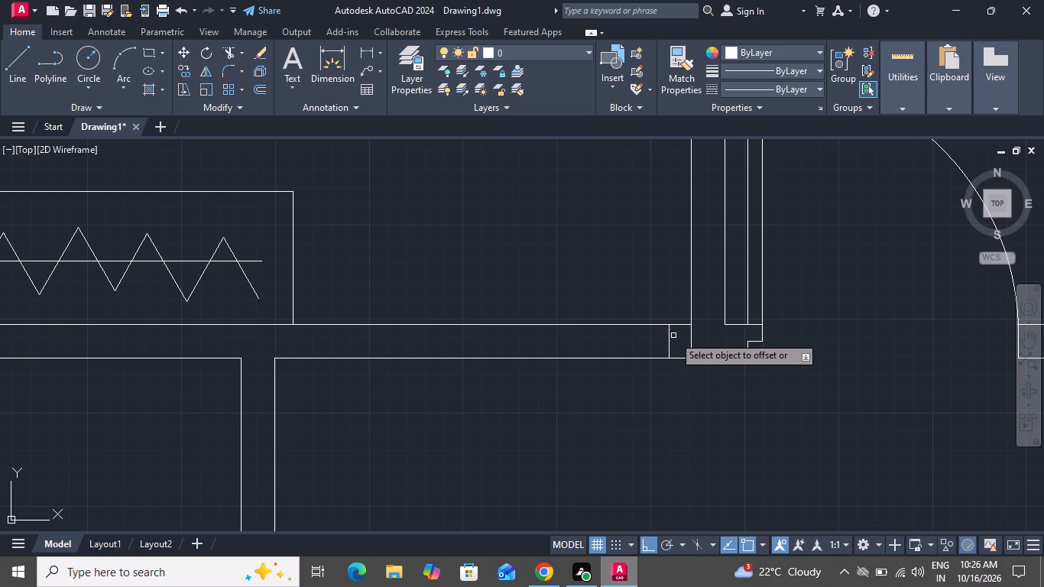
right_click(596, 374)
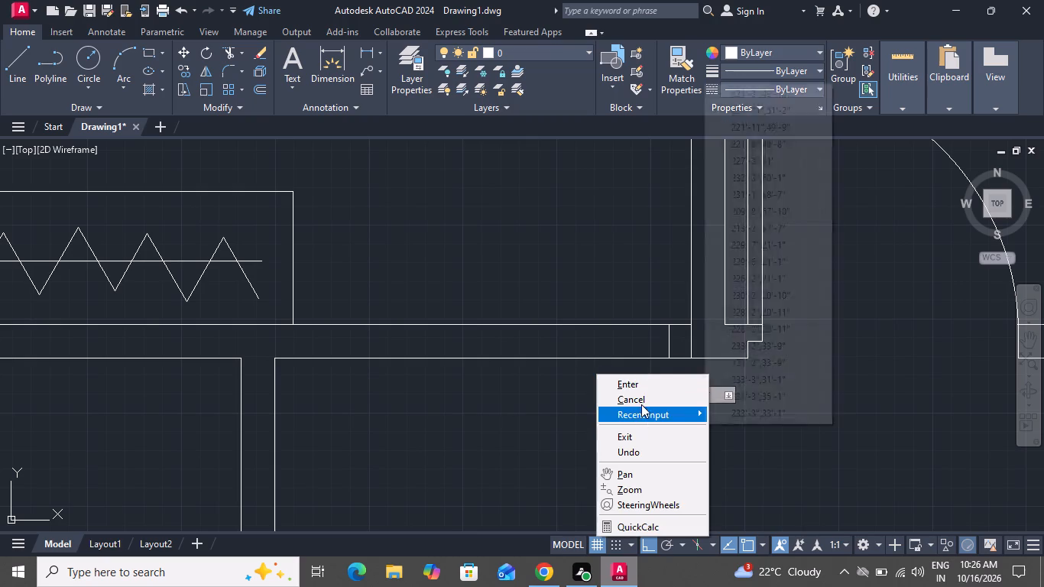
click(643, 399)
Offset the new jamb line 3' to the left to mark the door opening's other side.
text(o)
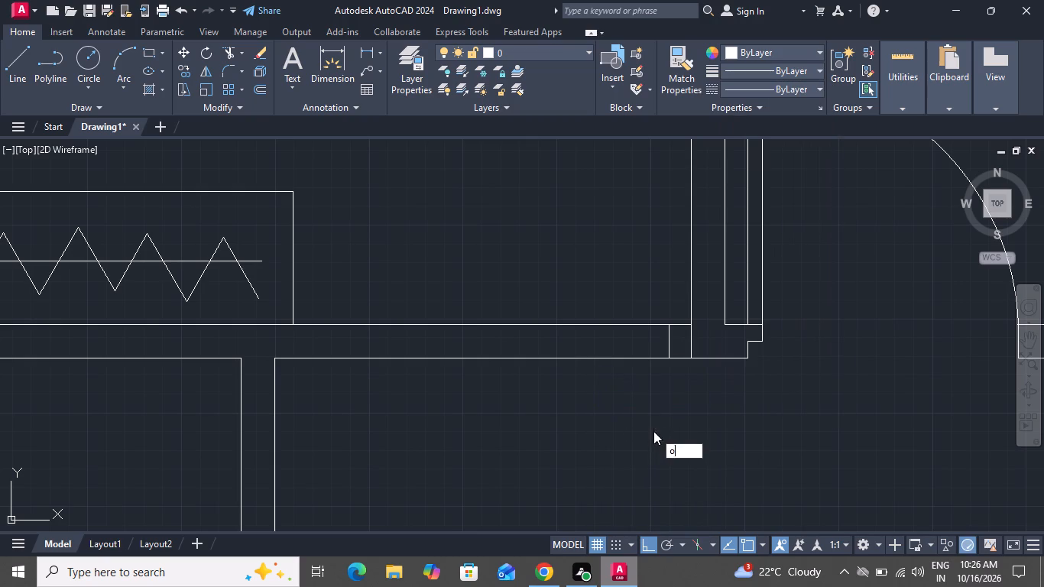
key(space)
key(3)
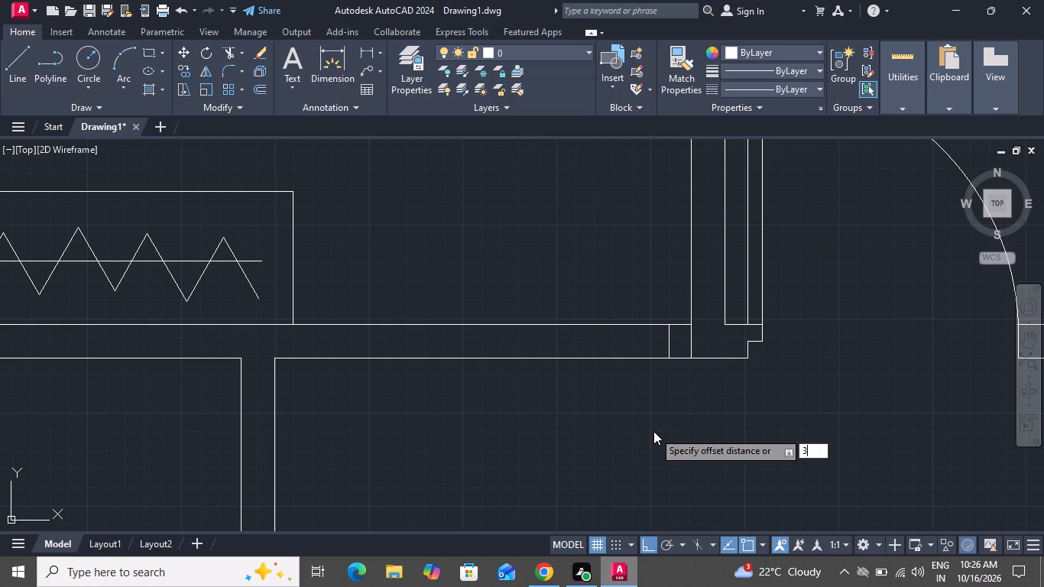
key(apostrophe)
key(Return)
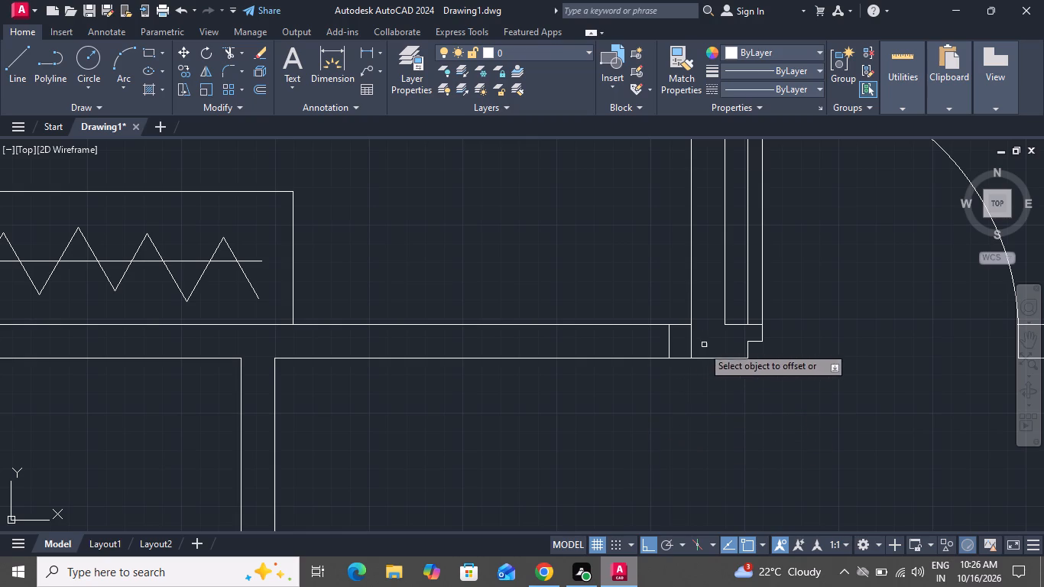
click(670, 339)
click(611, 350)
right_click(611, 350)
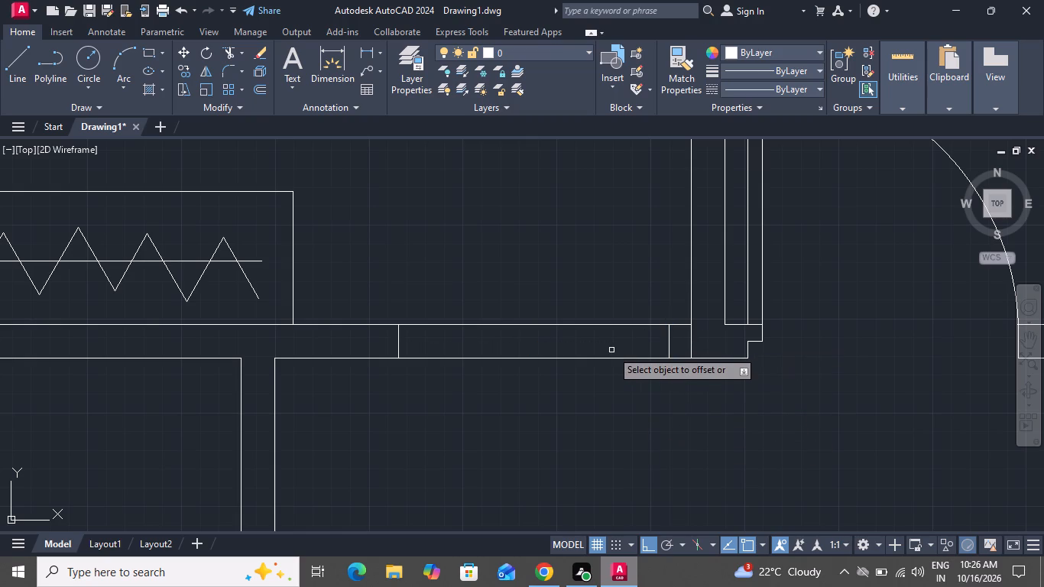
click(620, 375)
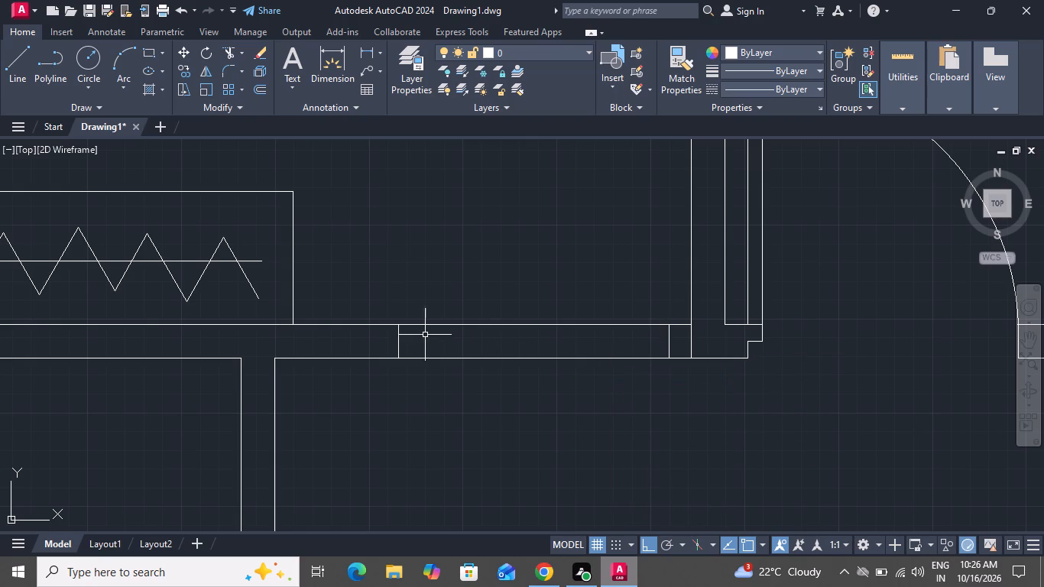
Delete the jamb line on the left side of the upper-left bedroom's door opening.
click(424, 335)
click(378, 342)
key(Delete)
Offset the right jamb line 3' to the left to mark the upper-left bedroom's door opening.
text(o 3)
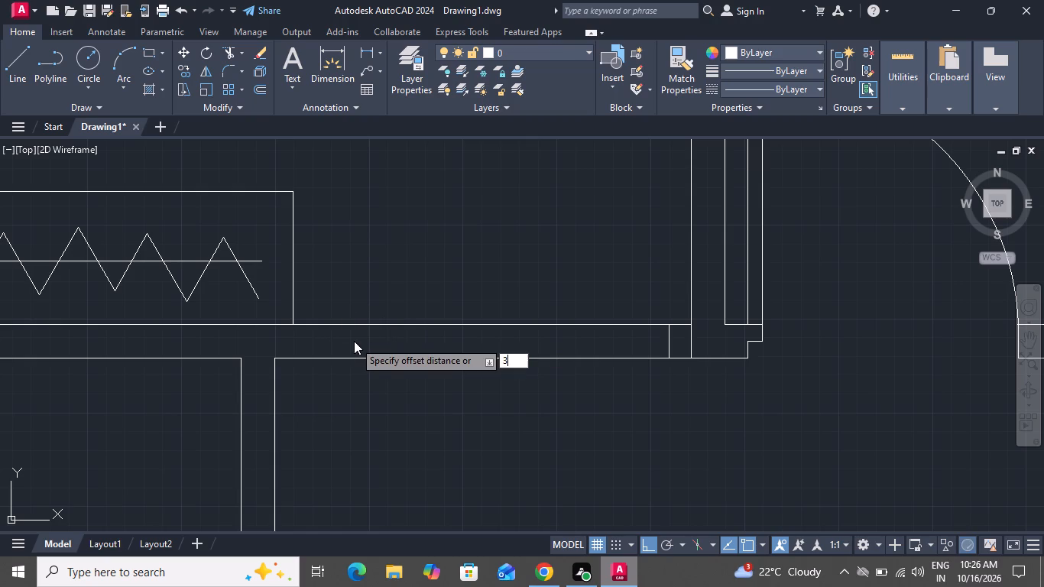
key(apostrophe)
key(Return)
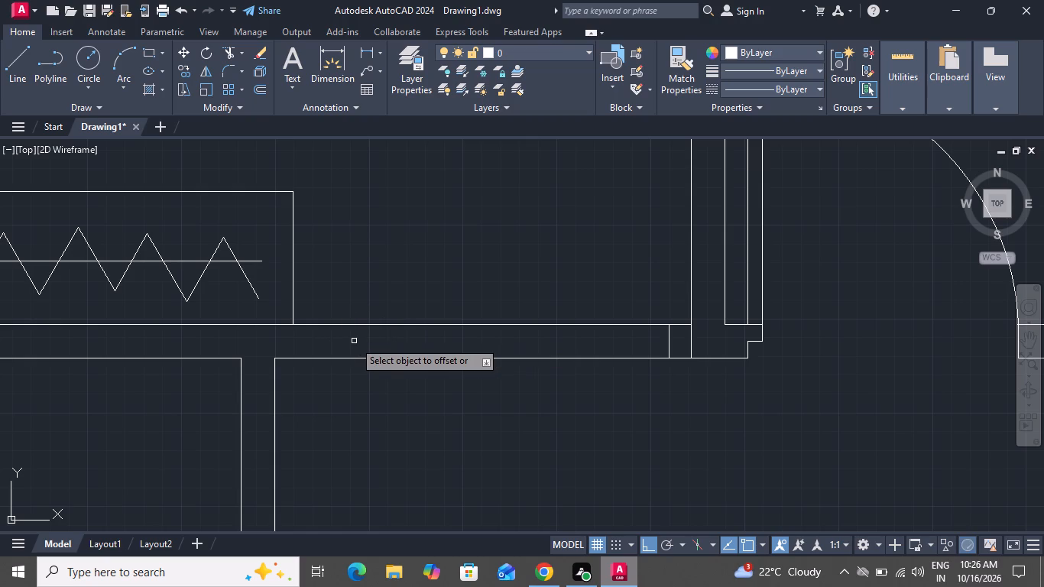
scroll(498, 368, up, 2)
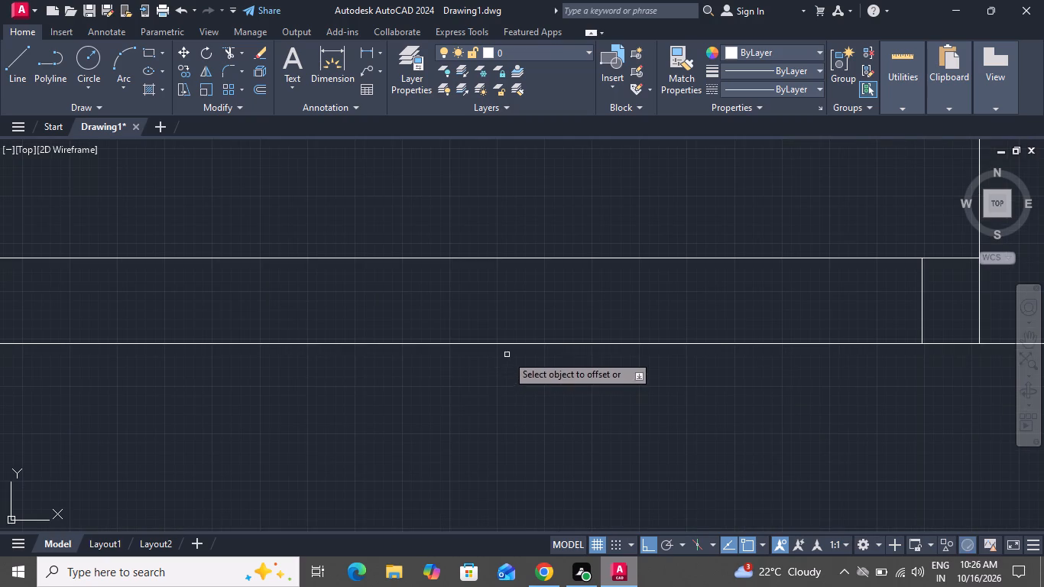
click(924, 307)
click(789, 309)
scroll(789, 309, down, 3)
right_click(767, 365)
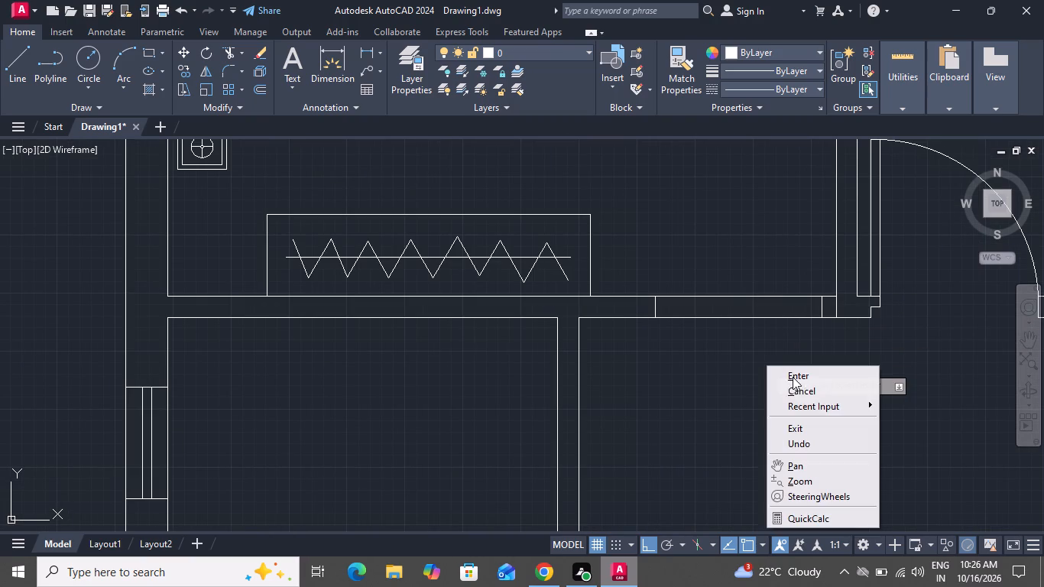
click(796, 400)
click(796, 382)
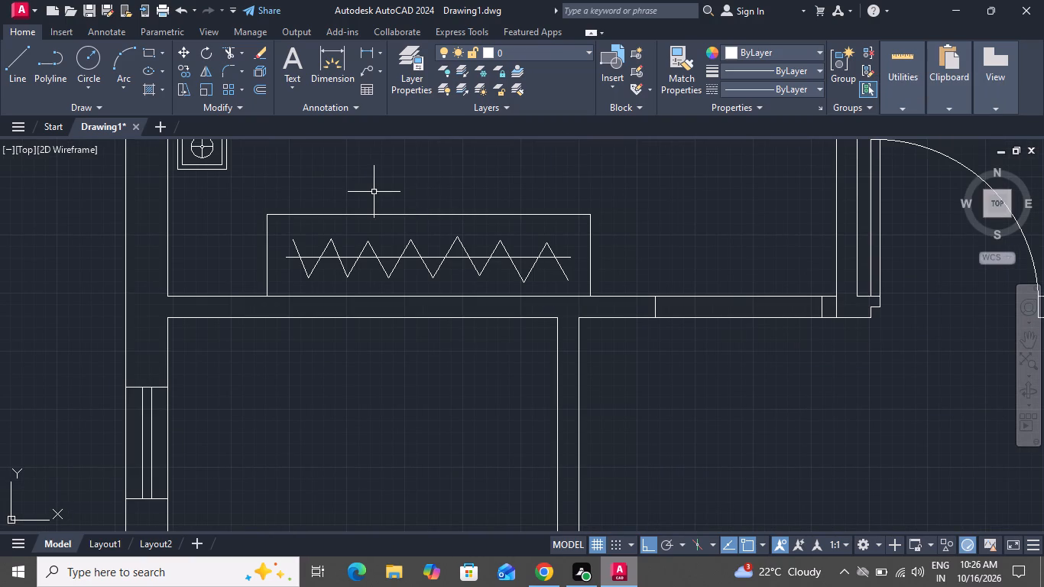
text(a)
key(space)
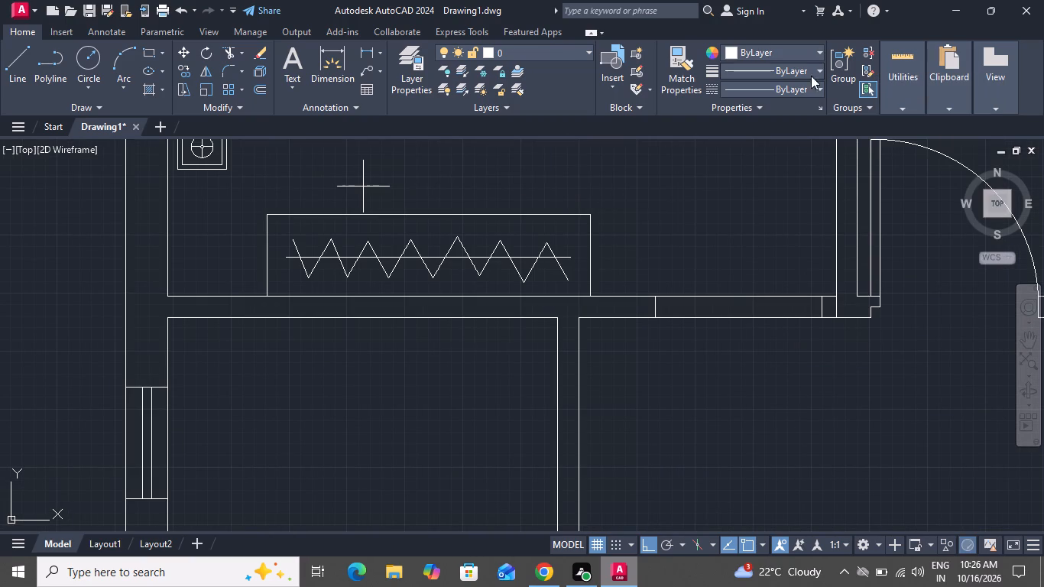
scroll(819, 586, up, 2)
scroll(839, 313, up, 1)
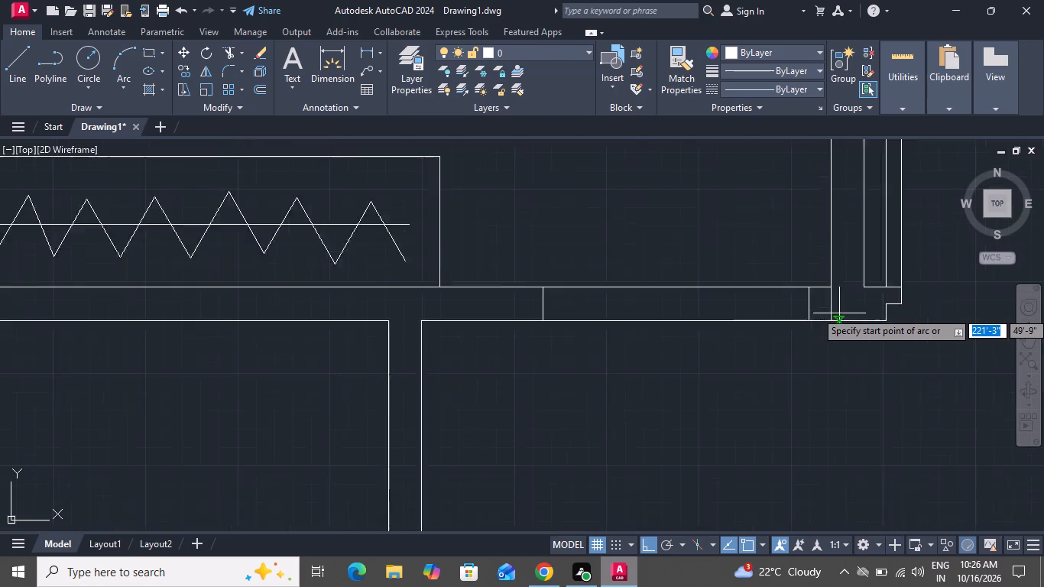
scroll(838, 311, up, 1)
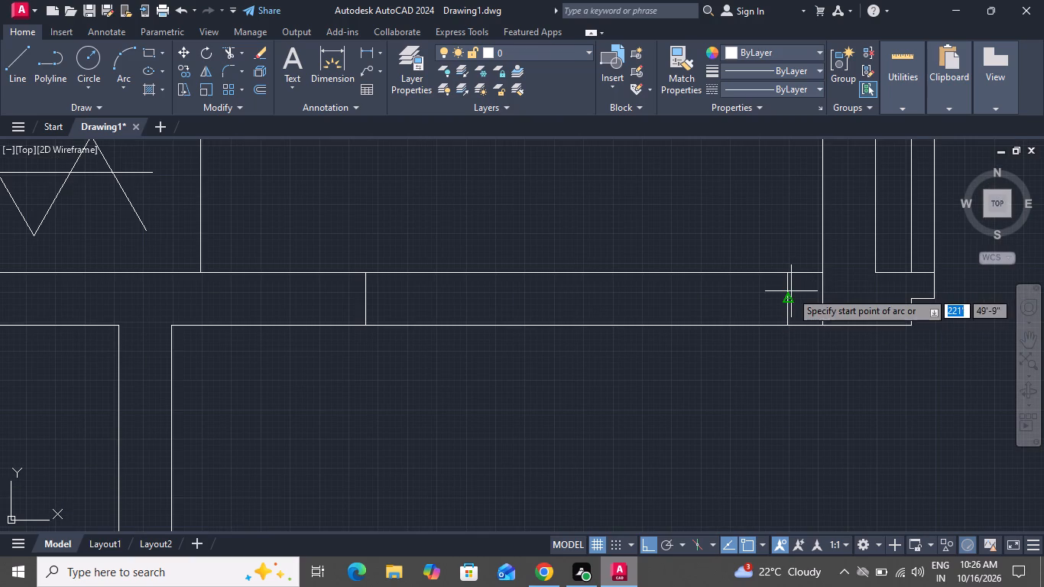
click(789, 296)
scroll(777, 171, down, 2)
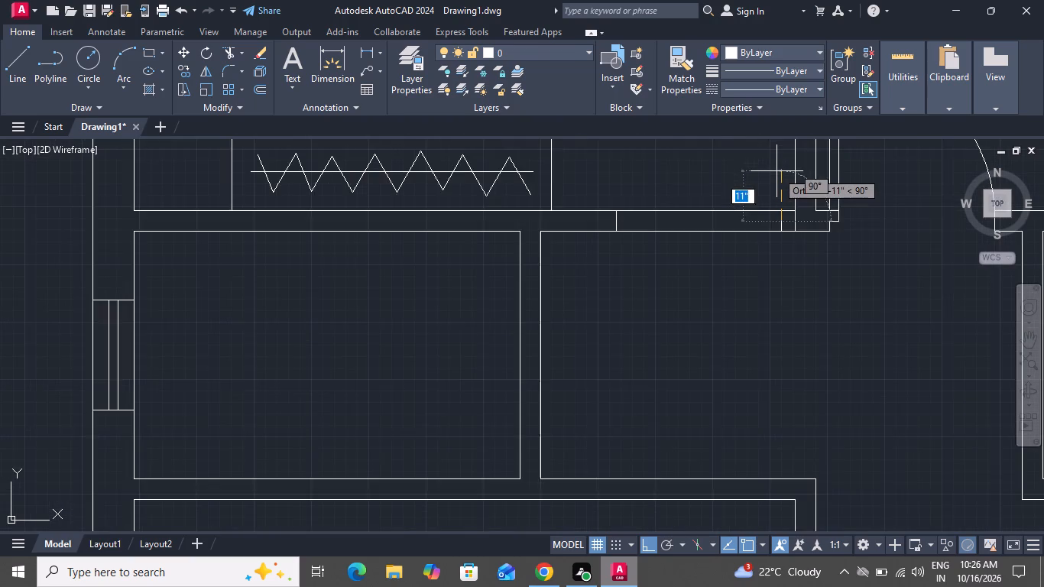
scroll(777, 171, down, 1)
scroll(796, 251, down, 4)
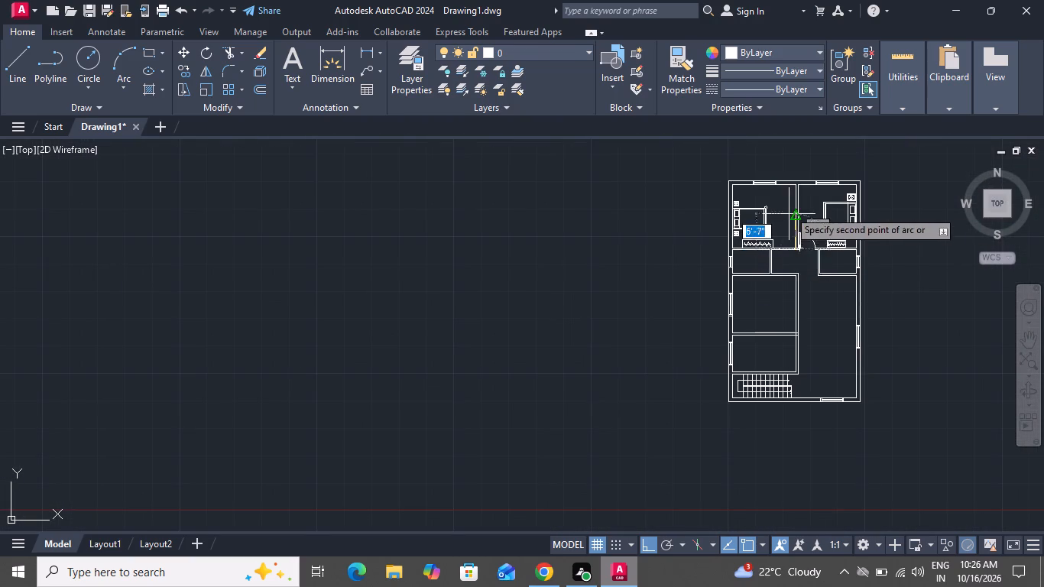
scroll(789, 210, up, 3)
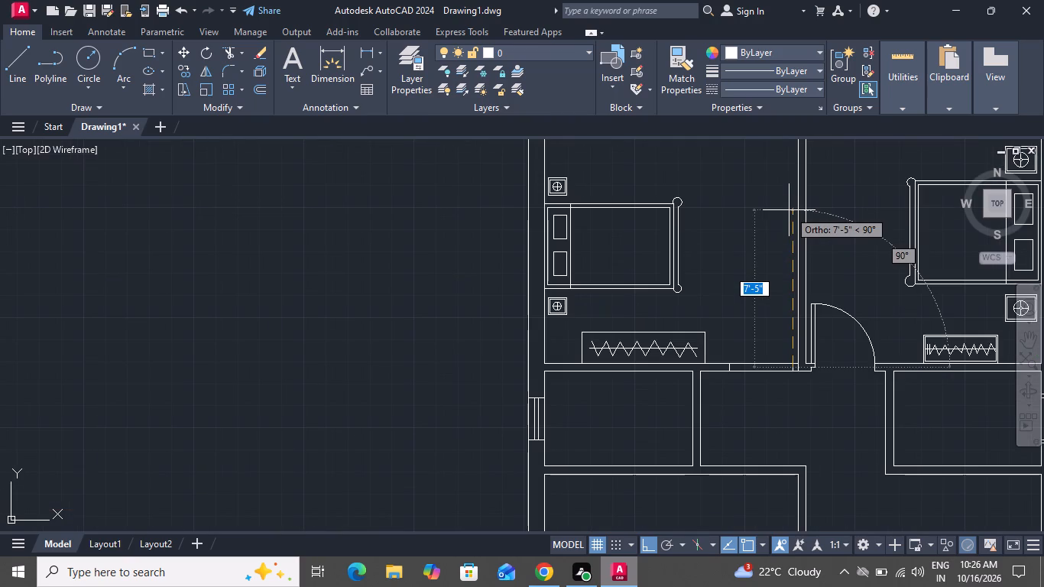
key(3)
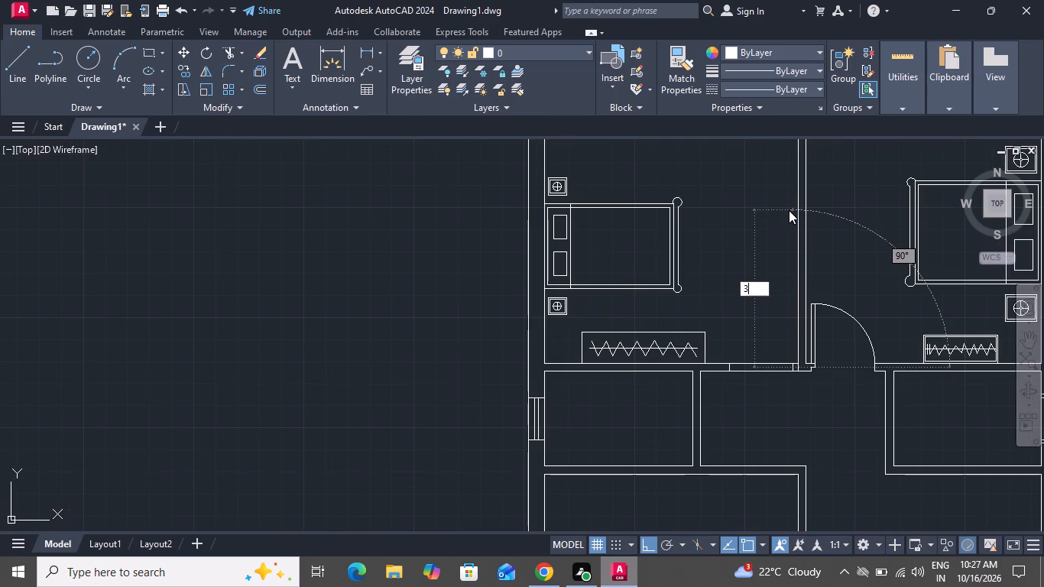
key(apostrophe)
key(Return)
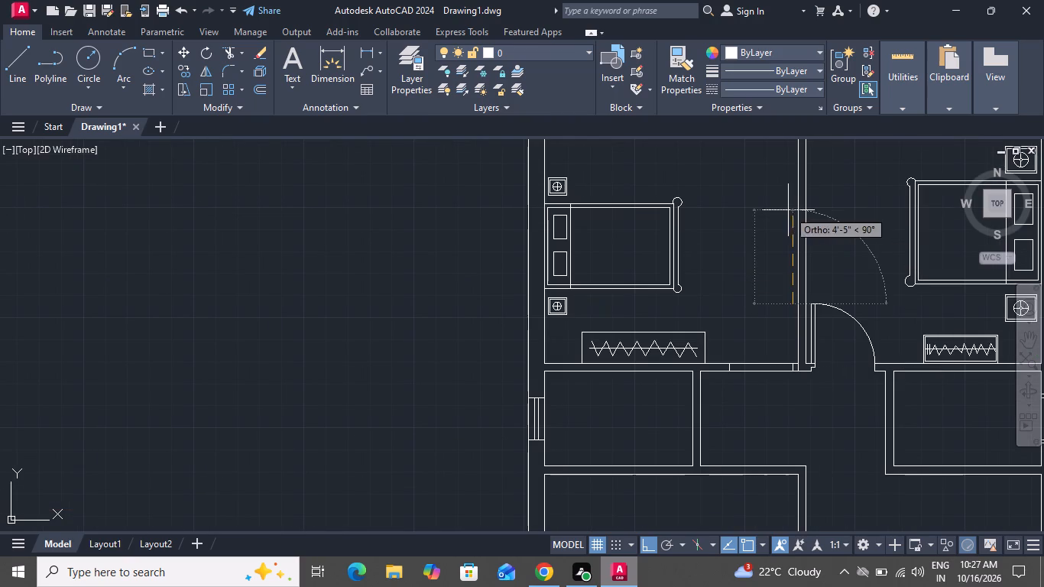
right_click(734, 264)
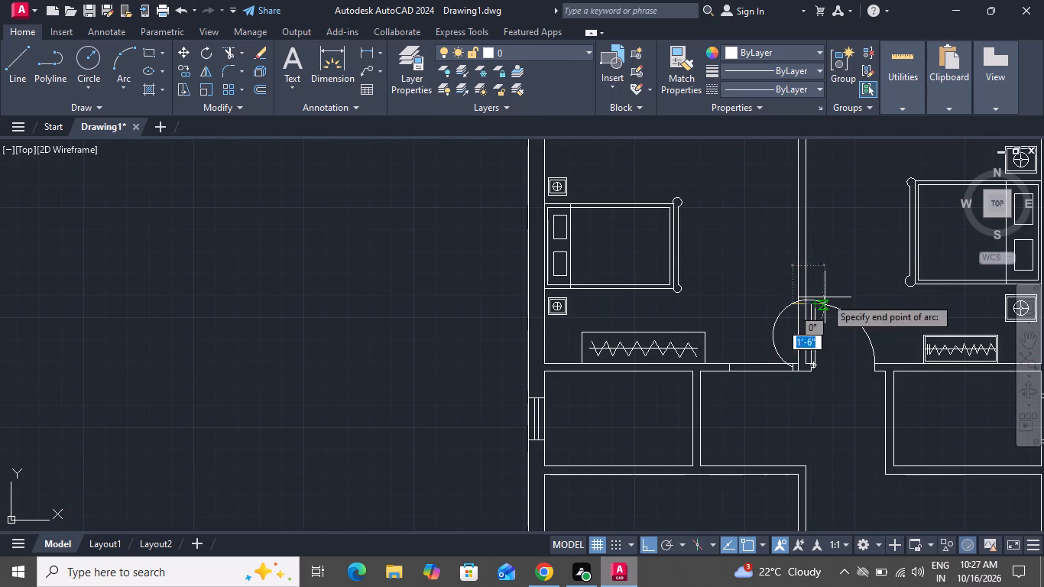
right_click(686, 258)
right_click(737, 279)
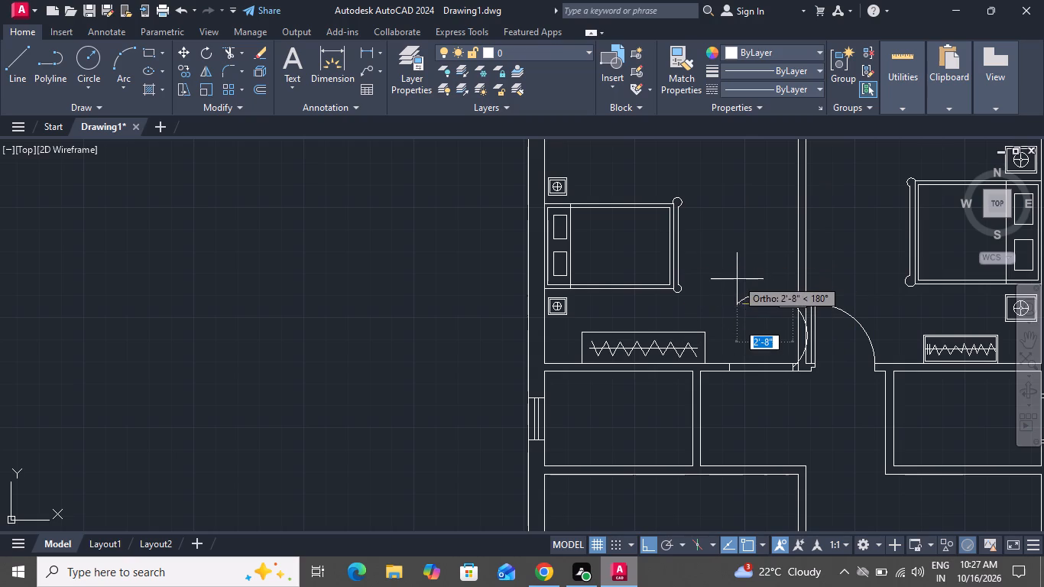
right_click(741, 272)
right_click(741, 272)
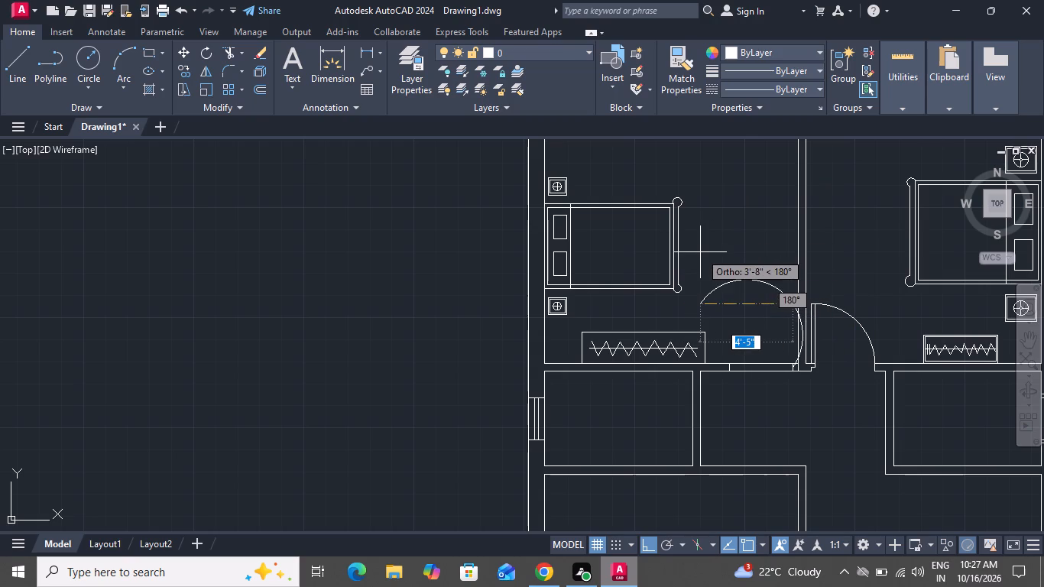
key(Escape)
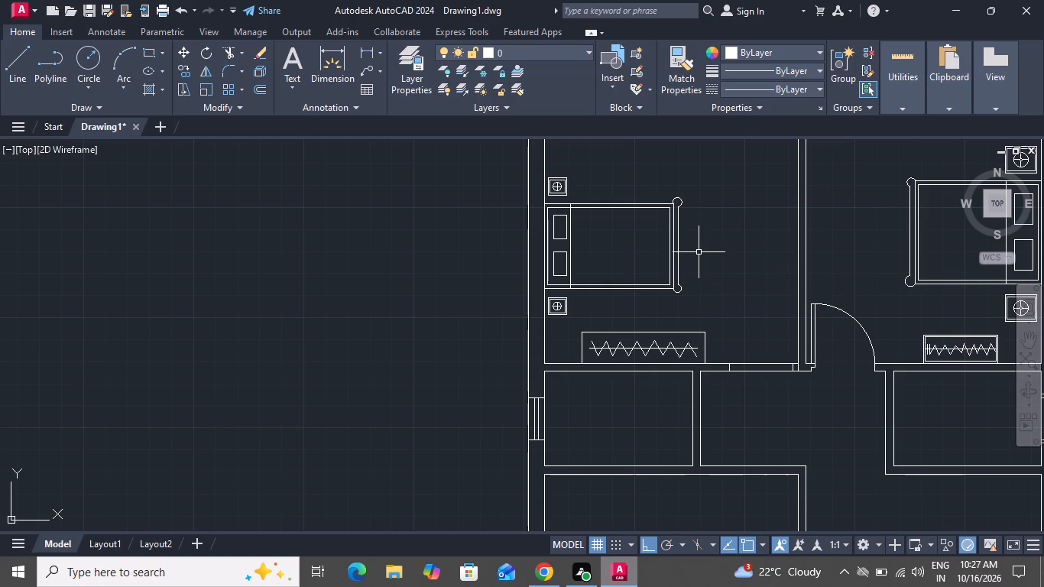
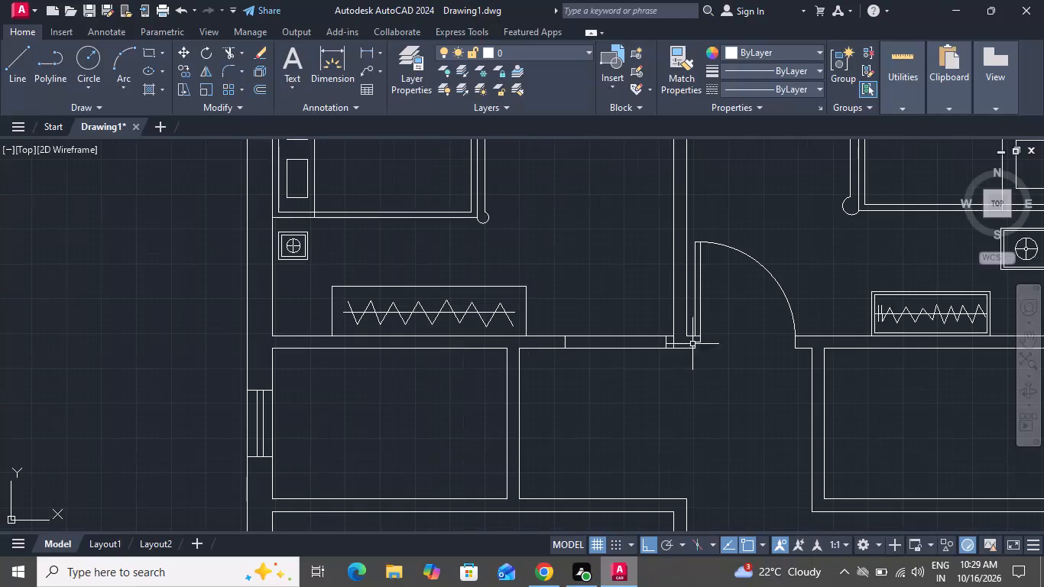
Draw a 3' vertical line up into the room with the larger wardrobe, from the midpoint of the door opening's jamb beside the partition wall.
click(22, 61)
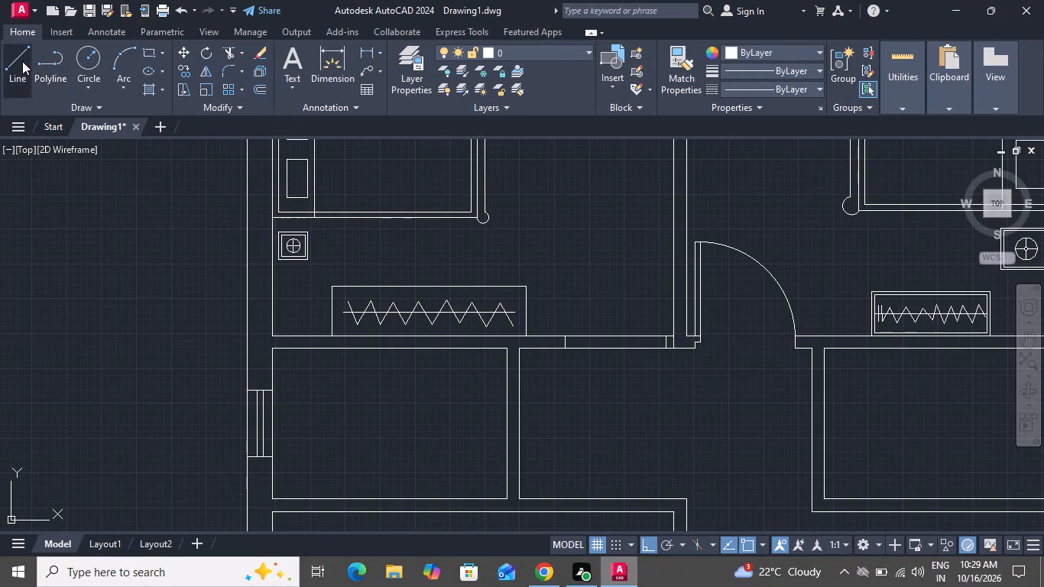
scroll(653, 345, up, 2)
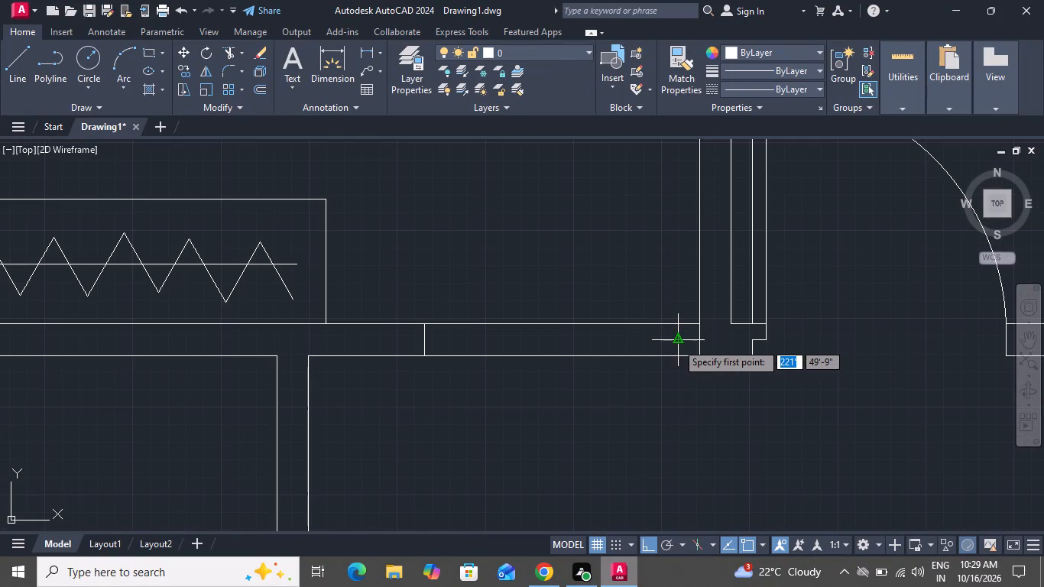
click(676, 342)
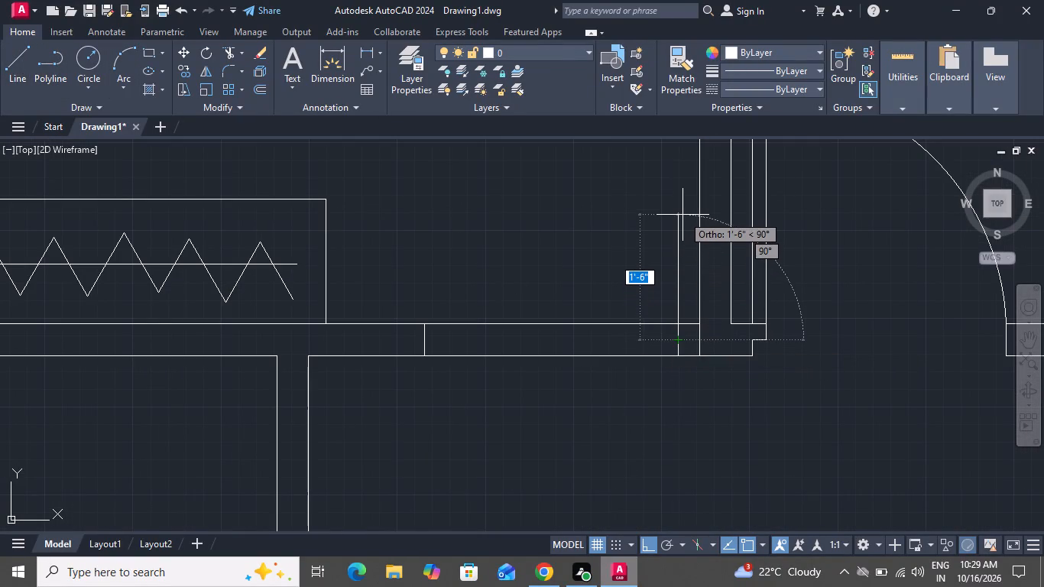
key(3)
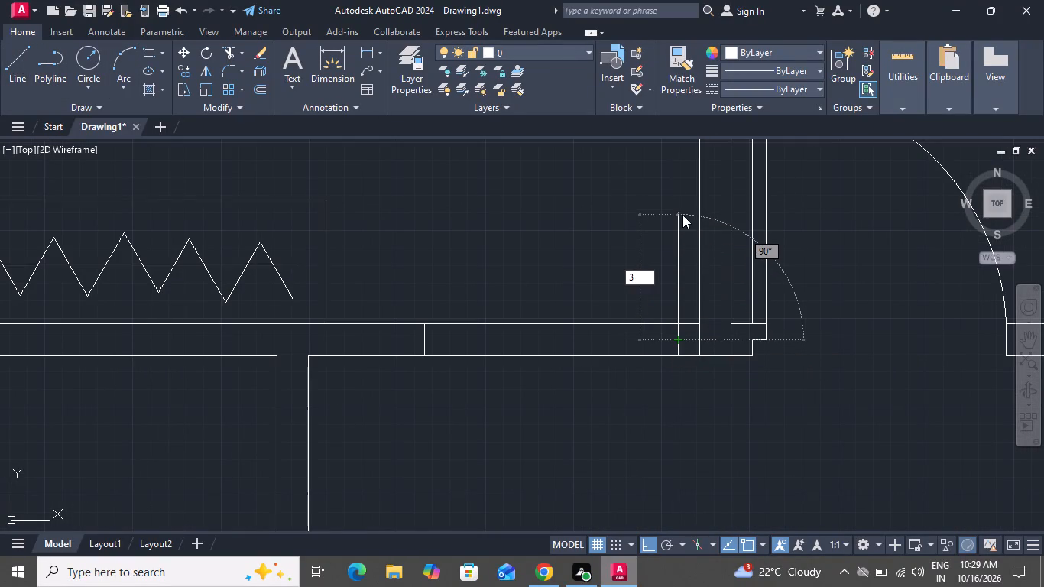
key(apostrophe)
key(Return)
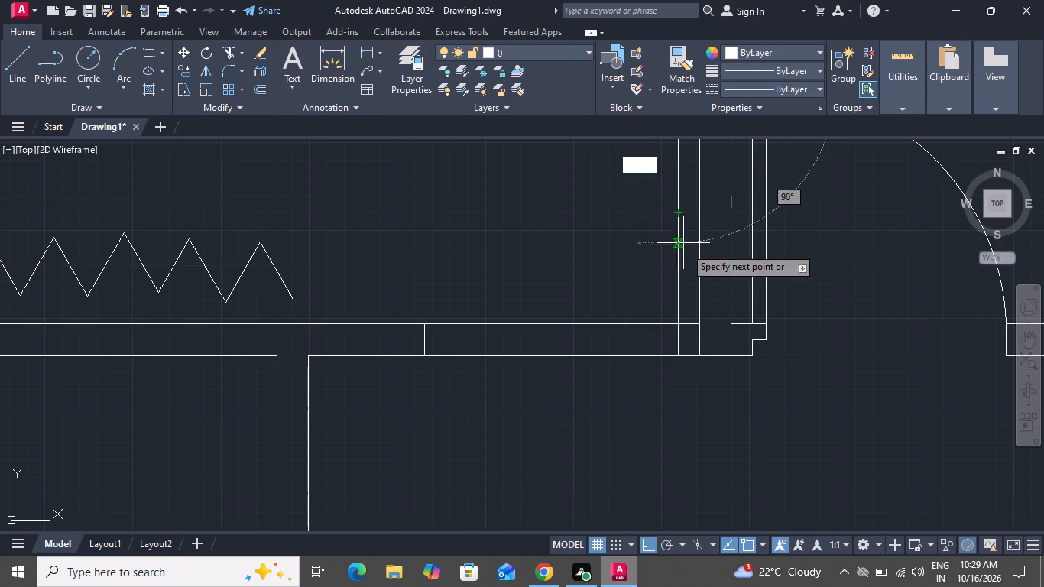
scroll(699, 279, down, 2)
right_click(649, 269)
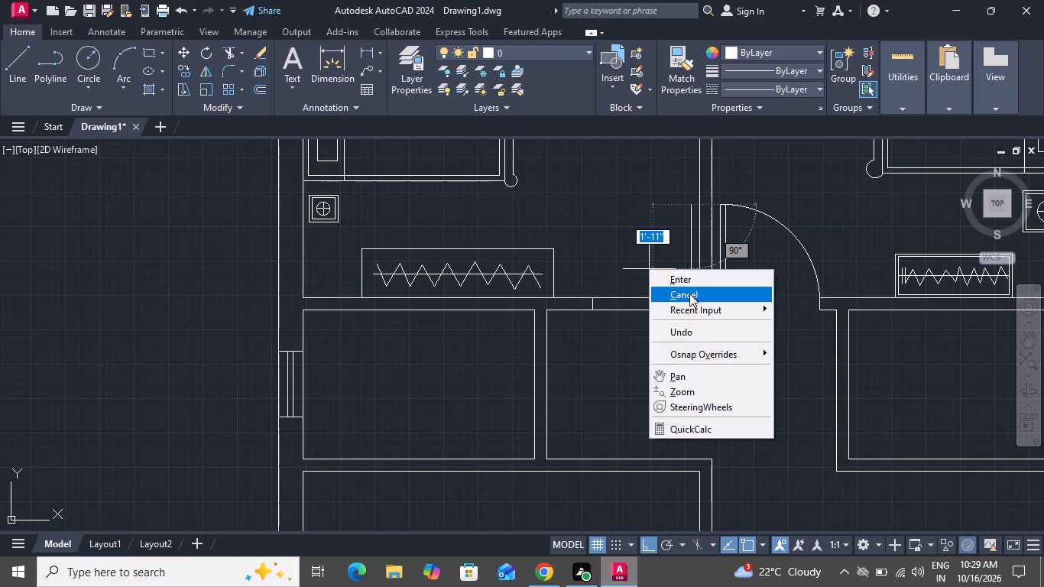
click(689, 294)
Offset the new 3' door line by 2" toward the wardrobe to form the door leaf thickness.
text(o)
key(space)
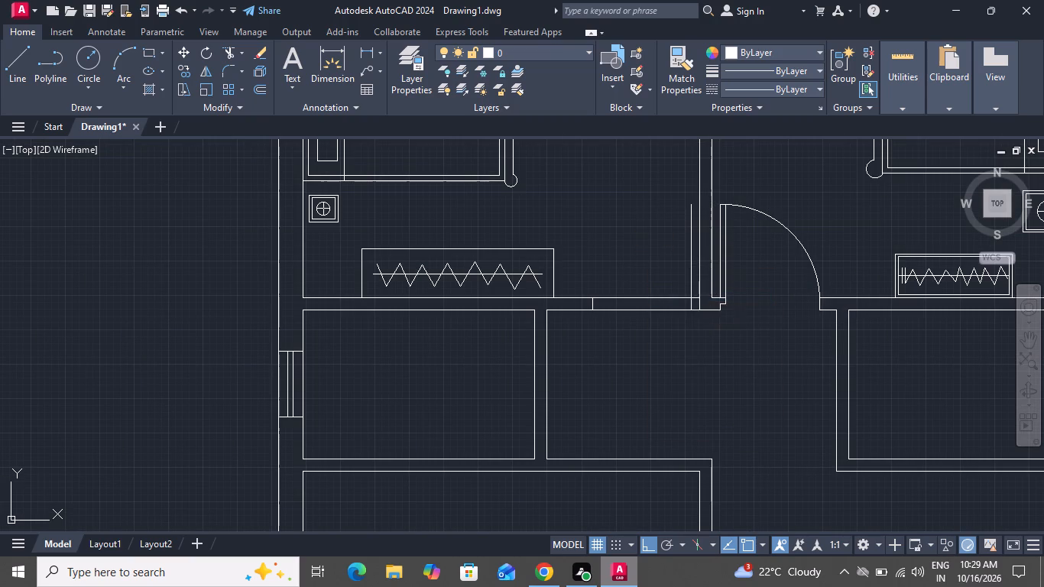
key(2)
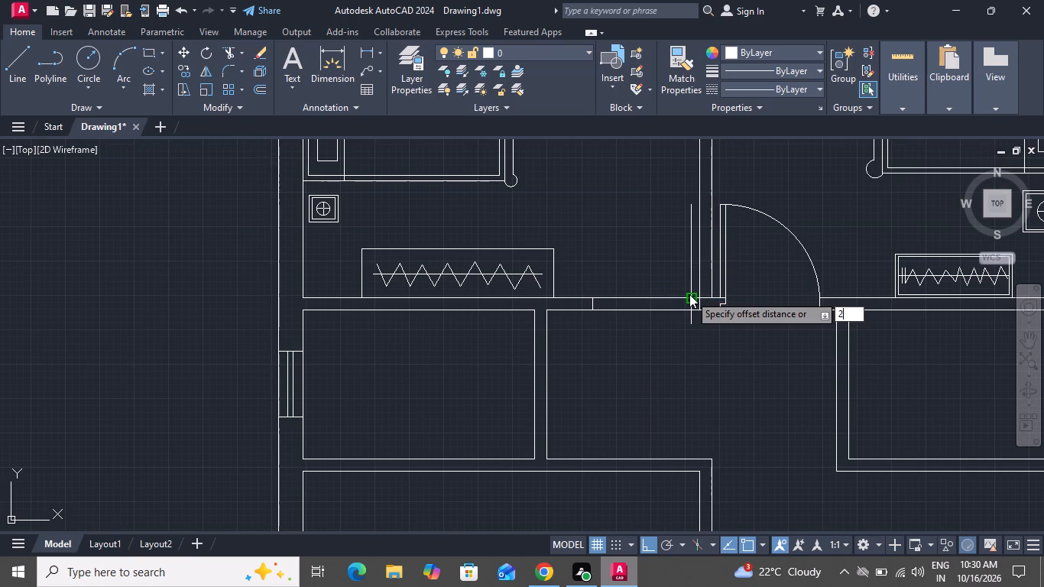
key(shift+quotedbl)
key(Return)
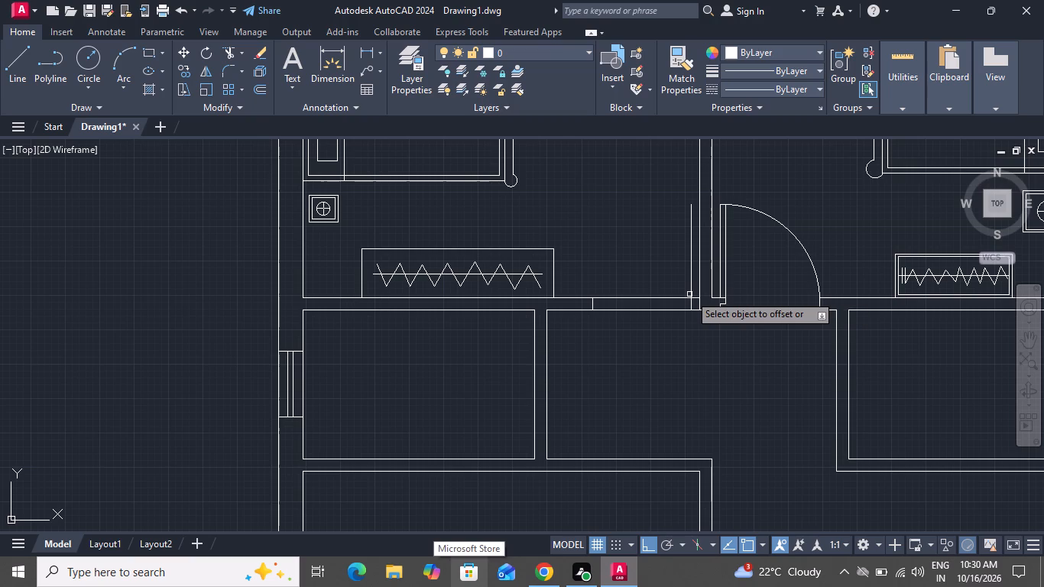
scroll(679, 232, up, 1)
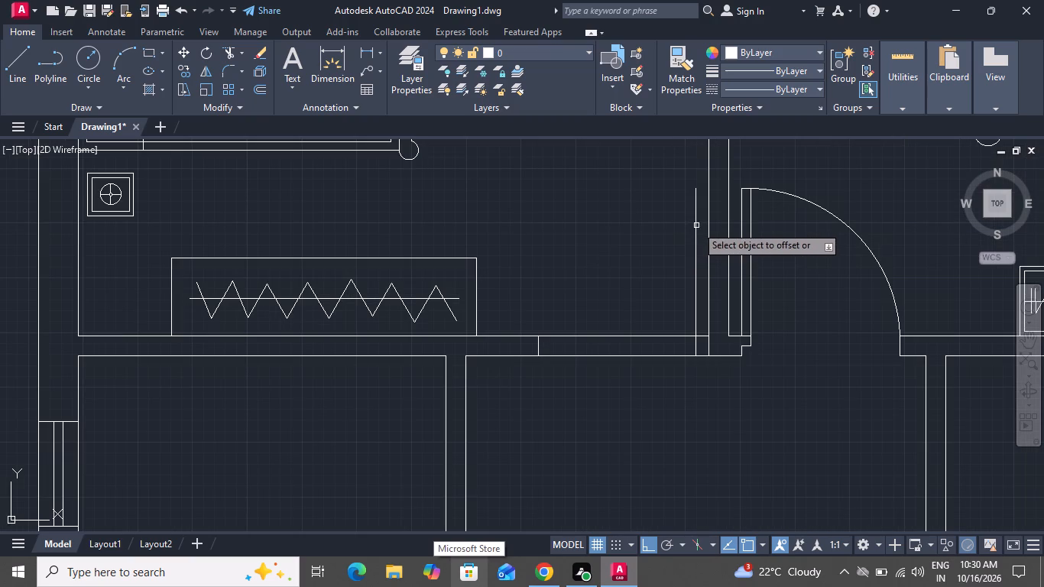
click(694, 225)
click(680, 232)
scroll(680, 232, up, 1)
right_click(680, 232)
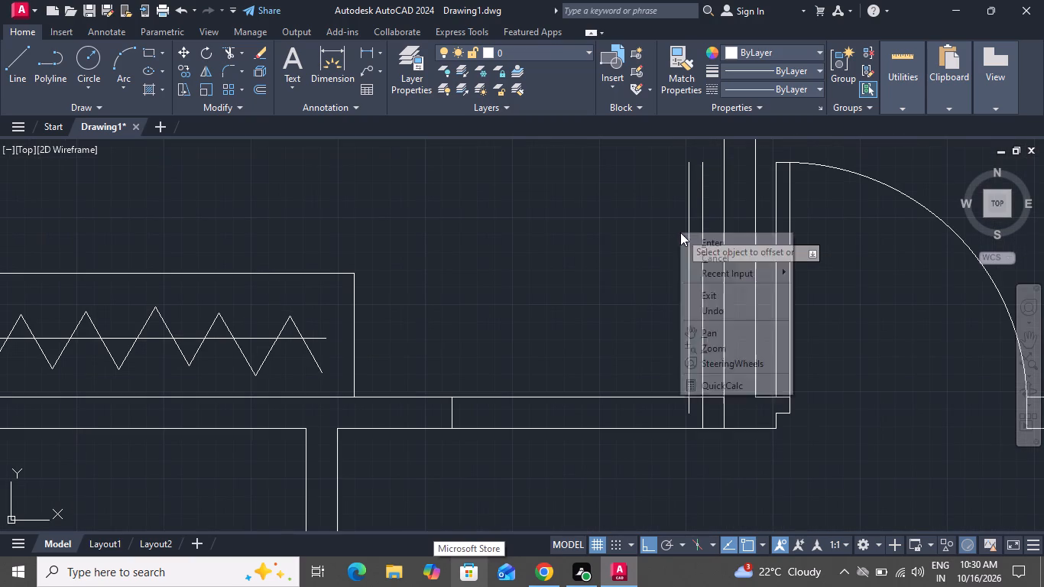
click(690, 256)
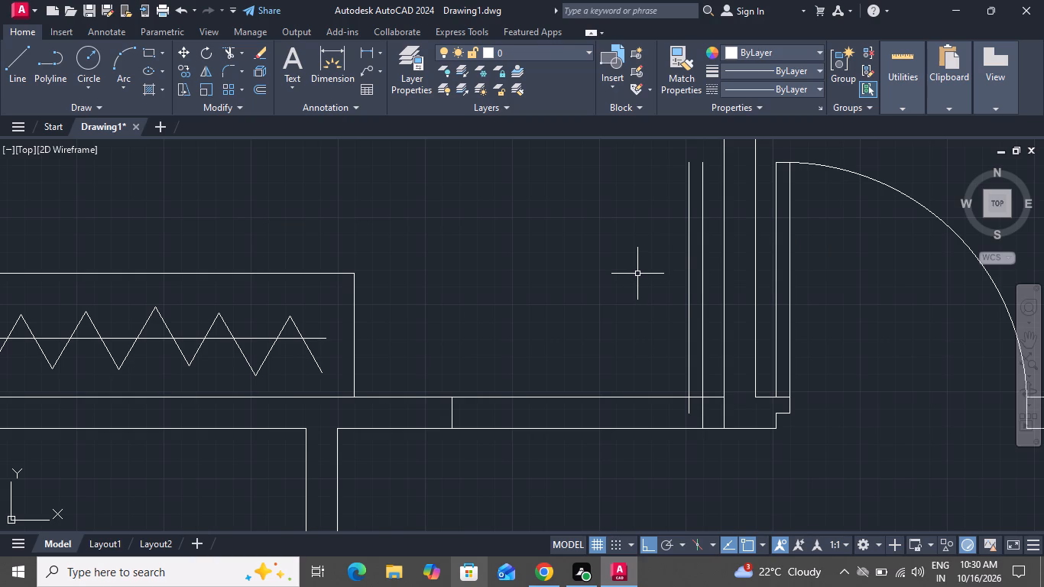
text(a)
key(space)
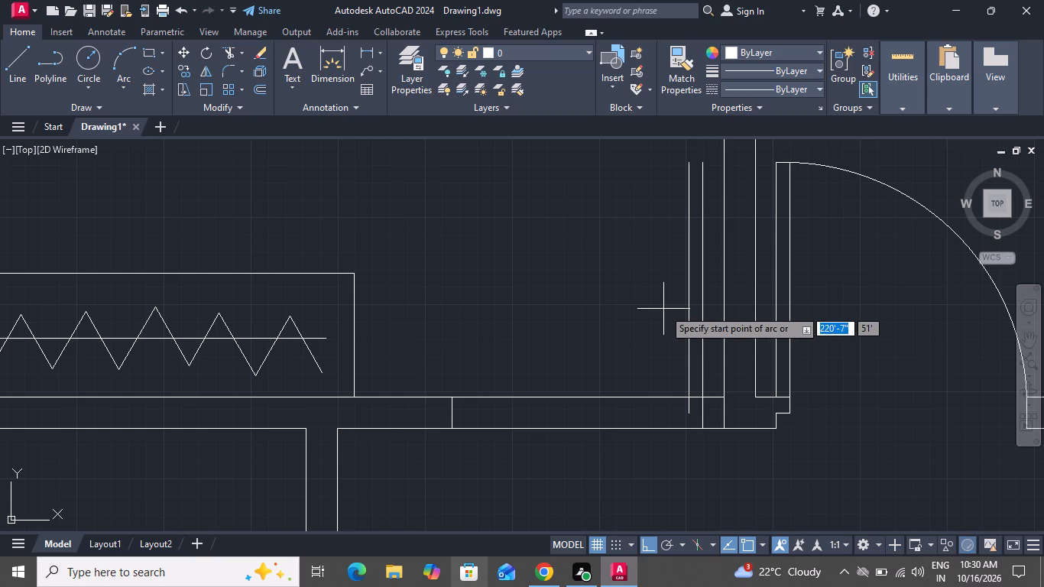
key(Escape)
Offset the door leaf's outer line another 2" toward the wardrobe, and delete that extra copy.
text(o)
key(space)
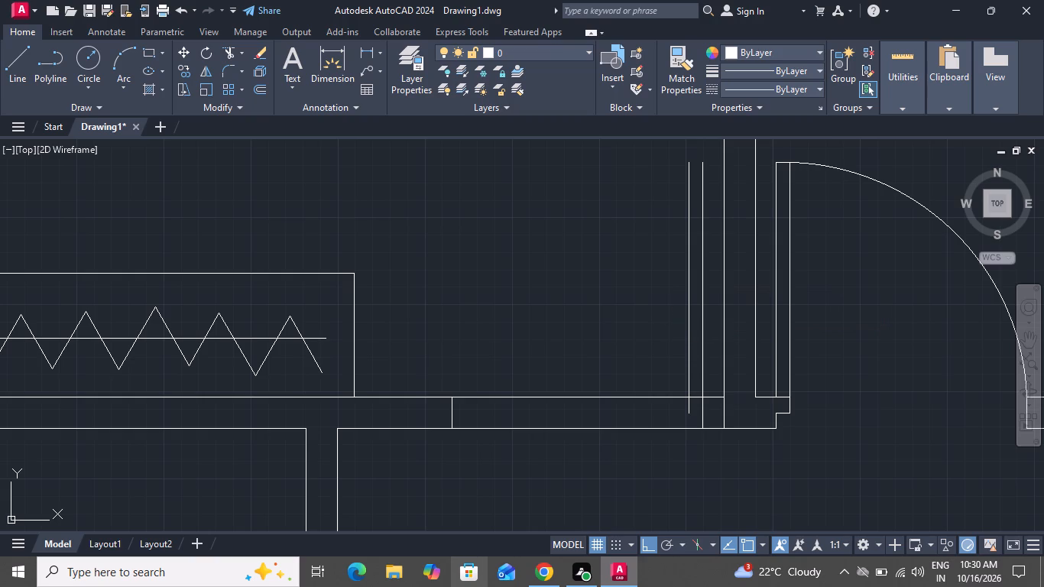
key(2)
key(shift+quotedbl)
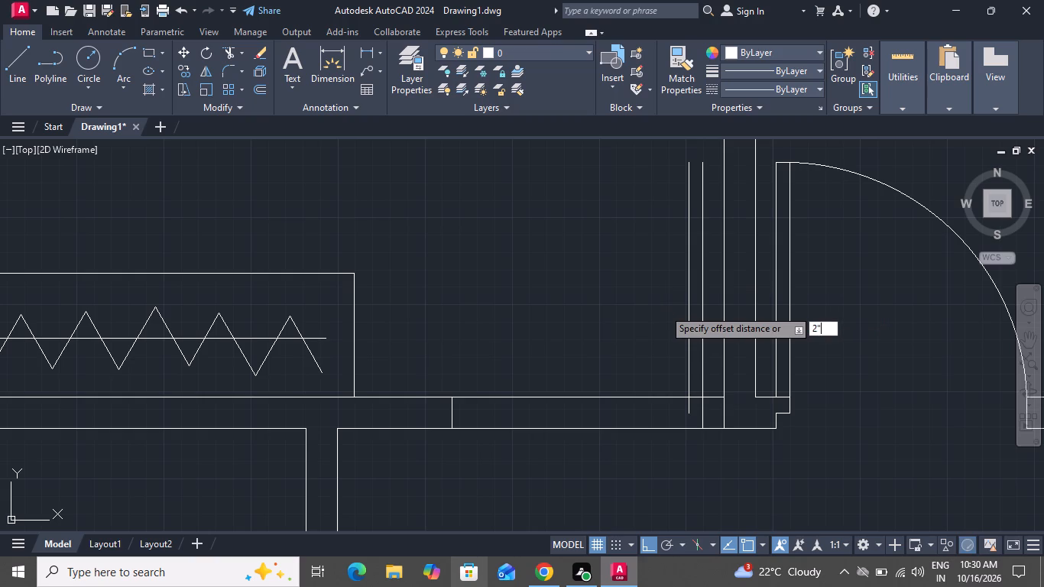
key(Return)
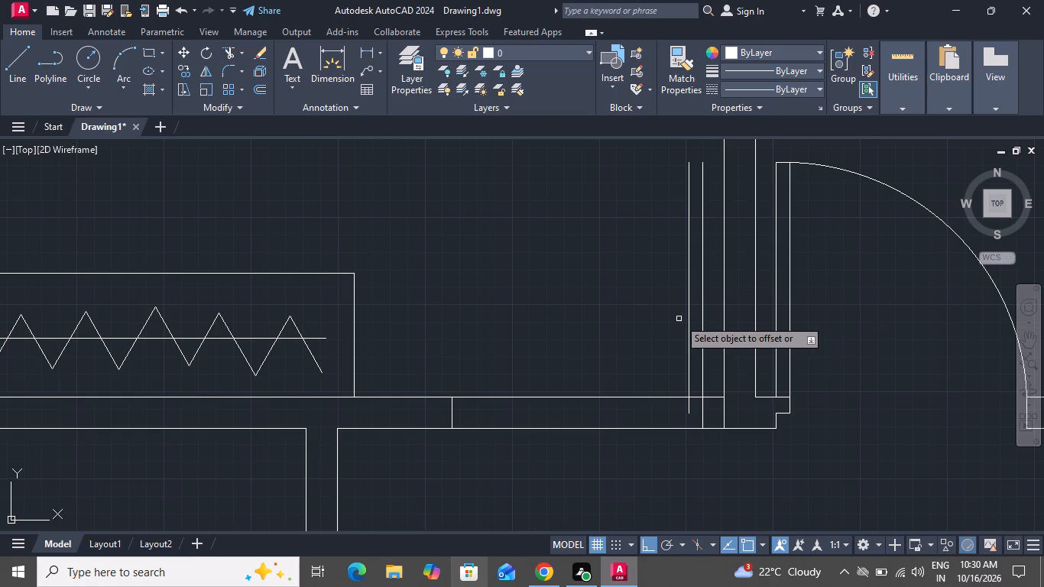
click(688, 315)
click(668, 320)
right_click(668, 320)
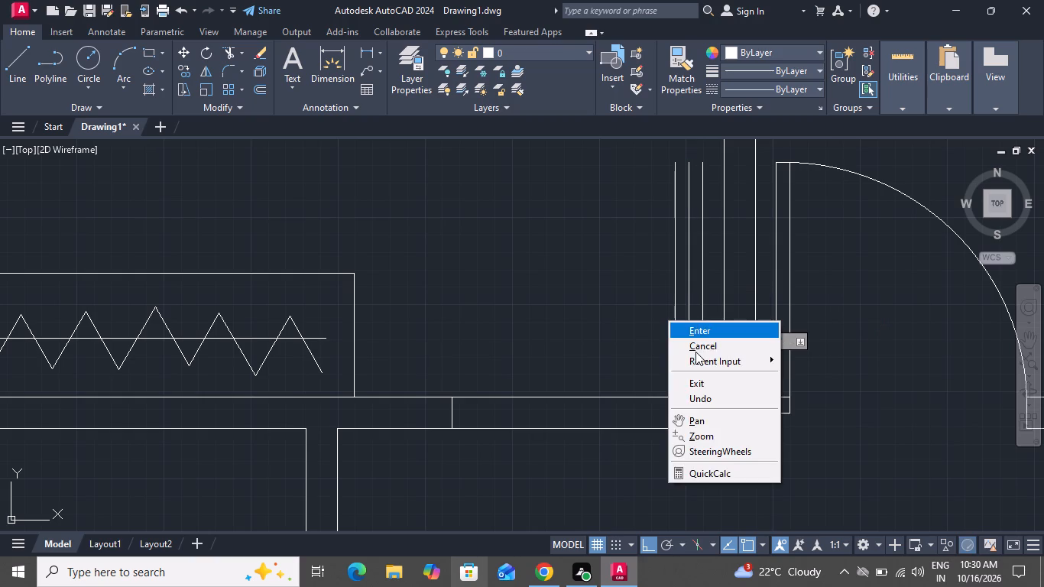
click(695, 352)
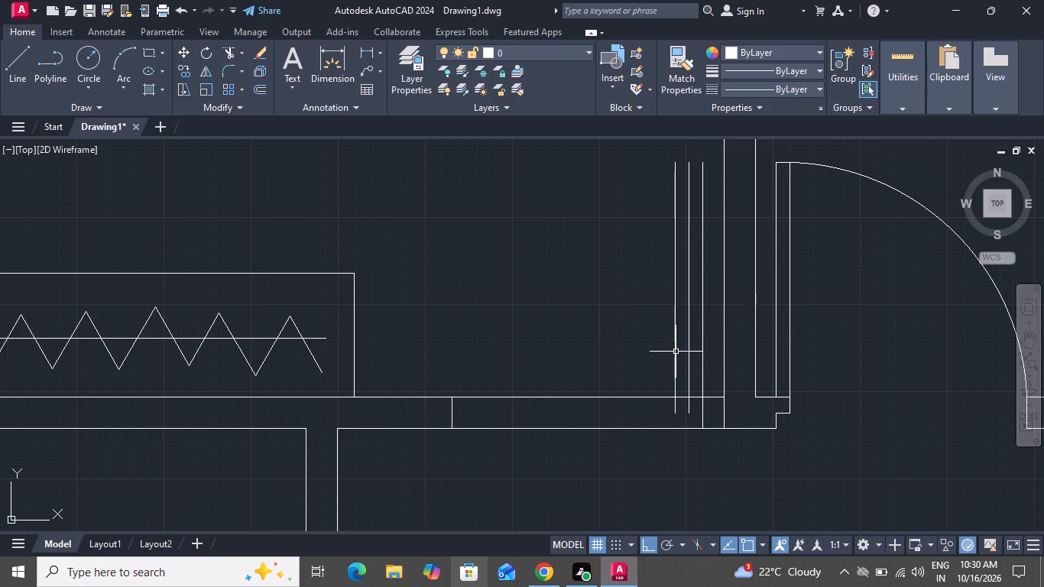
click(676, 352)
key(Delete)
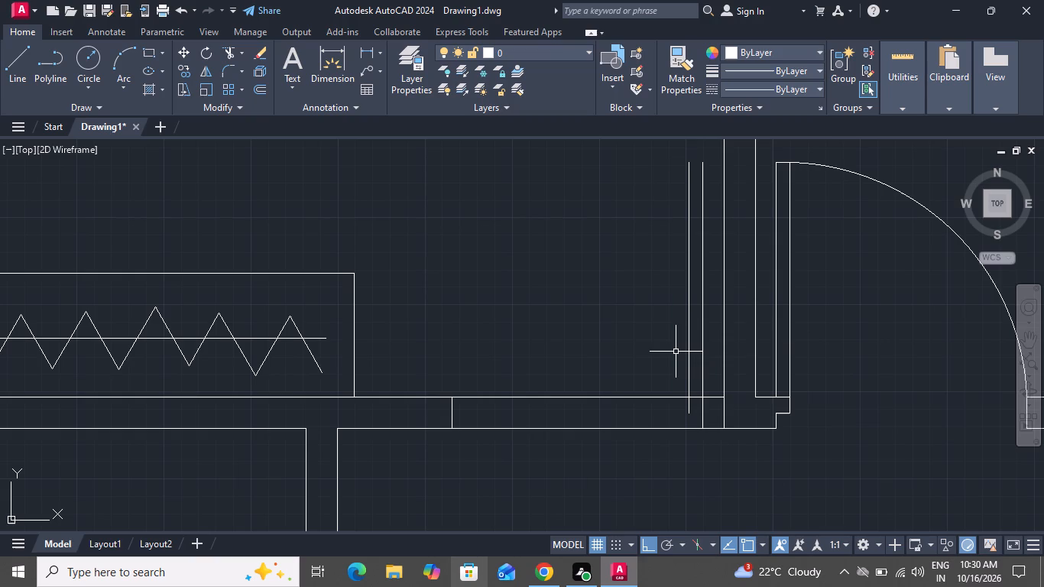
Draw a three-point door swing arc from the midpoint of the wardrobe-side jamb through the upper ends of both door leaf lines.
text(a)
key(space)
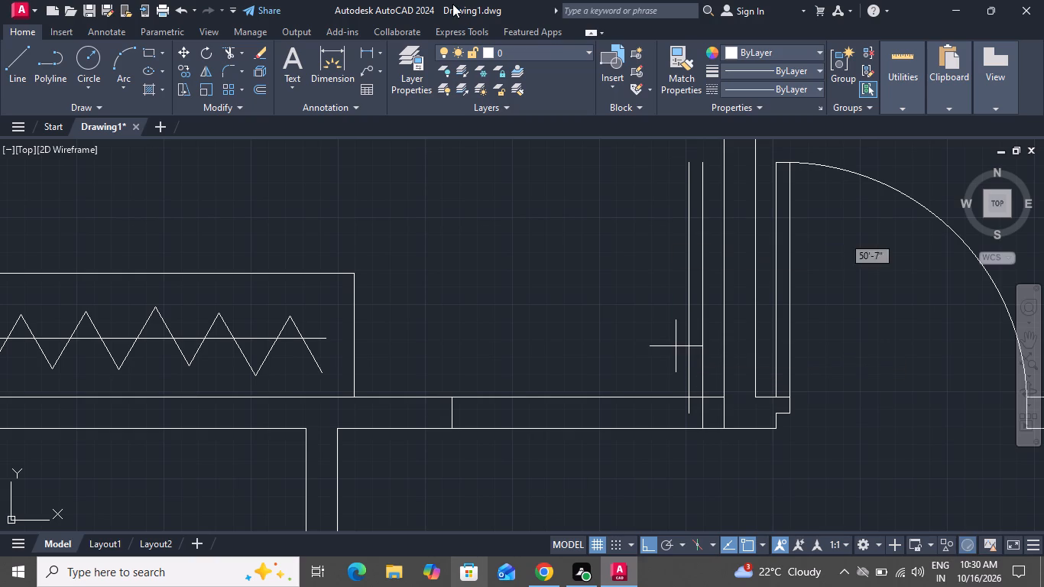
click(447, 414)
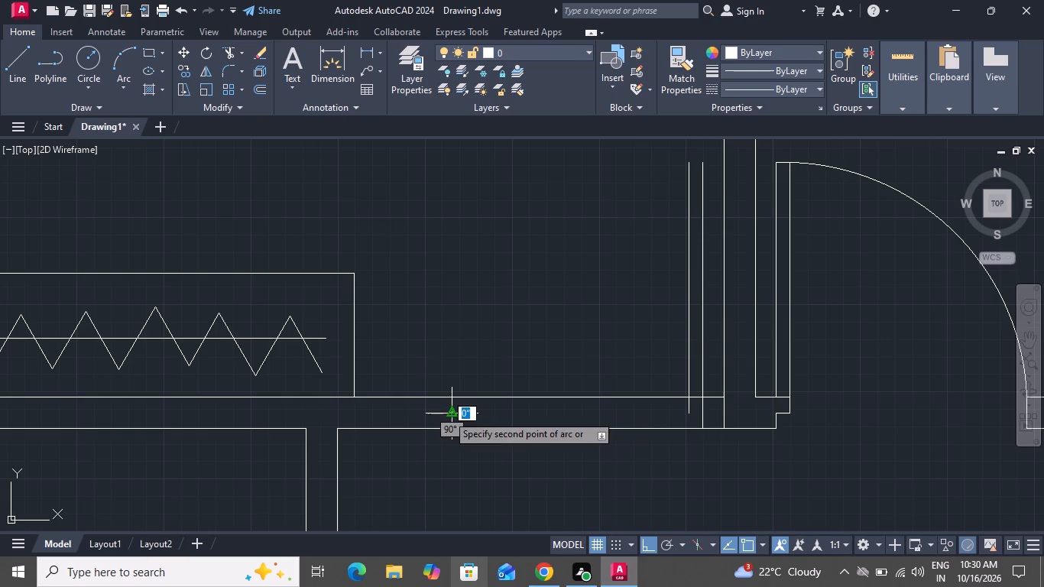
click(690, 159)
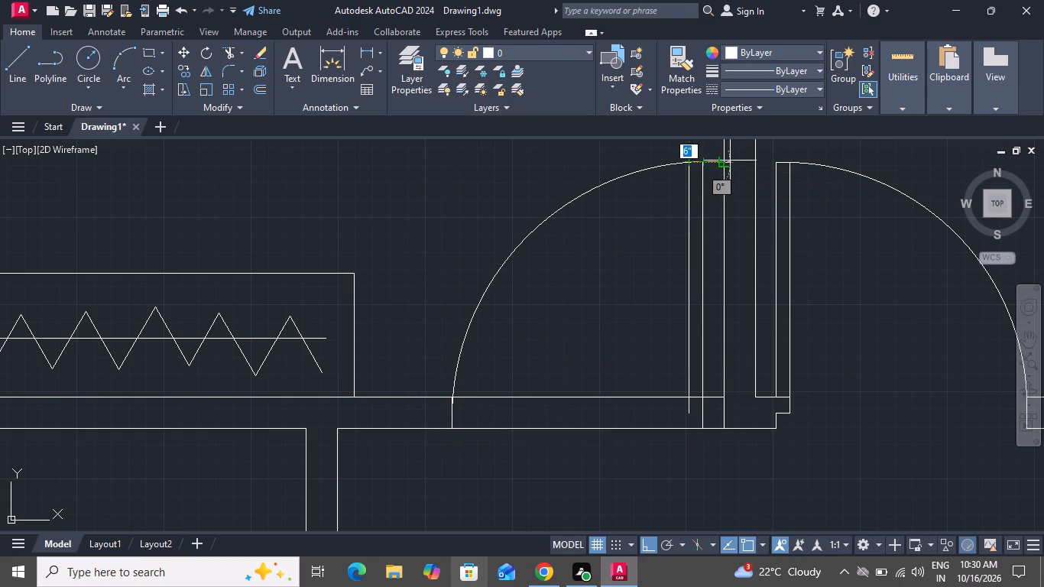
scroll(730, 161, up, 3)
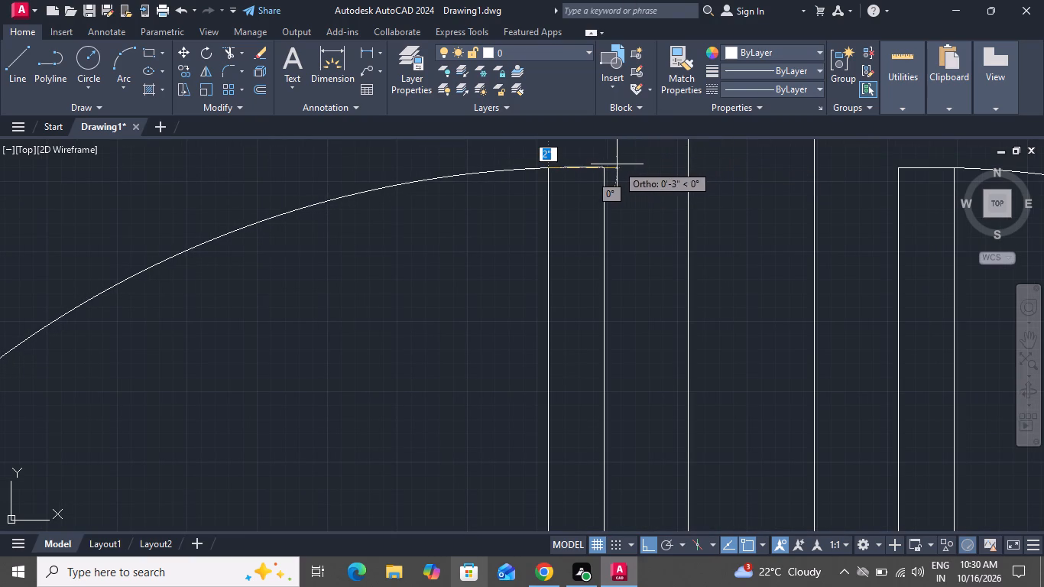
click(607, 168)
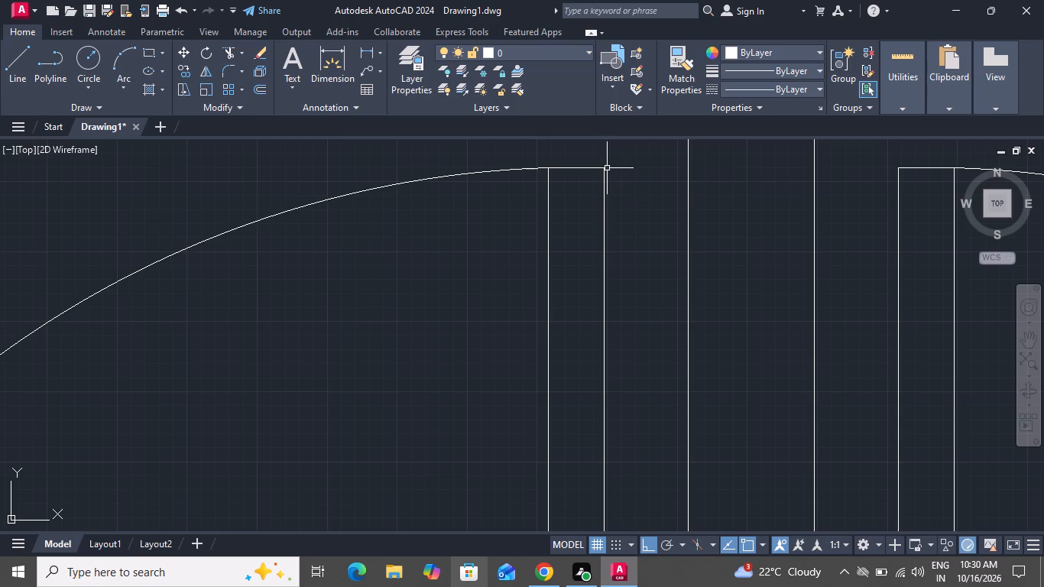
Trim both wall lines across the new door opening and the partition line crossing the wall thickness beside the door leaf.
scroll(640, 165, down, 5)
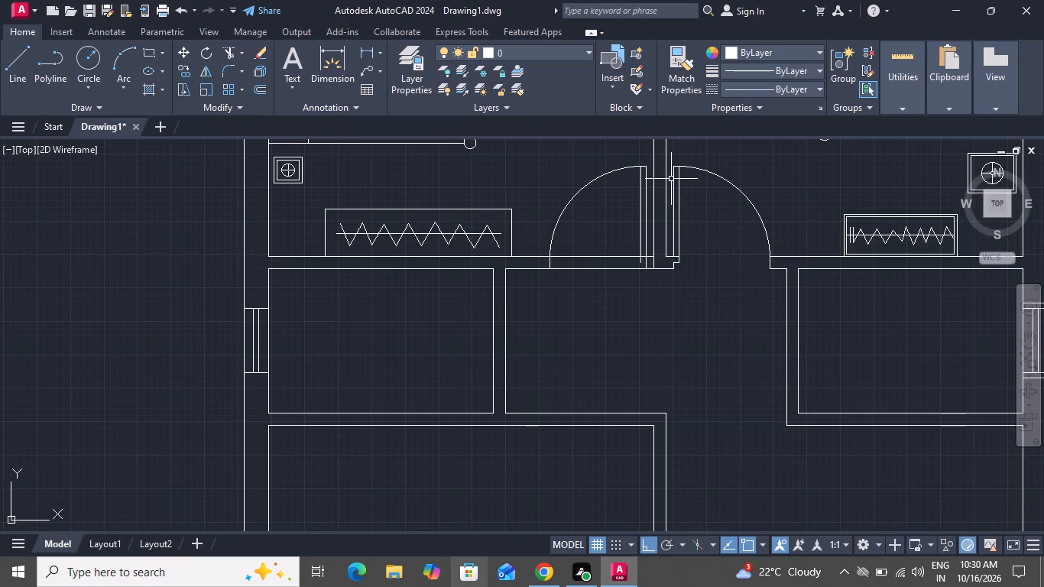
click(234, 48)
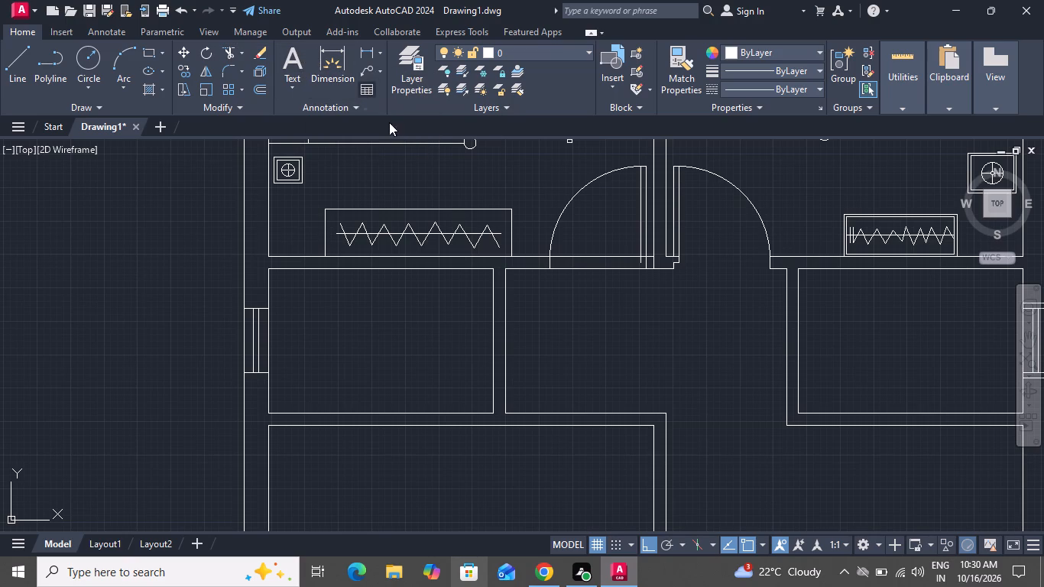
click(584, 231)
click(585, 272)
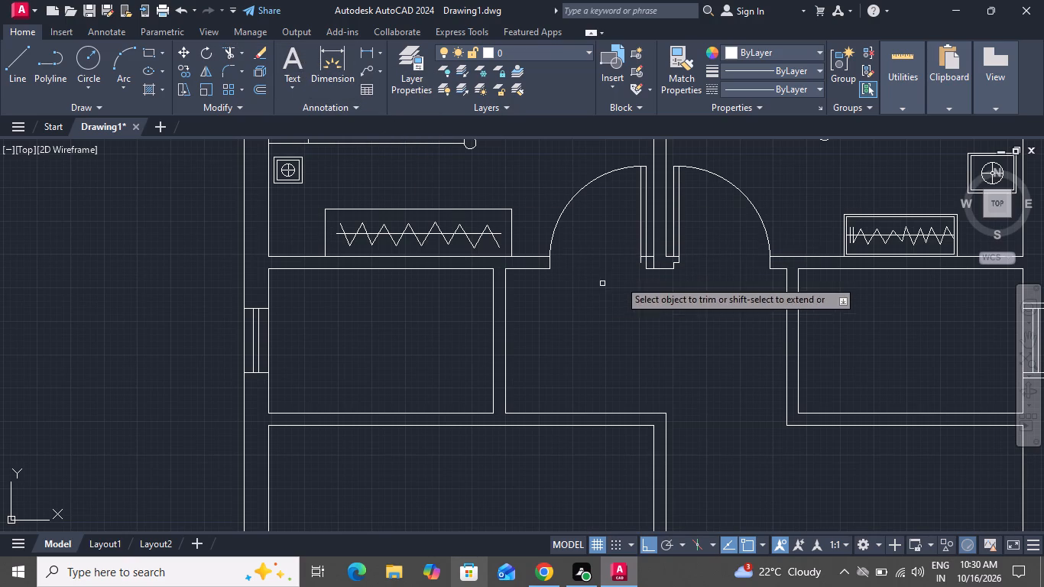
scroll(594, 265, up, 2)
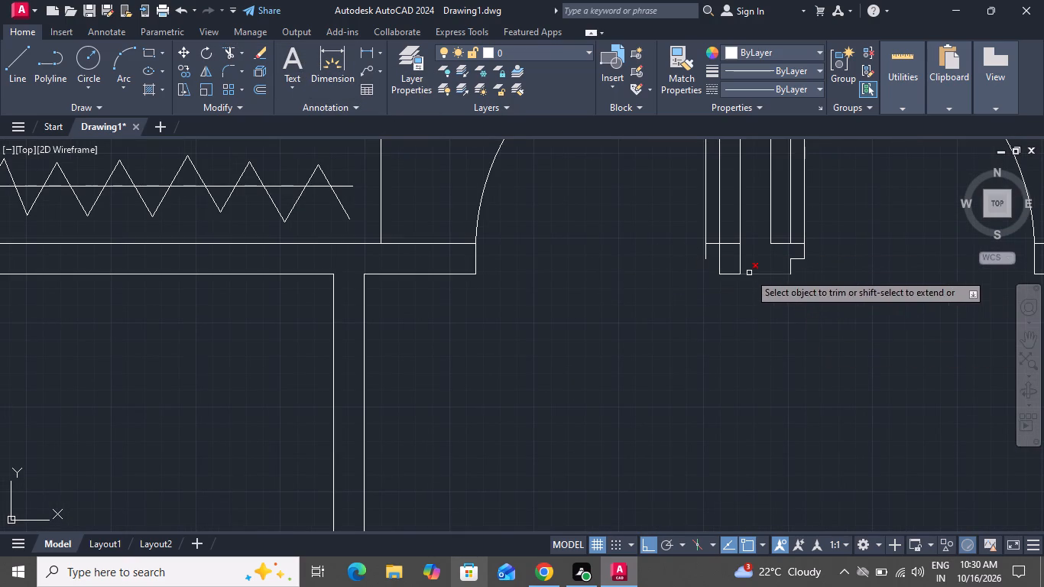
click(732, 260)
click(755, 255)
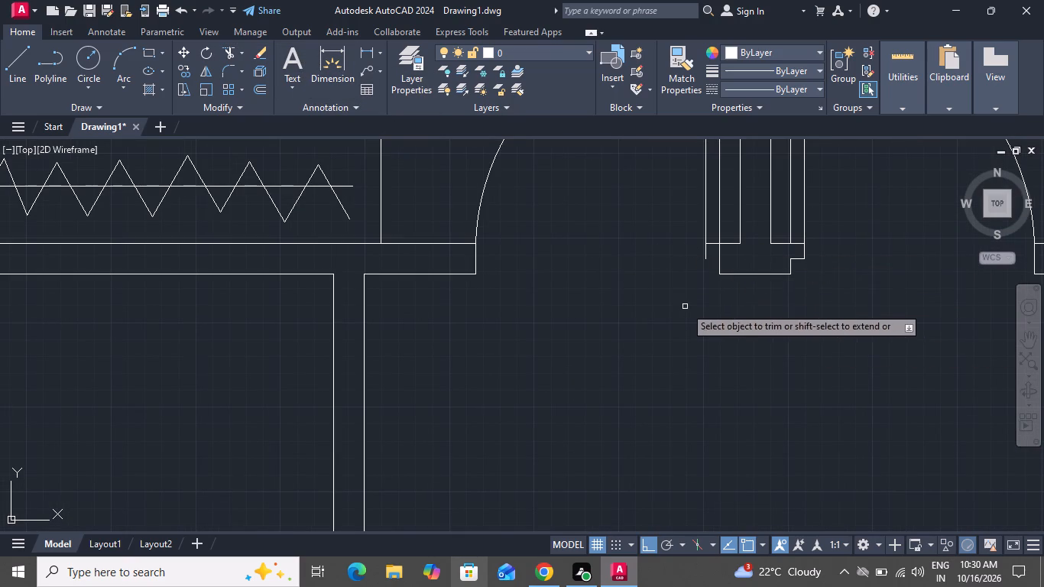
right_click(680, 308)
click(725, 326)
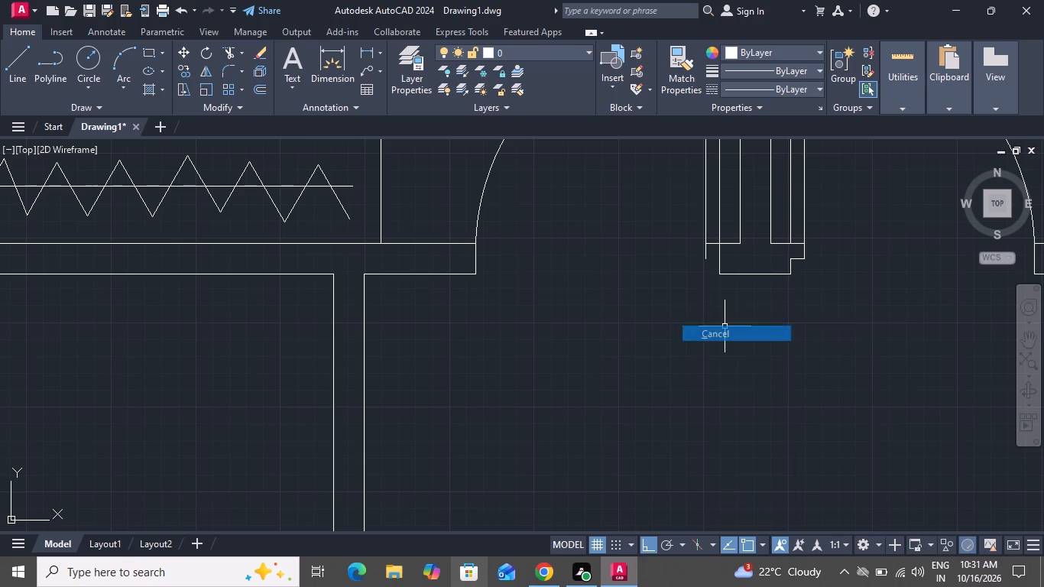
Draw a 2" line closing the lower end of the new door leaf, from its outer line to the partition-side jamb.
click(15, 52)
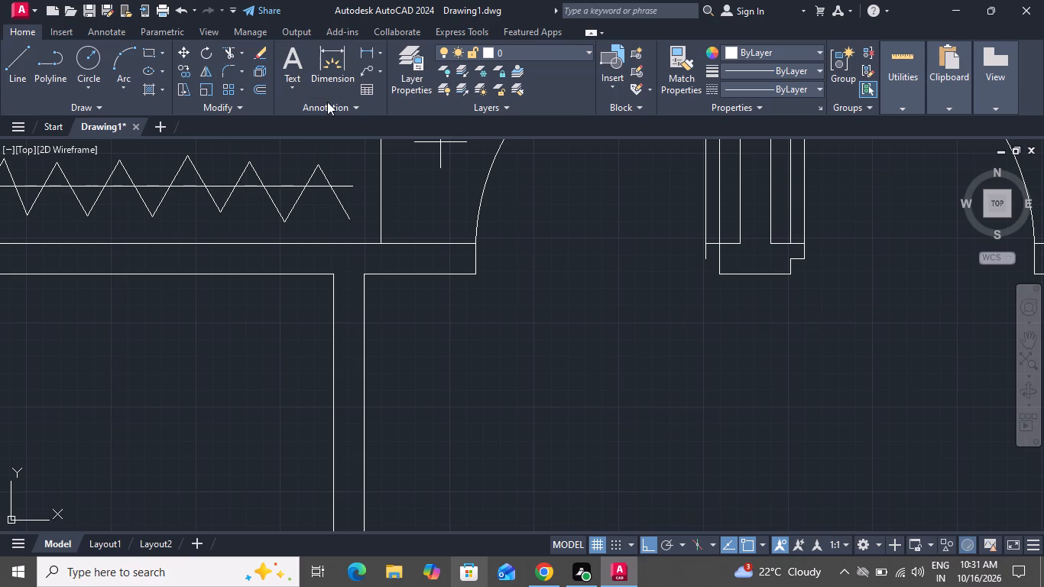
scroll(348, 126, up, 1)
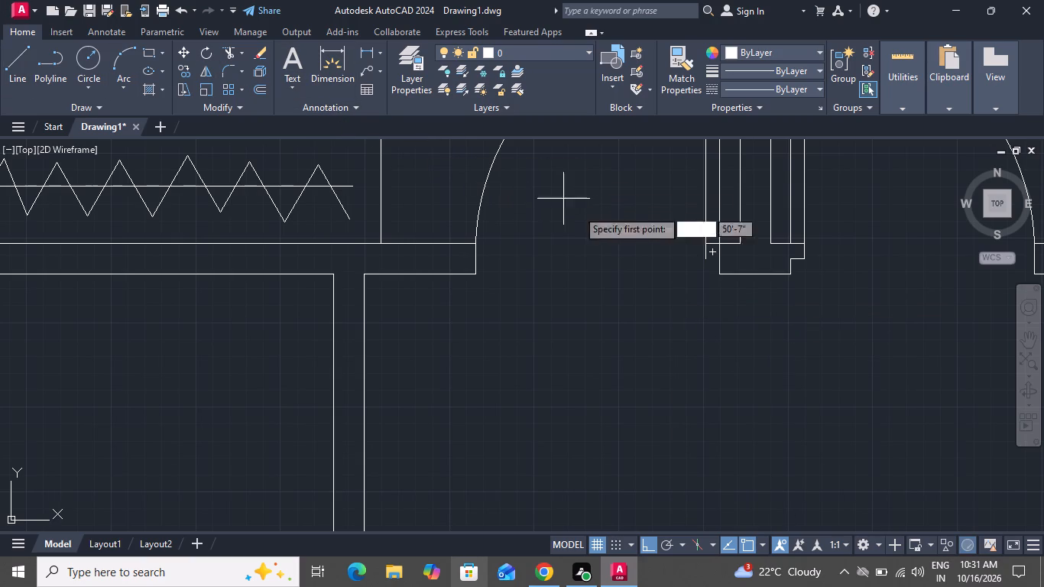
click(707, 261)
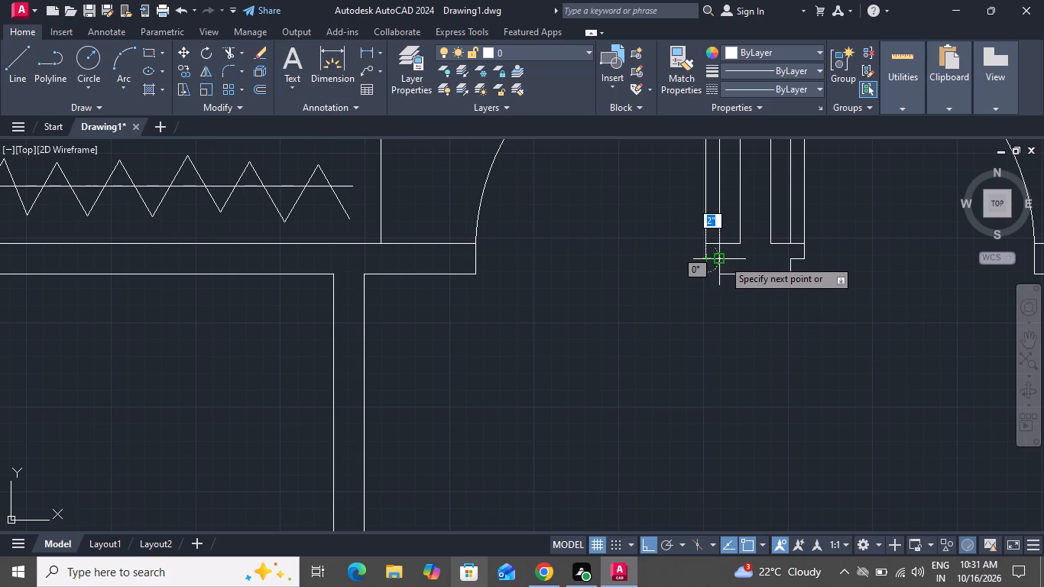
click(724, 261)
right_click(724, 261)
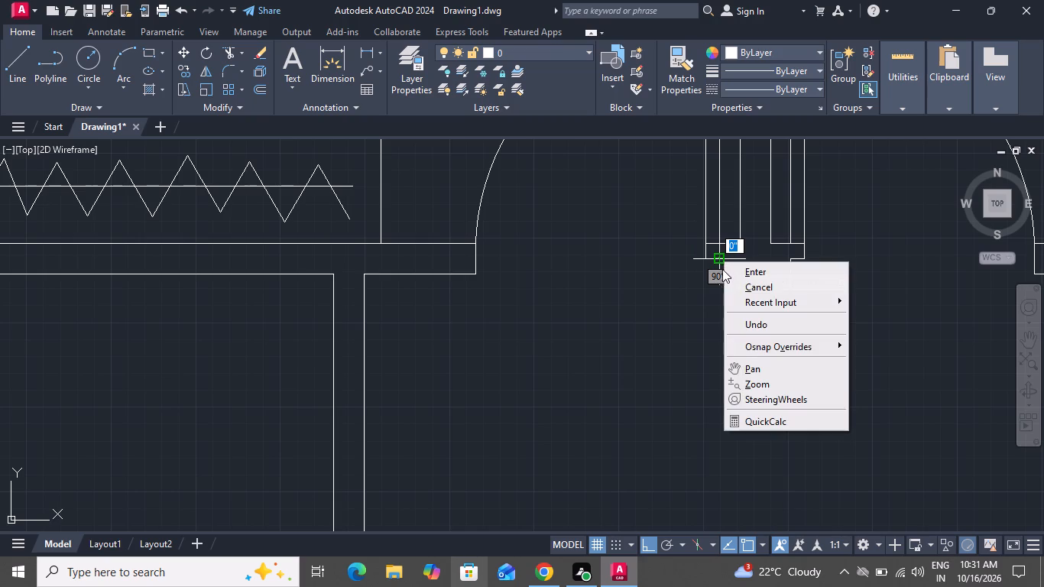
click(760, 278)
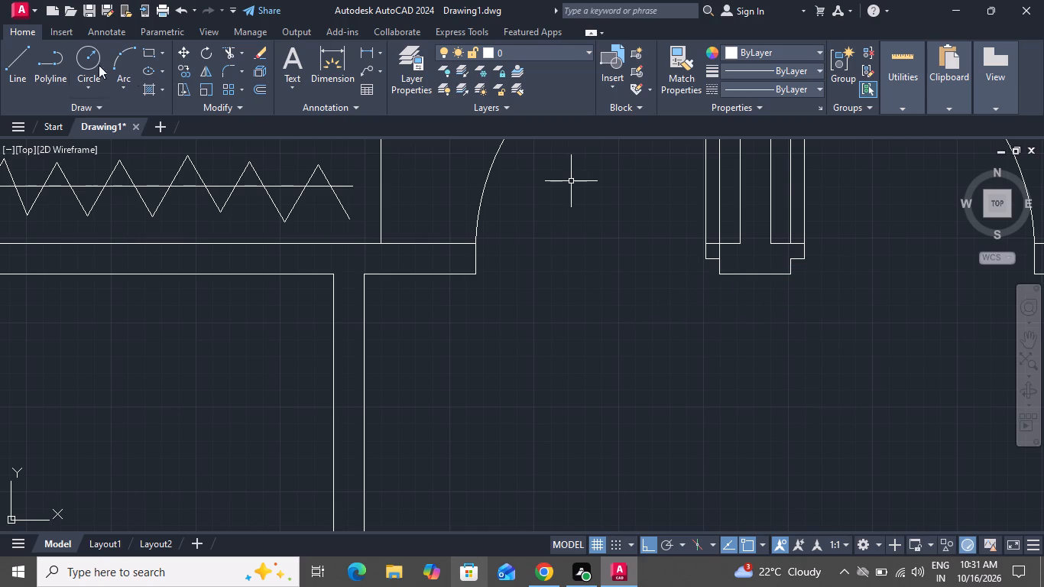
Trim the short piece of the inner leaf line between the wall line and the new 2" closing line.
click(233, 54)
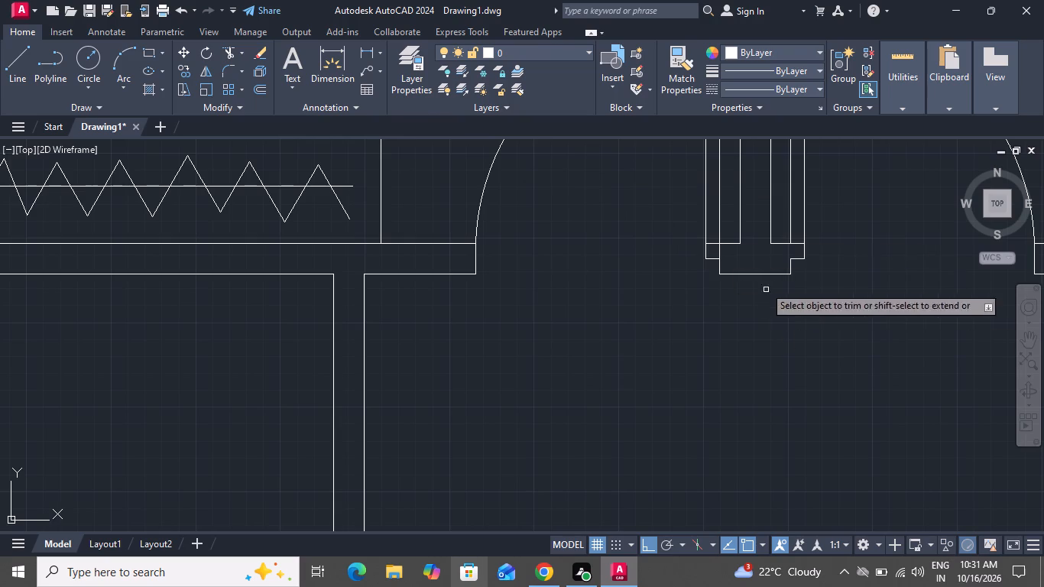
scroll(699, 259, up, 3)
drag(731, 231, 793, 226)
click(906, 227)
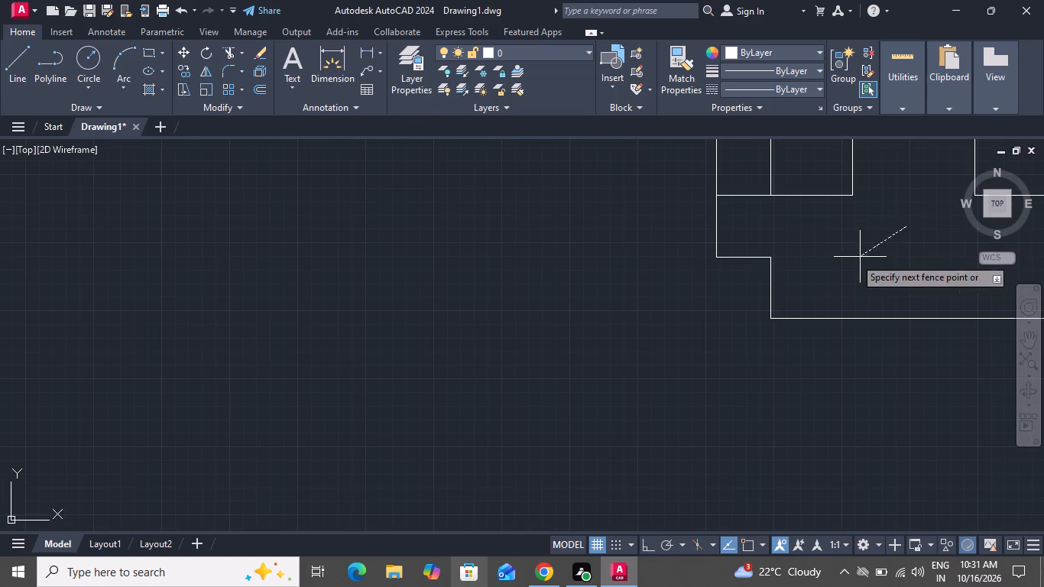
click(832, 252)
right_click(550, 387)
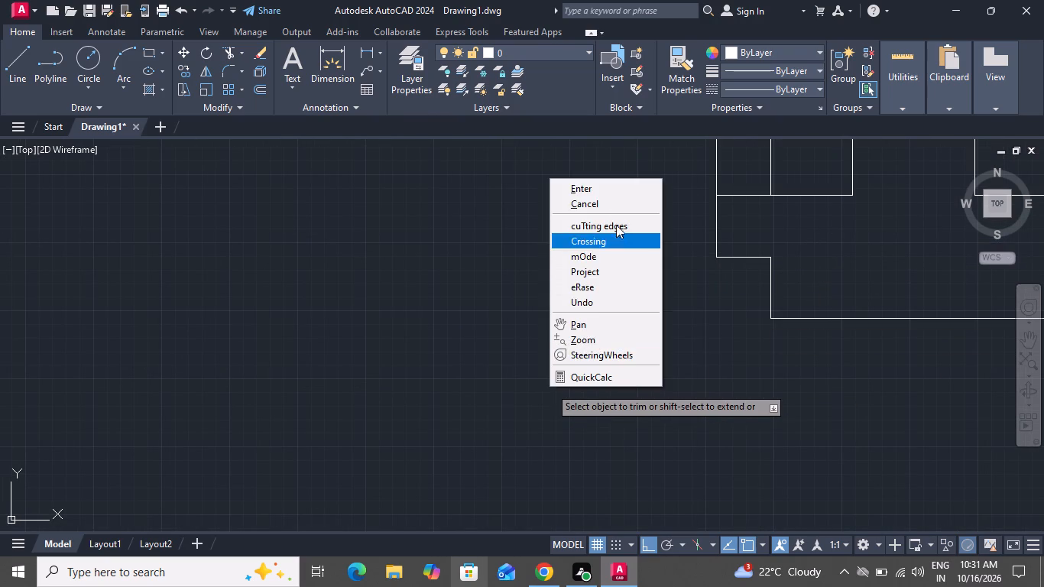
click(613, 201)
Draw a line across the thickness of the small room's partition where it meets the wall behind the wardrobe.
scroll(613, 201, down, 5)
scroll(639, 257, down, 2)
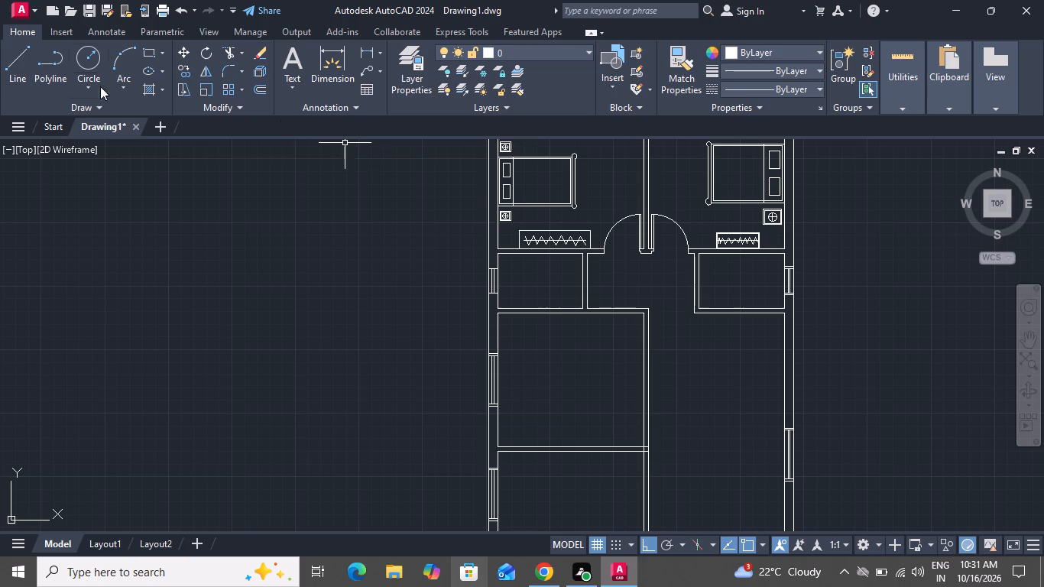
click(10, 61)
scroll(538, 232, up, 2)
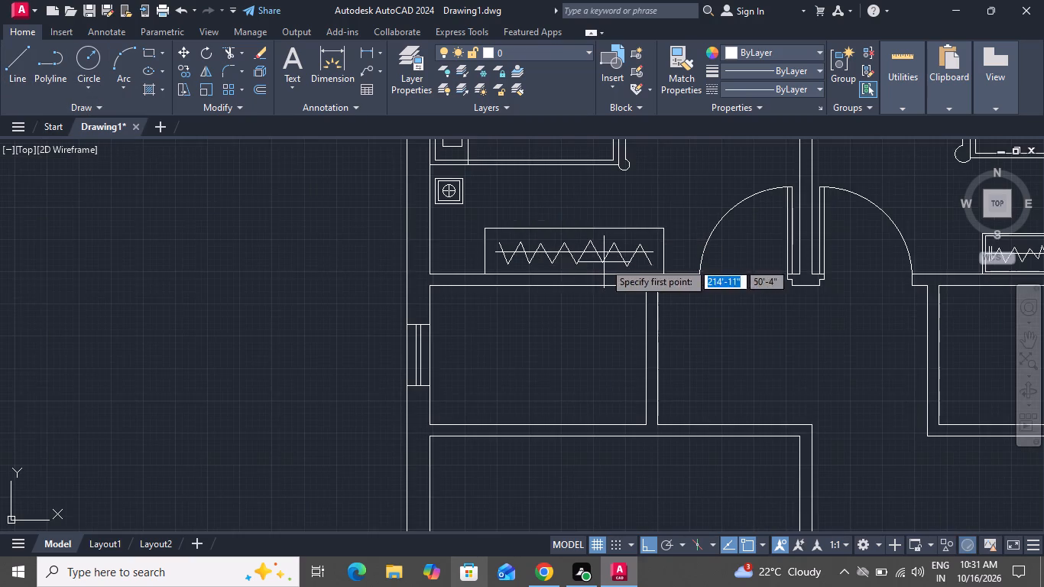
scroll(613, 271, up, 2)
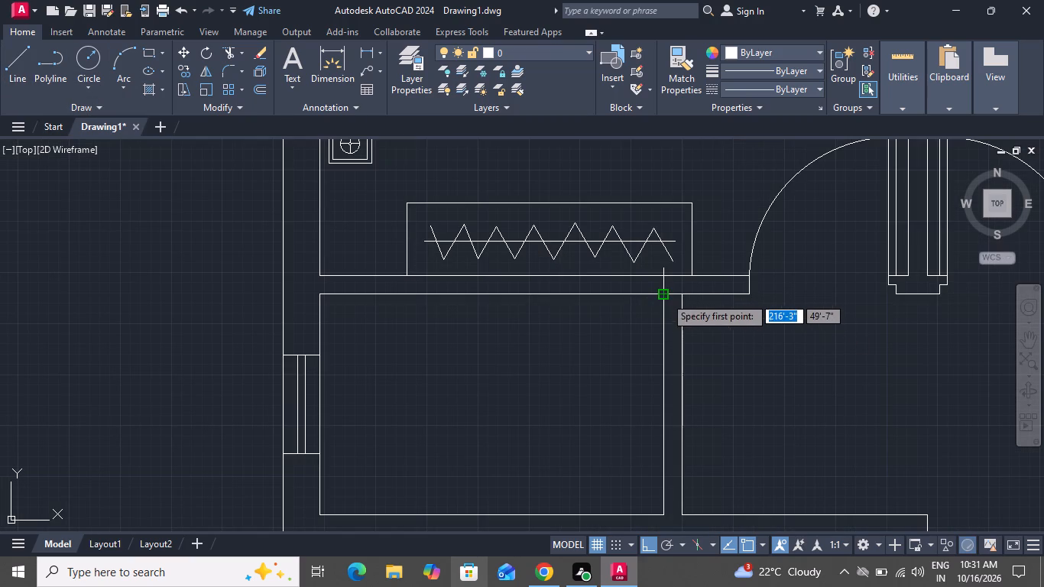
click(665, 297)
click(686, 293)
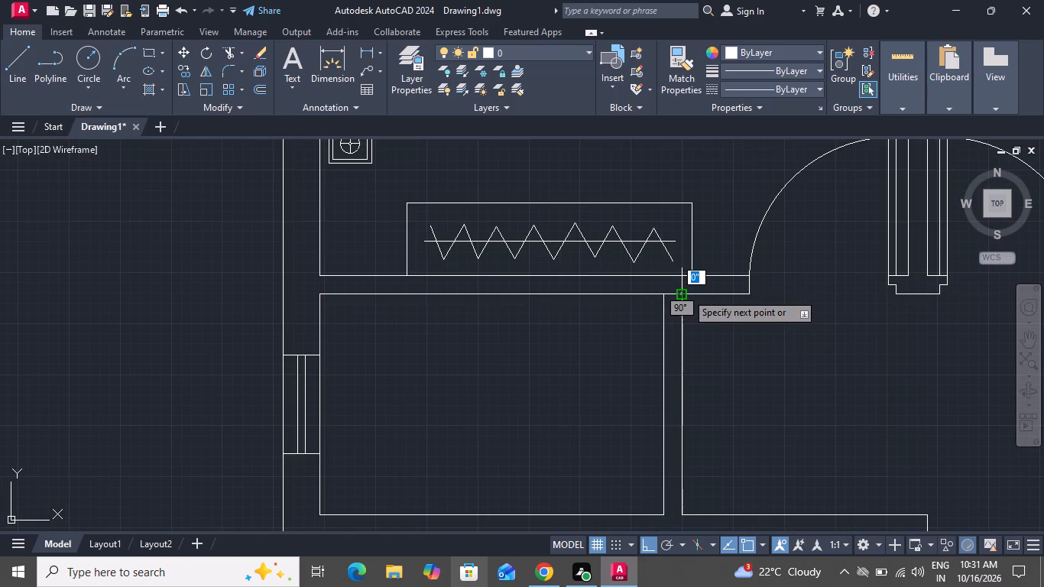
right_click(686, 293)
click(709, 310)
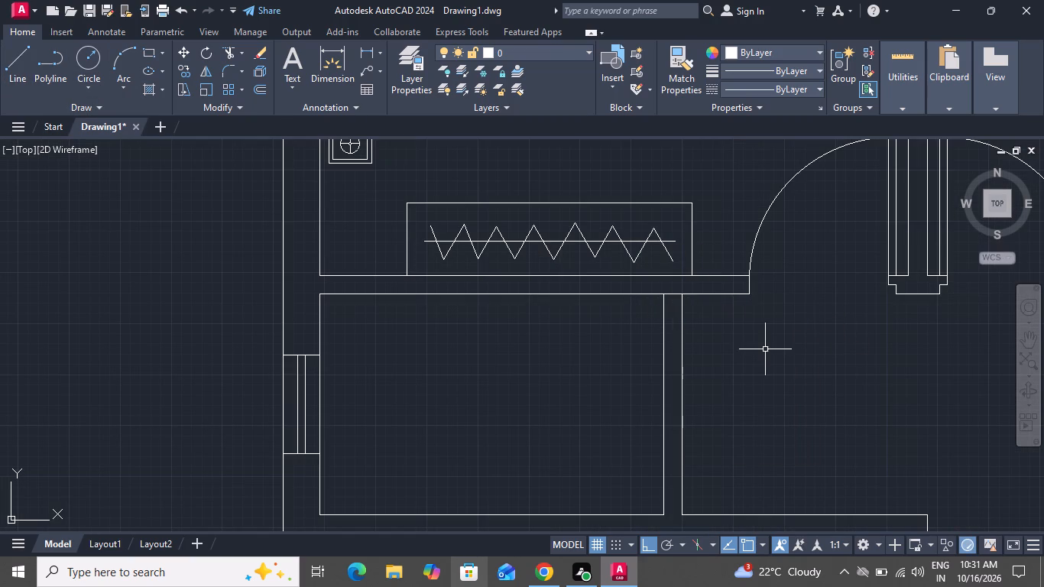
Offset the short line across the small room's partition 3" downward to mark the first door jamb.
key(o)
key(space)
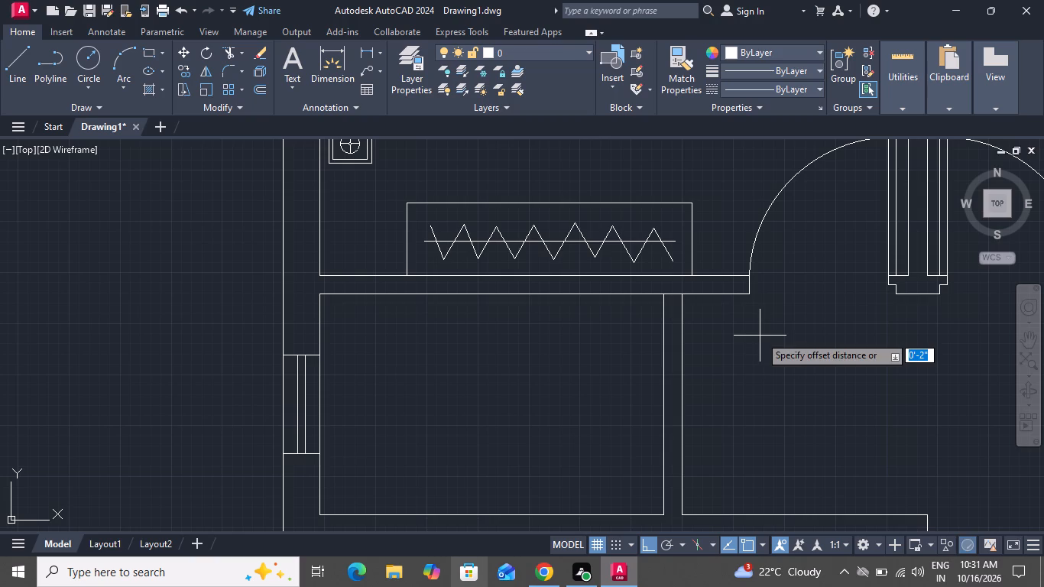
key(3)
key(shift+quotedbl)
key(Return)
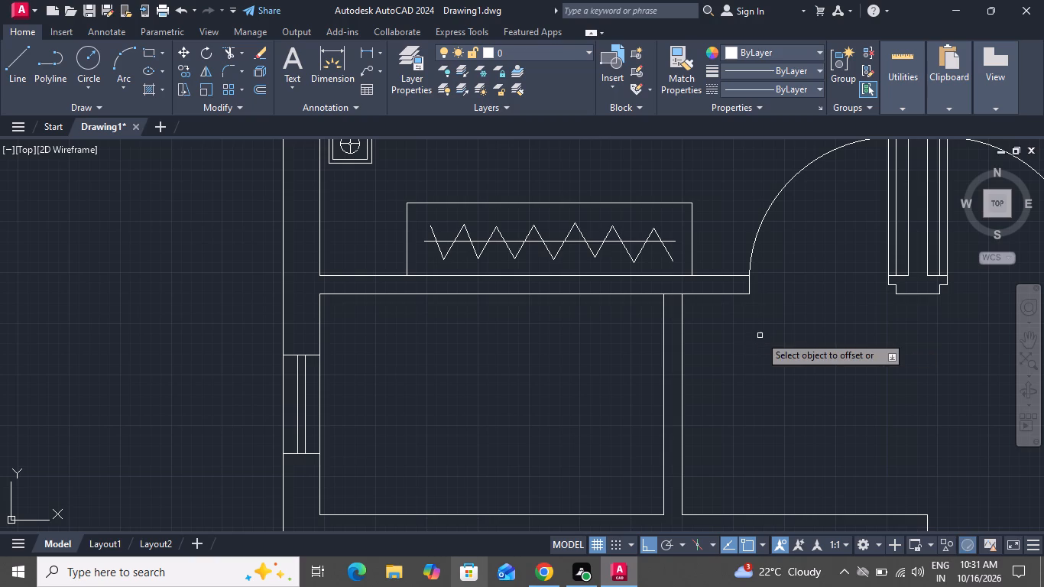
scroll(656, 289, up, 2)
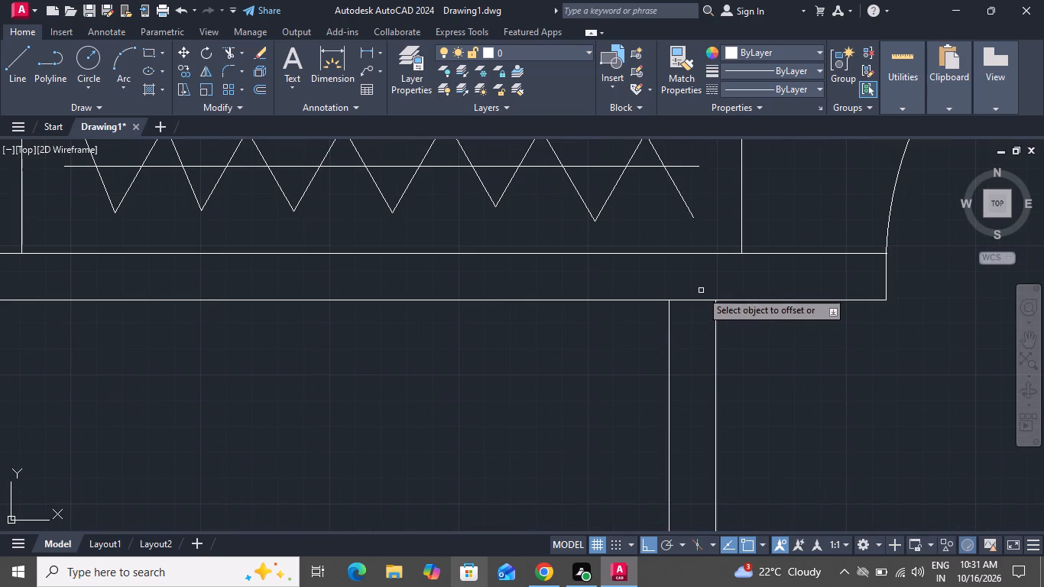
click(697, 303)
click(702, 390)
right_click(741, 362)
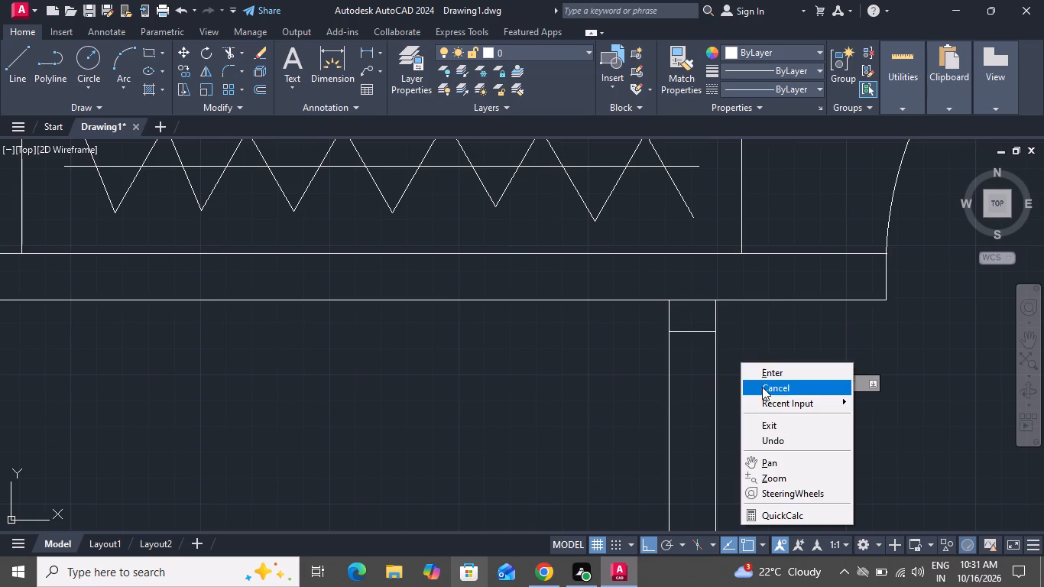
click(764, 390)
Offset the first jamb line 3' down the small room's partition to mark the other side of the door opening.
key(o)
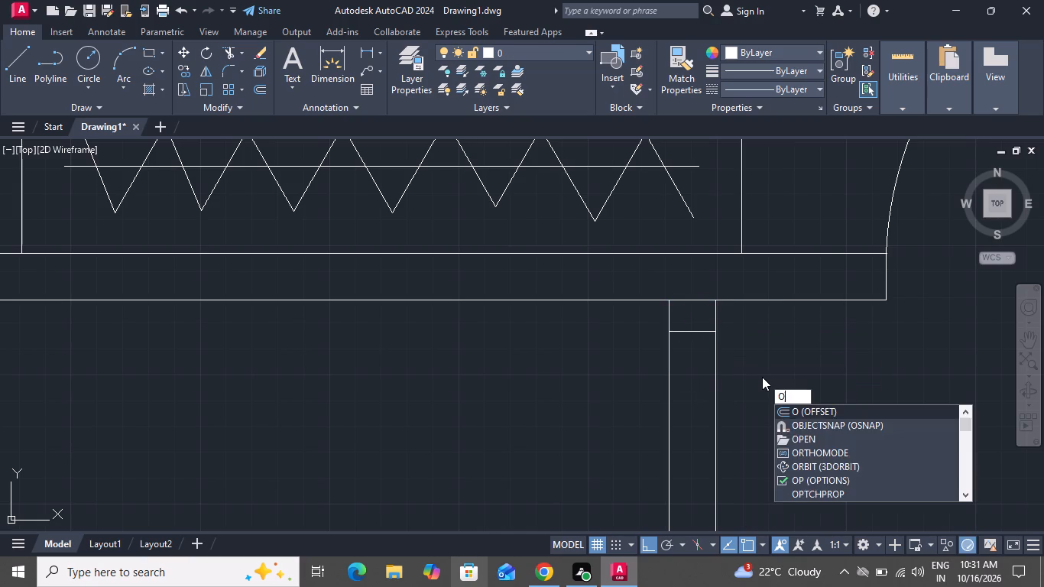
key(space)
key(3)
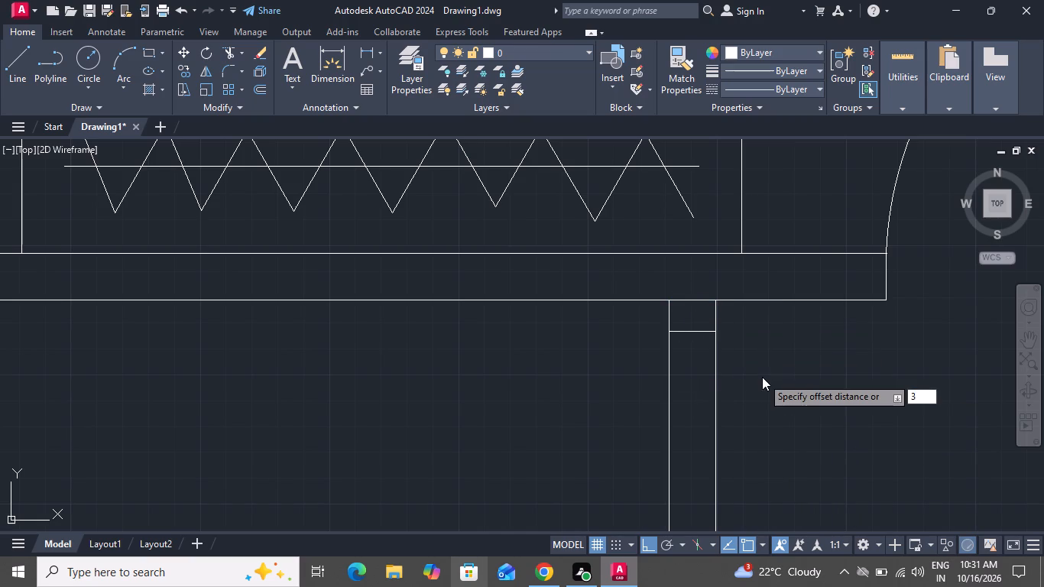
key(apostrophe)
key(Return)
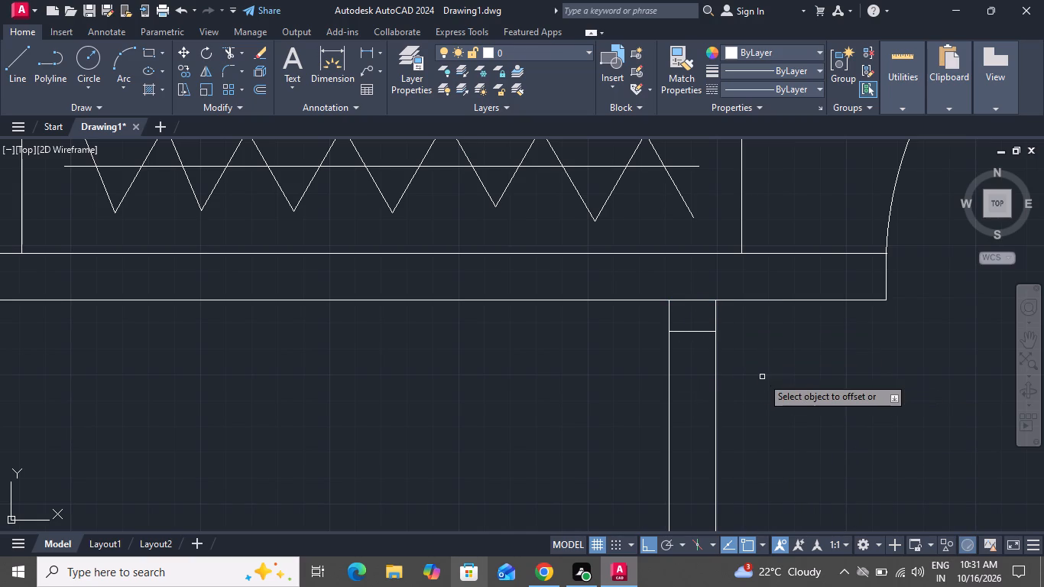
click(691, 333)
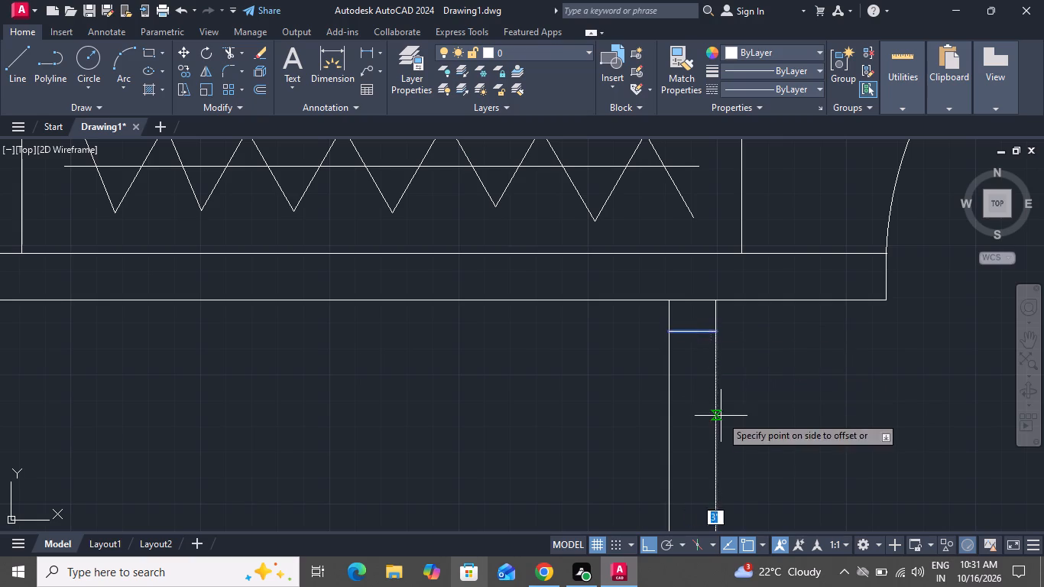
click(721, 416)
scroll(746, 303, down, 3)
right_click(763, 343)
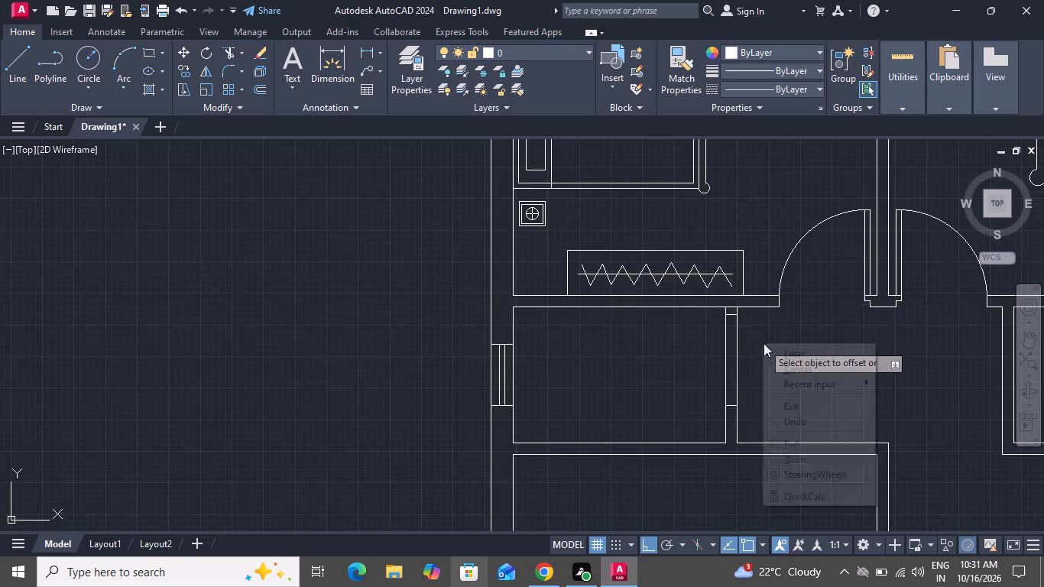
click(786, 373)
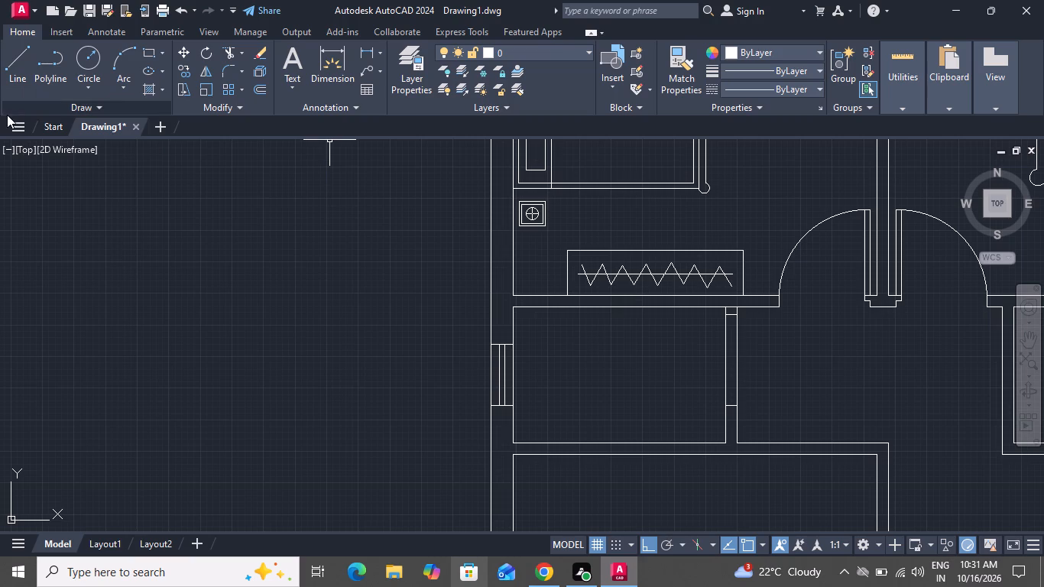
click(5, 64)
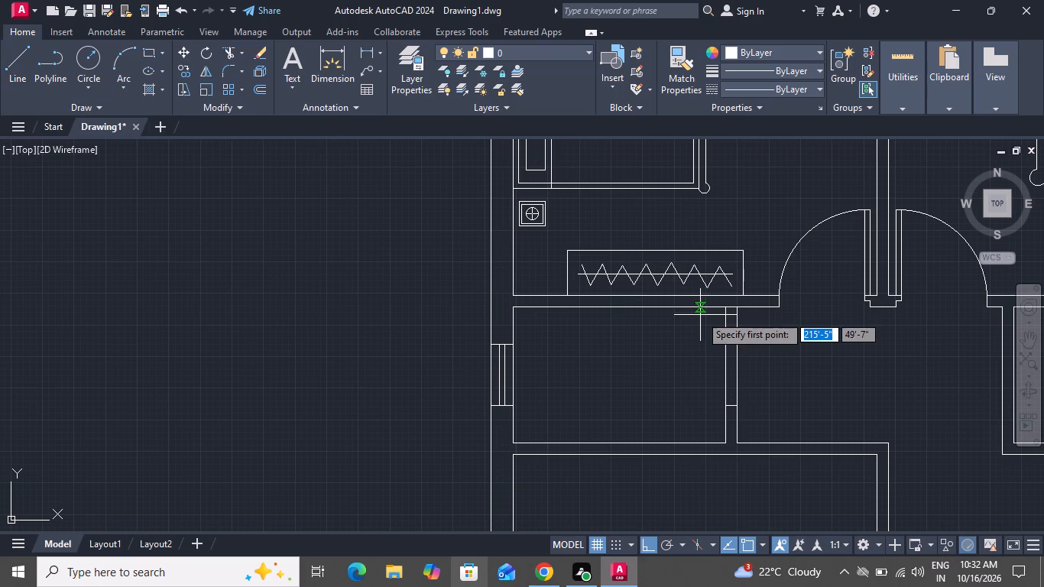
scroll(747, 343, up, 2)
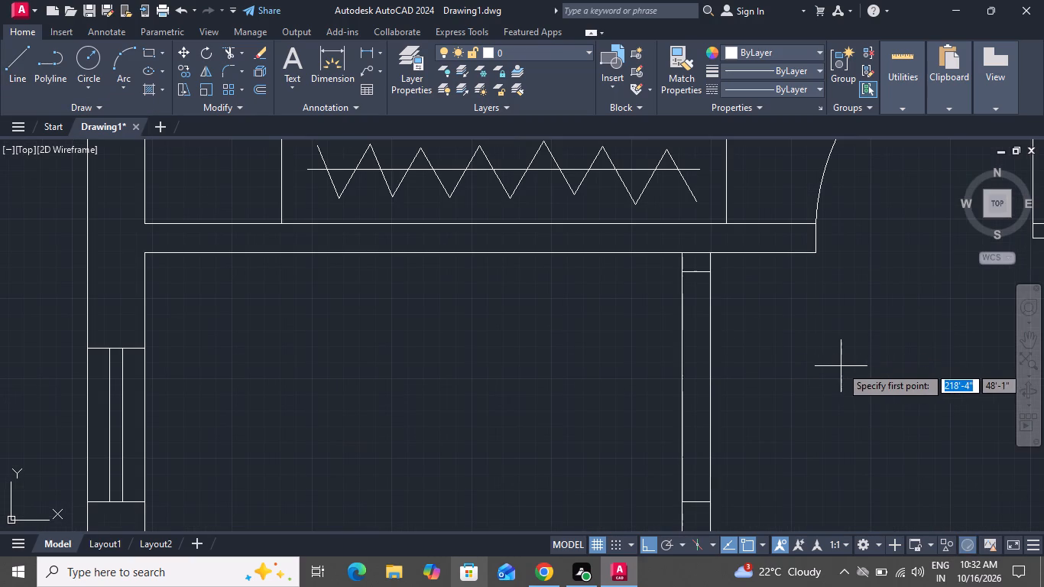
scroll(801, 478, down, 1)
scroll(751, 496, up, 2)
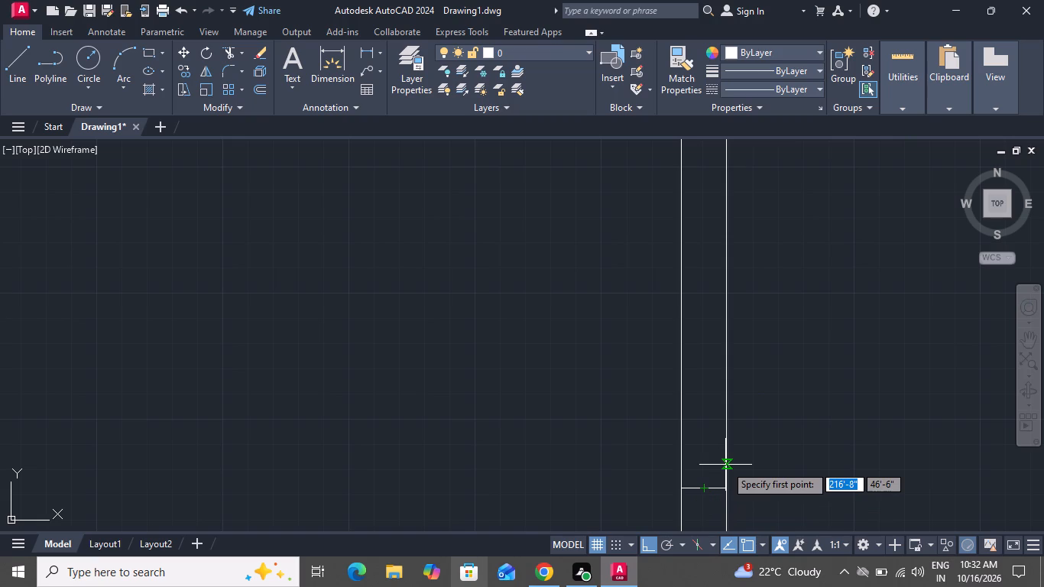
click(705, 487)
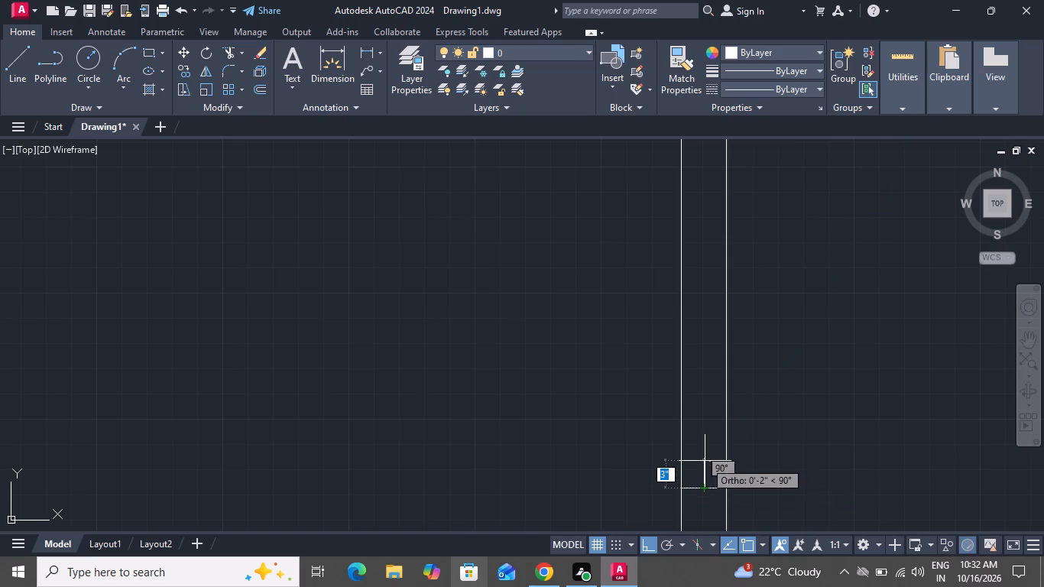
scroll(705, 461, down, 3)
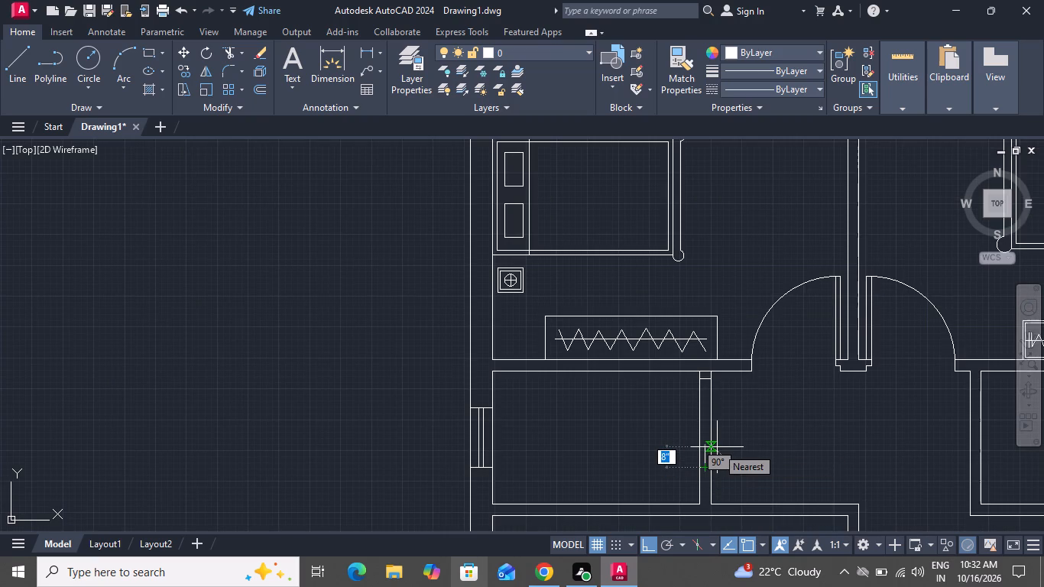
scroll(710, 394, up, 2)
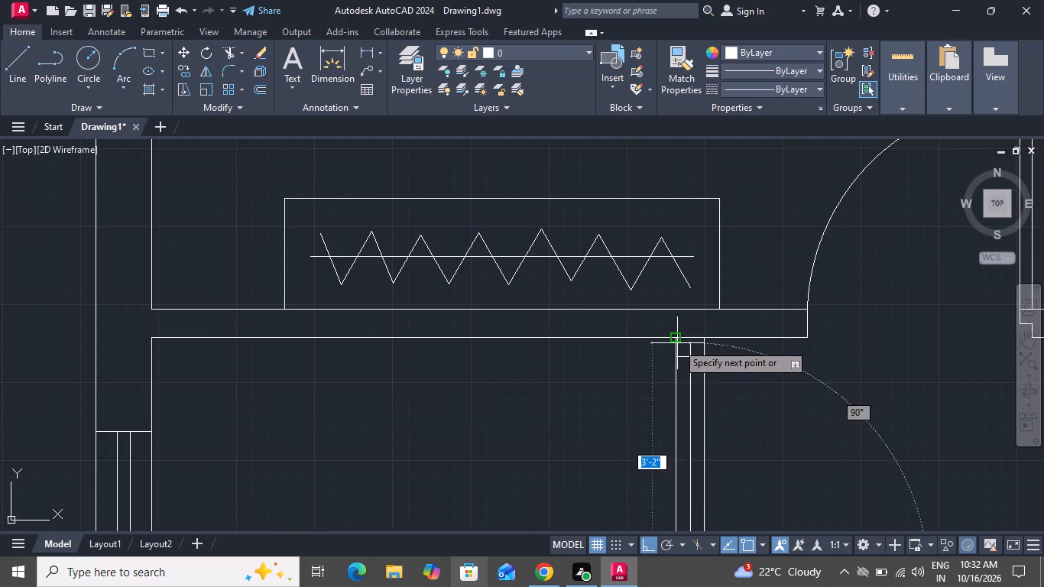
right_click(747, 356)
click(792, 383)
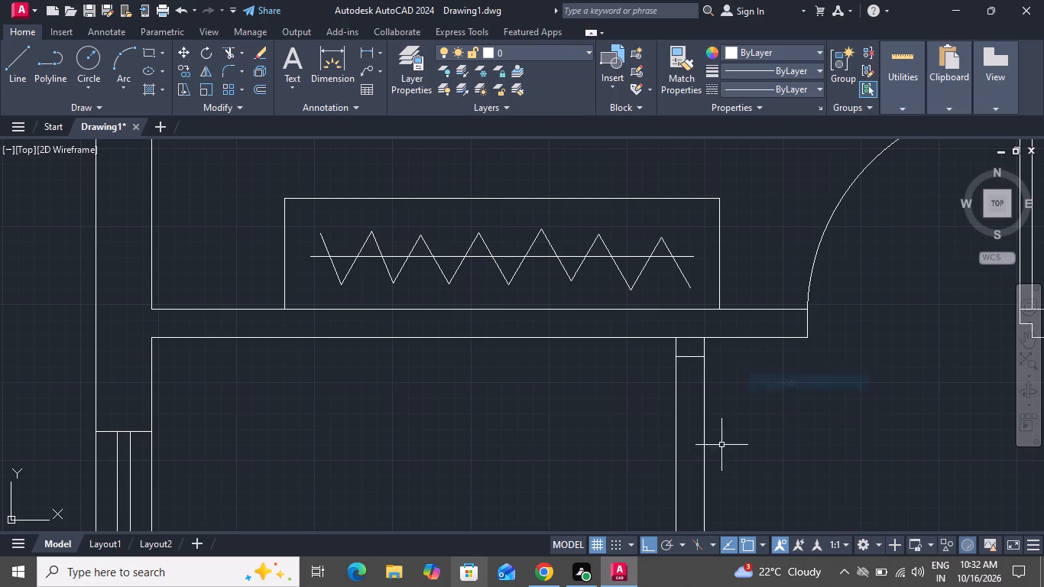
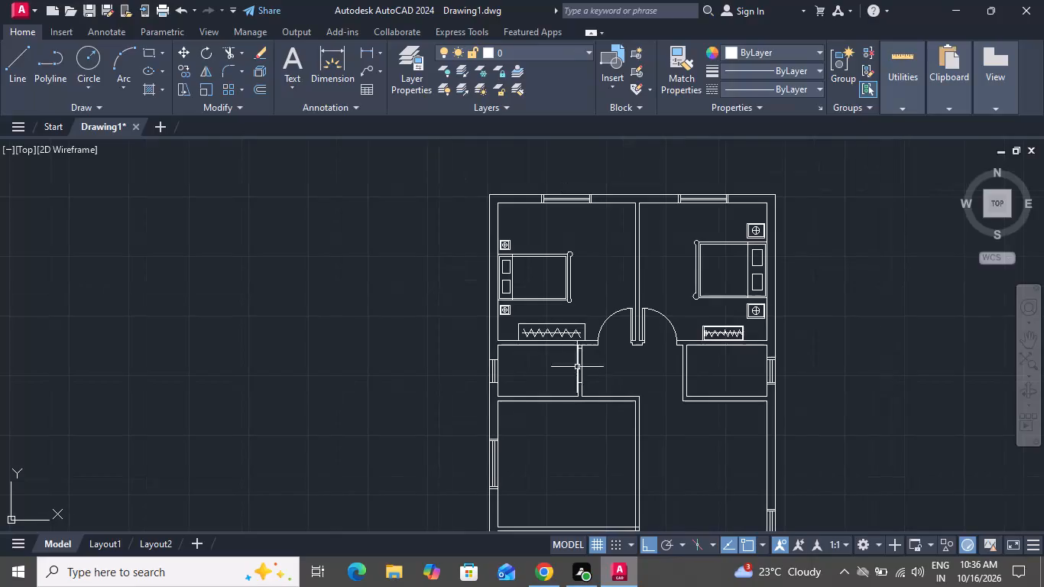
Draw a 3' horizontal line from the midpoint of the small room's first jamb into the room as the door leaf.
scroll(577, 395, up, 2)
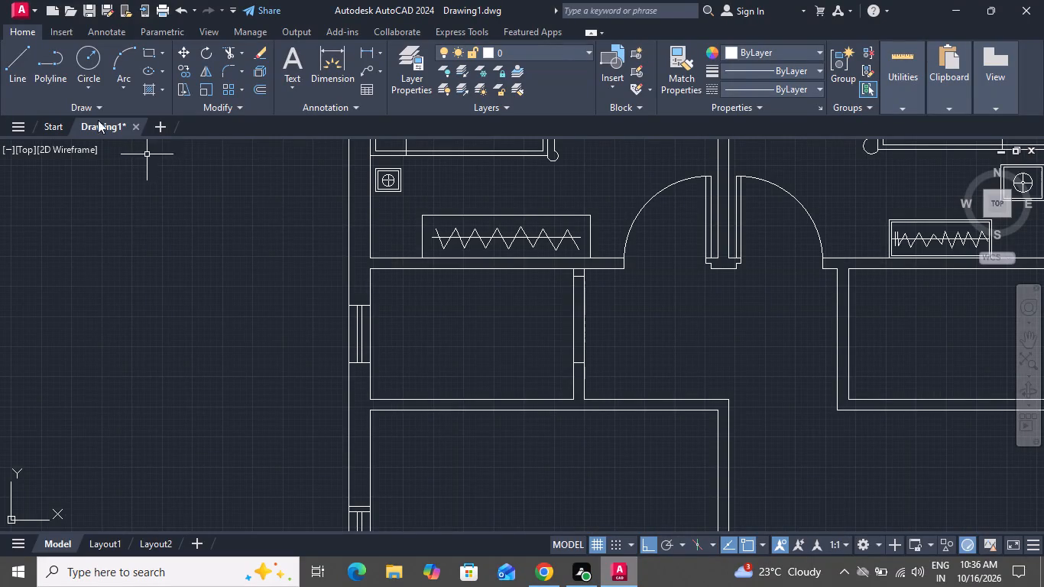
click(15, 78)
scroll(553, 261, up, 3)
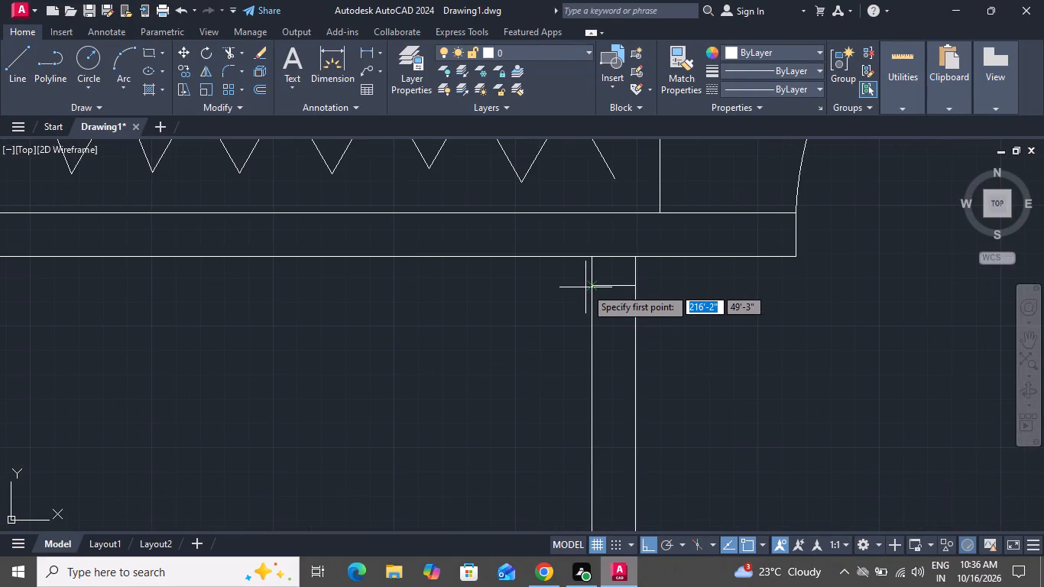
click(612, 290)
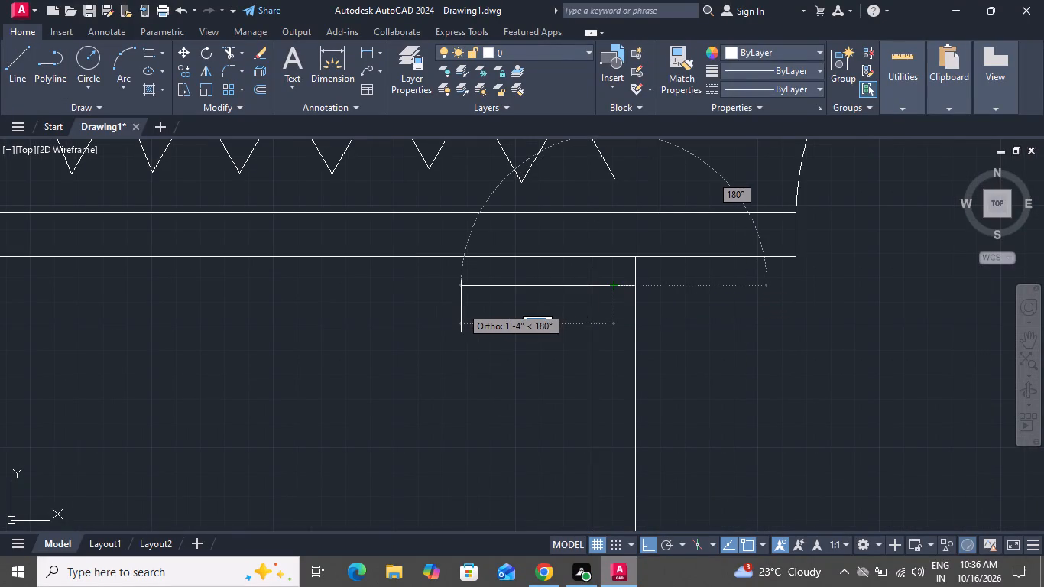
key(3)
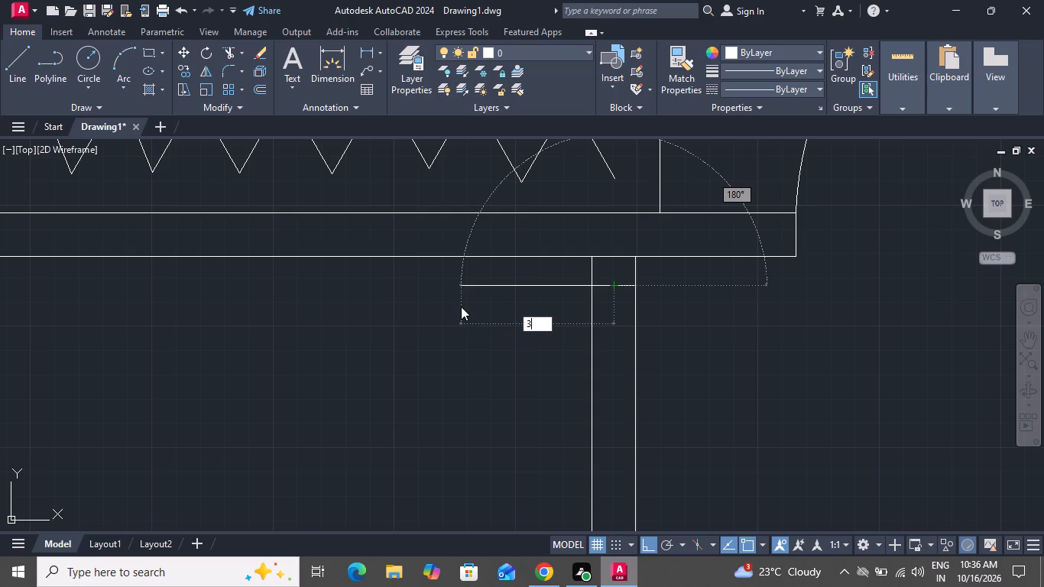
key(apostrophe)
key(Return)
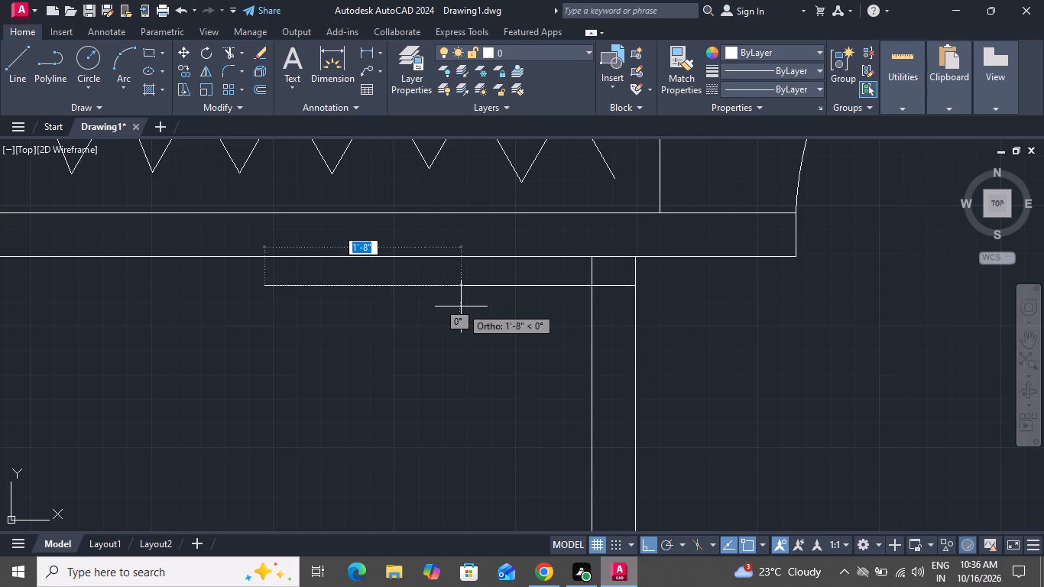
right_click(461, 306)
click(481, 333)
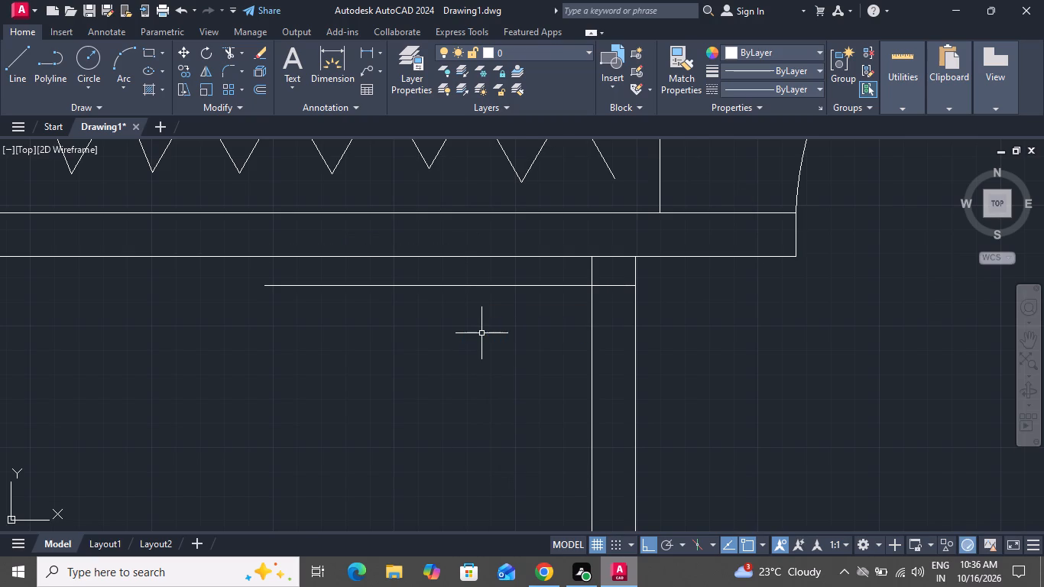
Offset the small room's door leaf line 2" downward to give the leaf its thickness.
text(o 2)
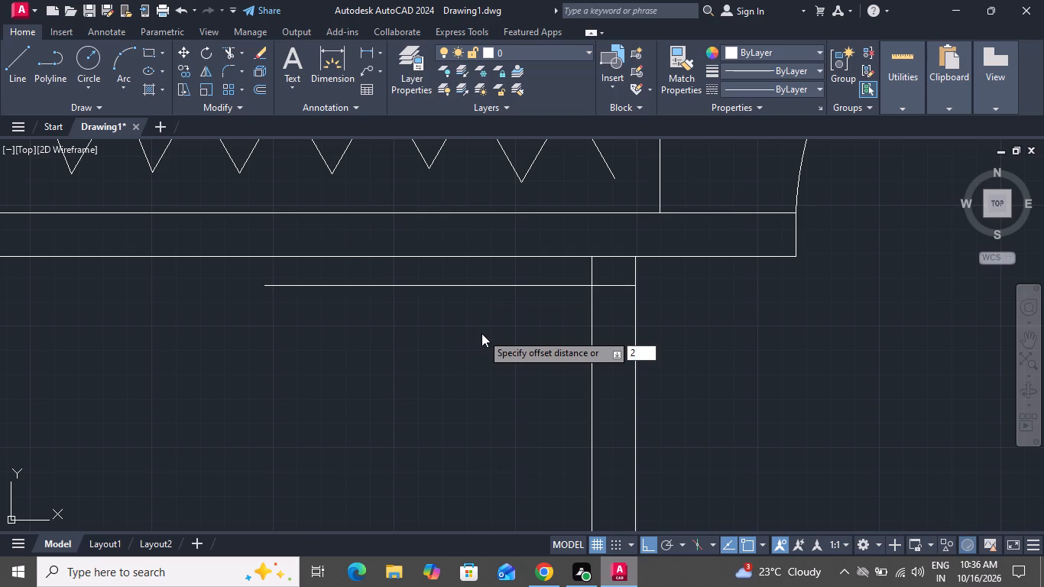
key(shift+quotedbl)
key(Return)
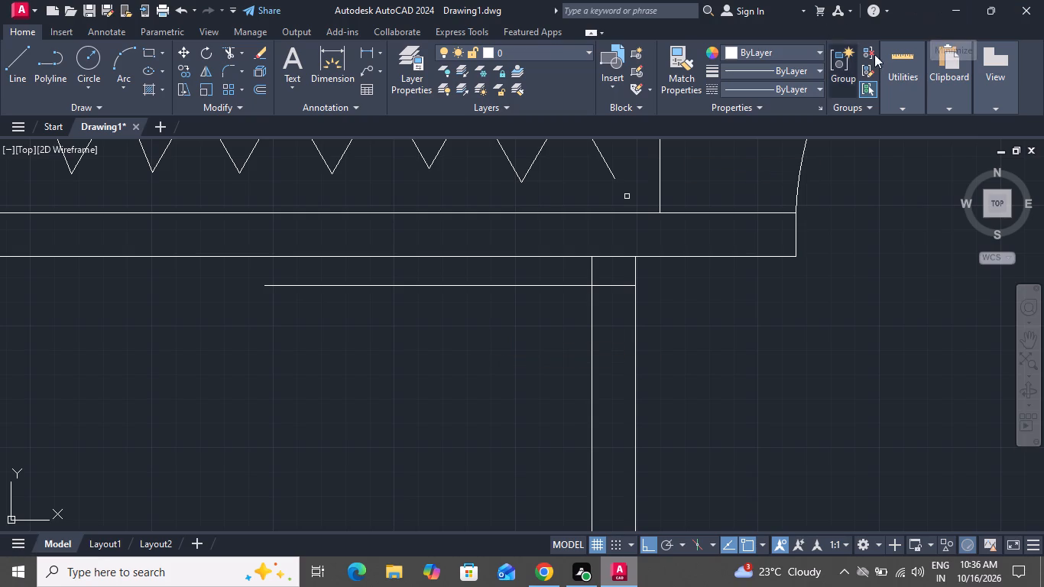
click(477, 286)
click(475, 366)
right_click(494, 341)
click(507, 362)
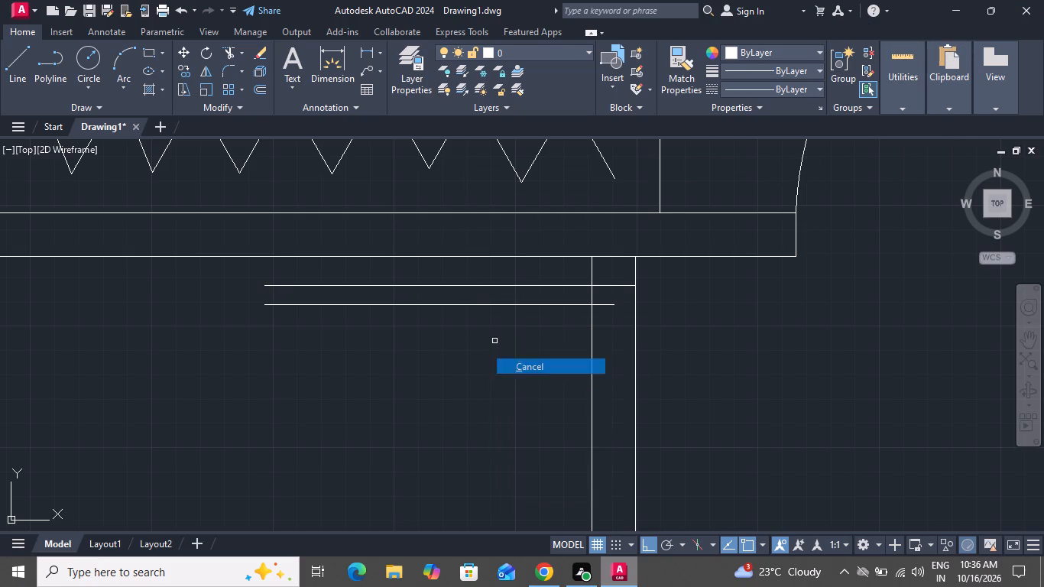
Draw the door swing arc from the midpoint of the small room's lower jamb to the free end of the leaf.
text(a)
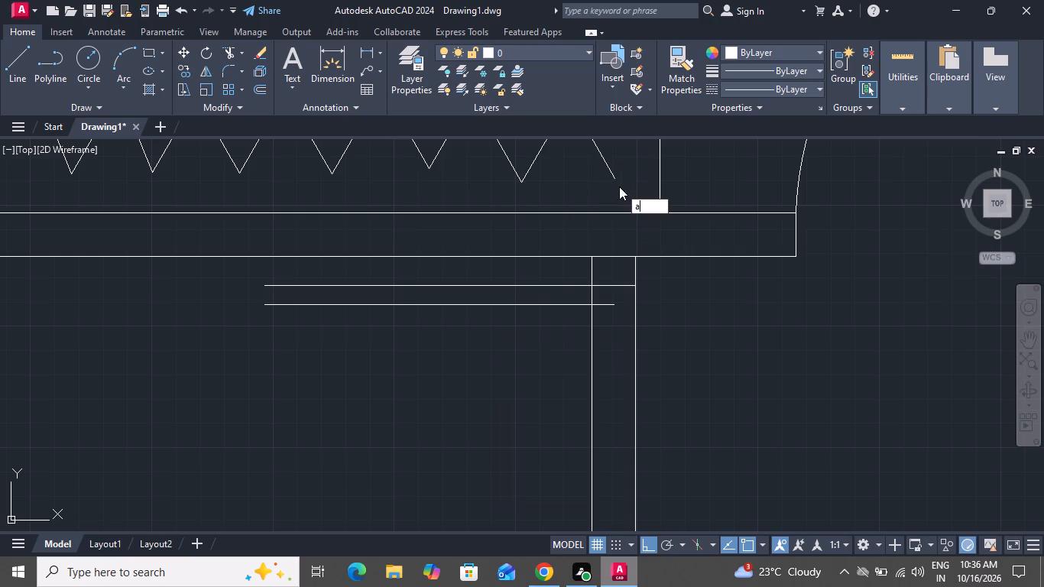
key(space)
scroll(651, 296, up, 1)
scroll(652, 296, down, 3)
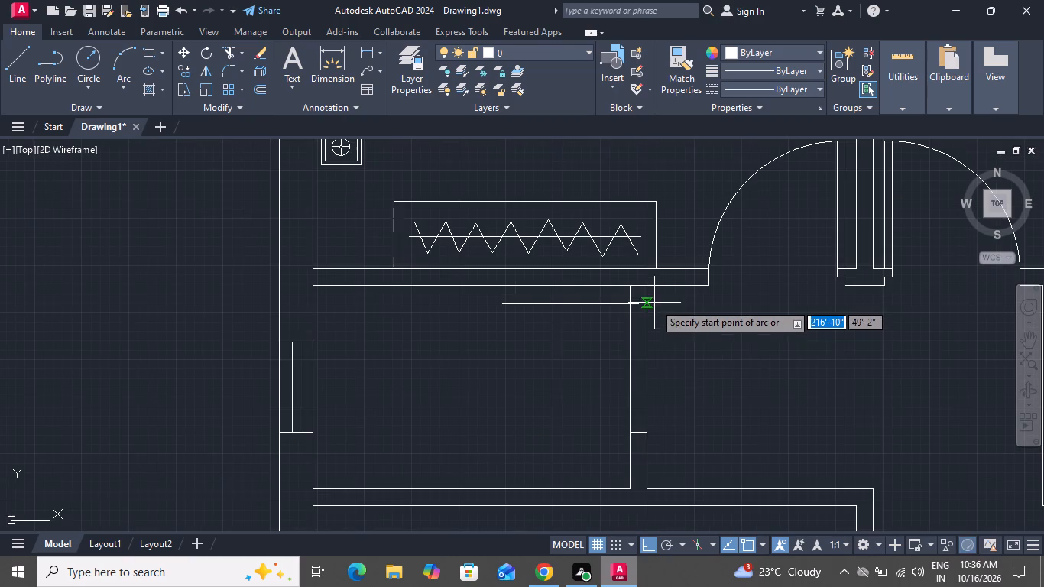
click(637, 438)
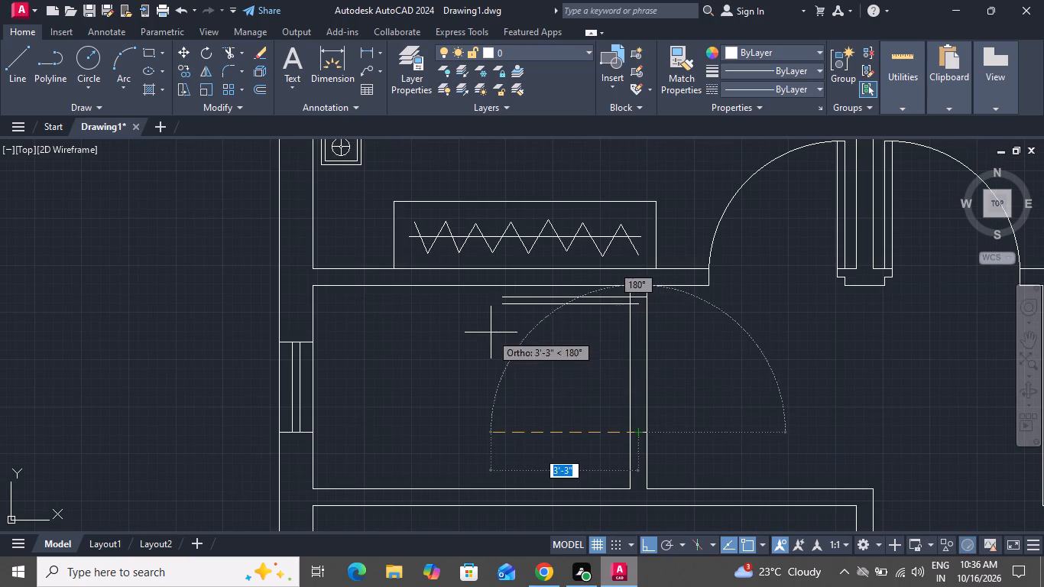
click(503, 306)
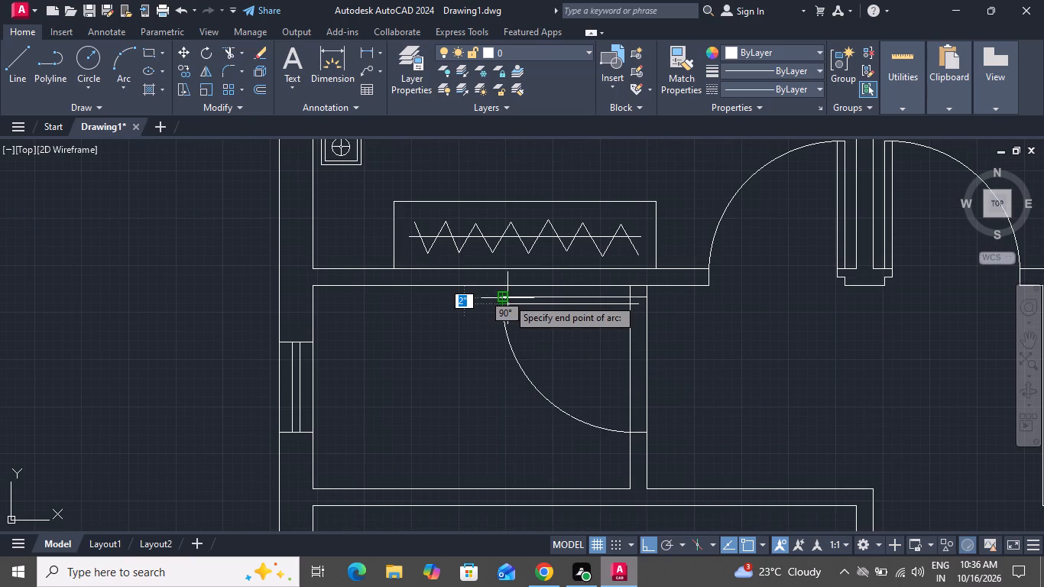
click(507, 298)
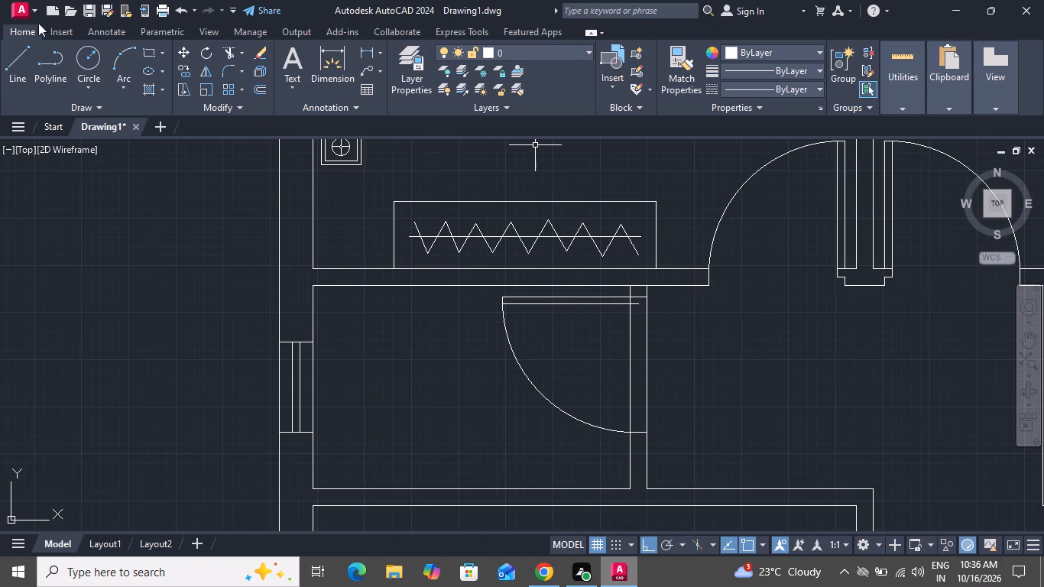
Close the hinge end of the small room's door leaf with a short vertical line between its two long lines.
click(20, 73)
scroll(653, 307, up, 2)
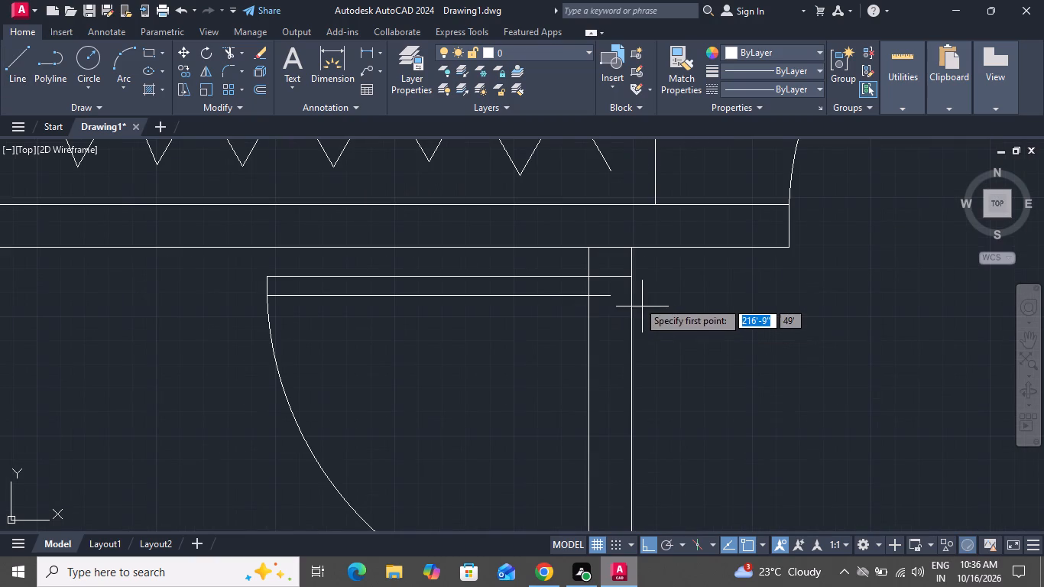
click(605, 298)
click(609, 272)
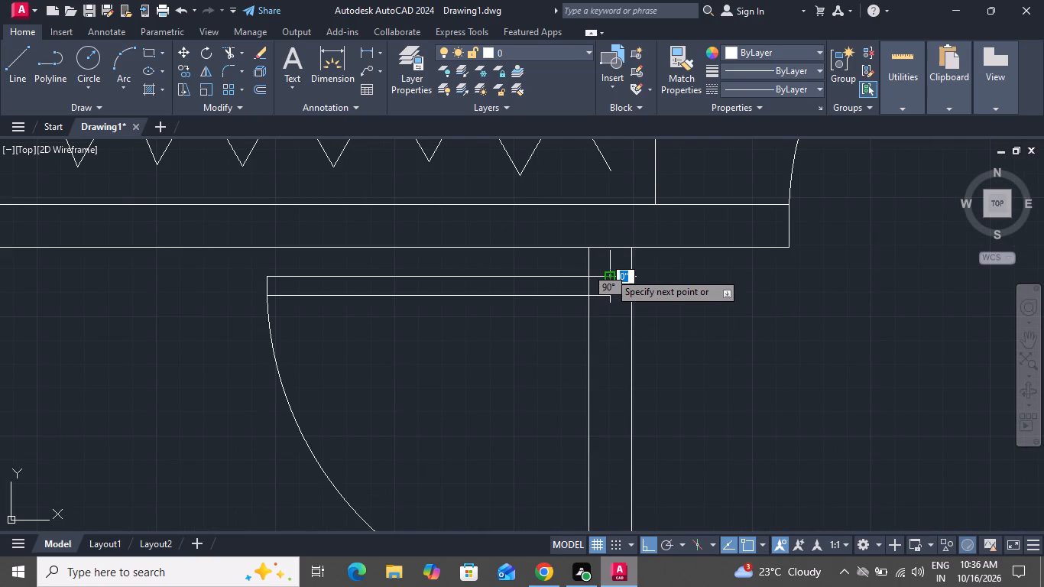
right_click(609, 272)
click(637, 300)
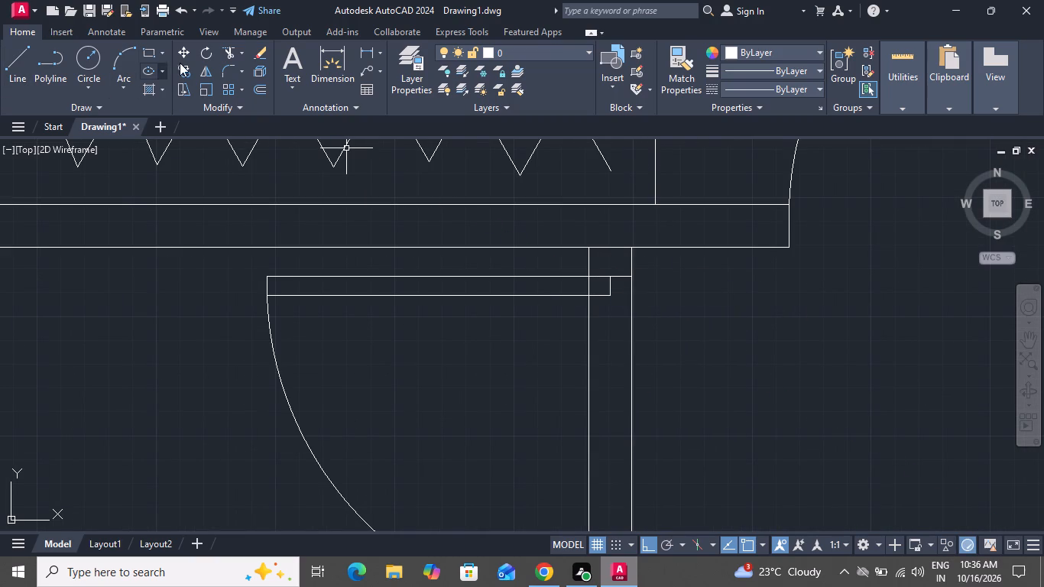
Trim the upper leaf line between the partition's inner face and the leaf's closing line at the hinge.
click(231, 57)
scroll(587, 279, up, 2)
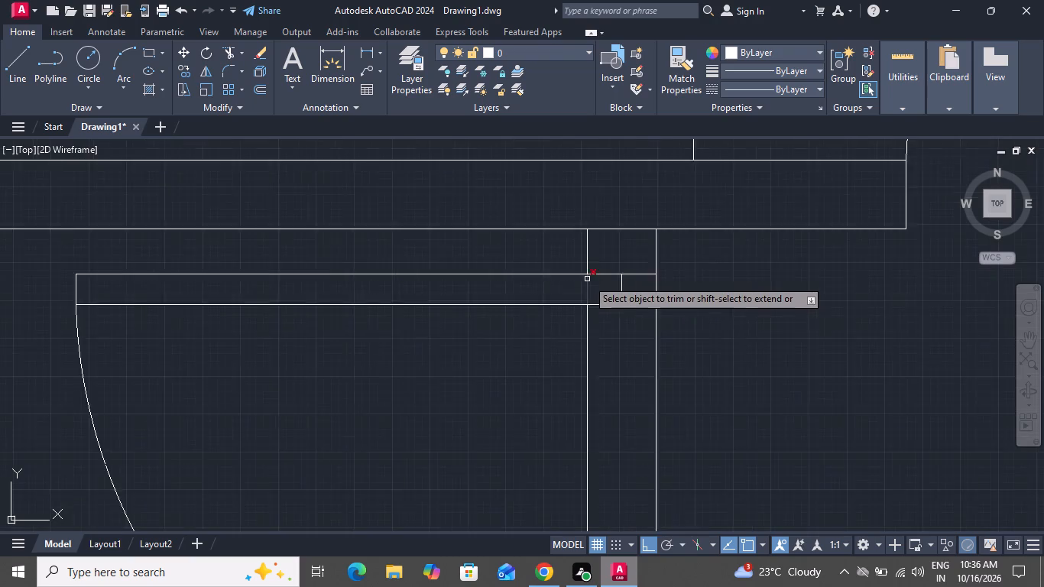
scroll(587, 279, up, 2)
drag(634, 291, 634, 279)
click(644, 217)
Trim both partition lines between the two jambs to open the small room's doorway.
scroll(647, 223, up, 1)
scroll(647, 223, down, 3)
scroll(656, 210, up, 1)
scroll(656, 210, down, 1)
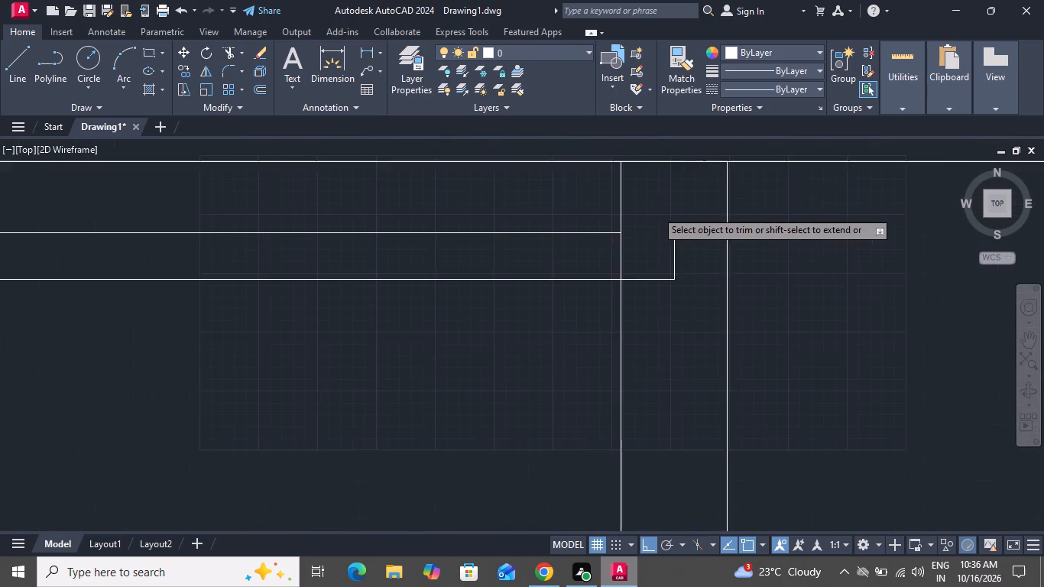
scroll(655, 207, down, 3)
click(652, 283)
click(617, 289)
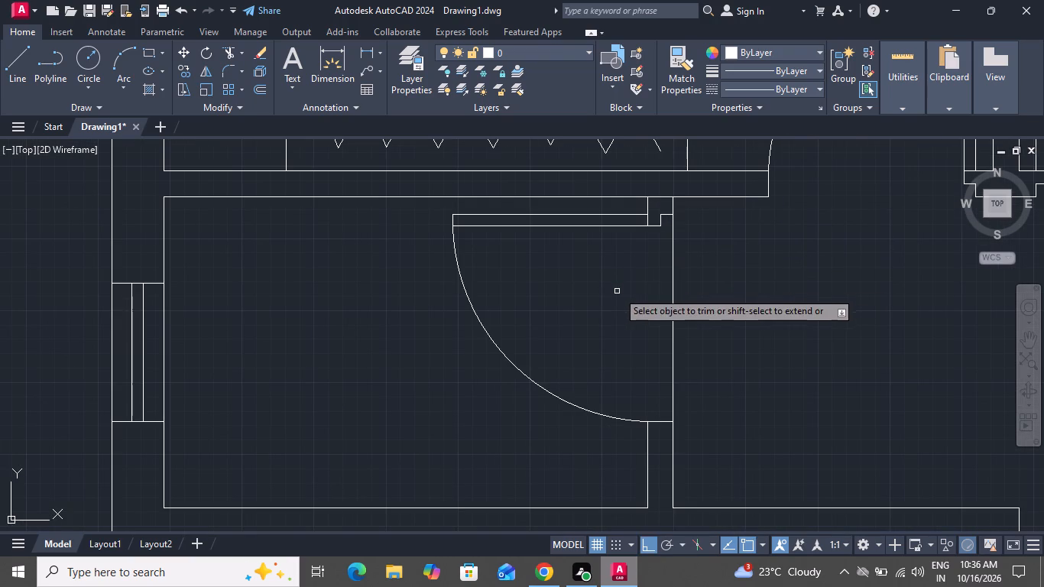
drag(652, 284, 660, 282)
click(674, 280)
right_click(678, 280)
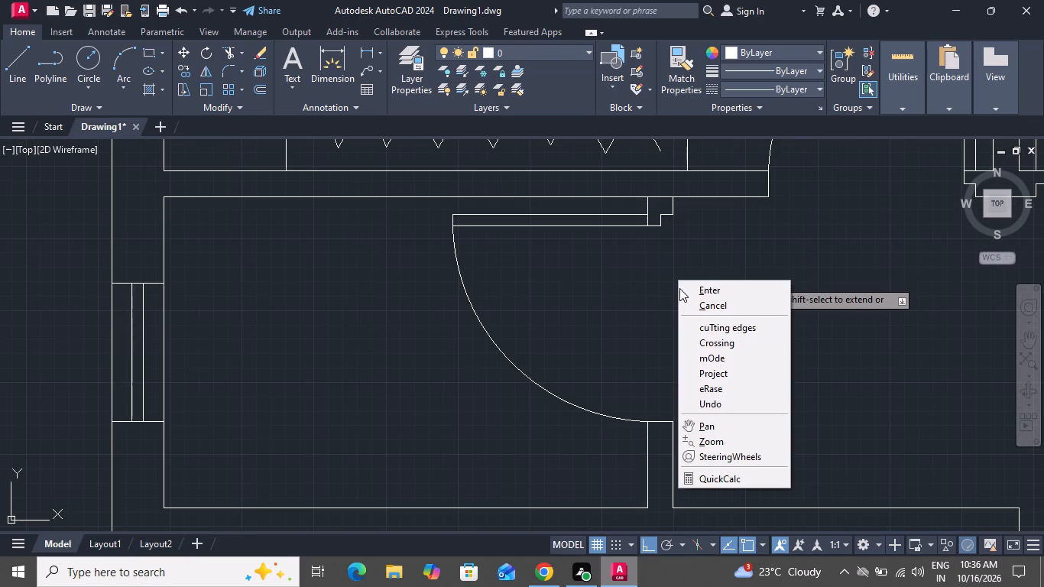
click(681, 297)
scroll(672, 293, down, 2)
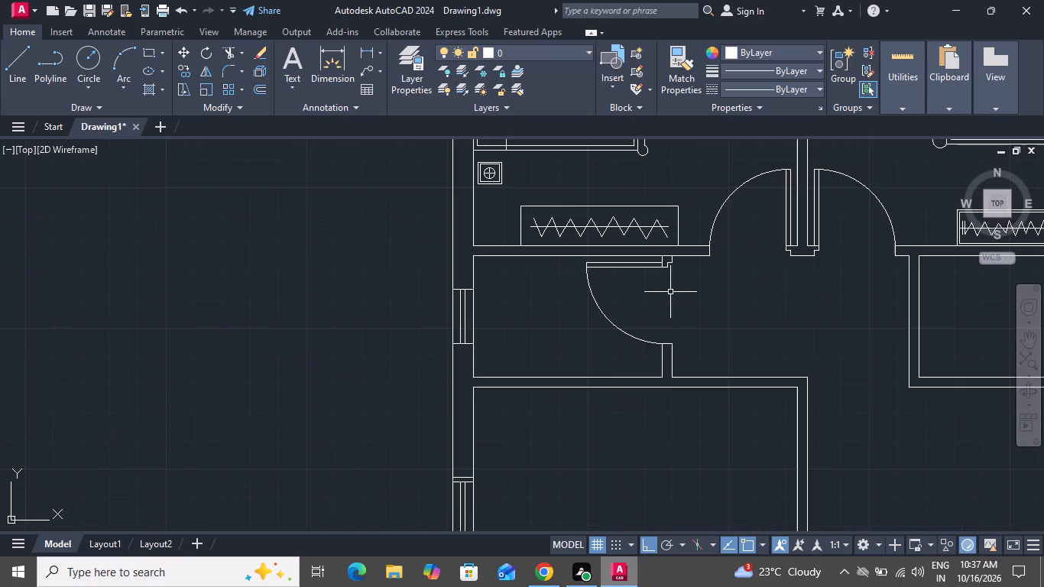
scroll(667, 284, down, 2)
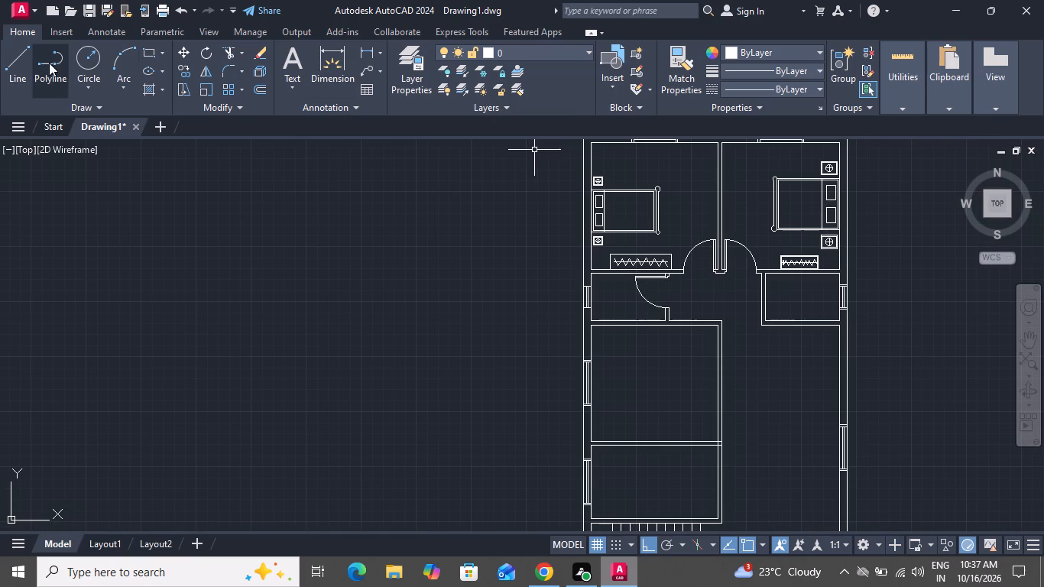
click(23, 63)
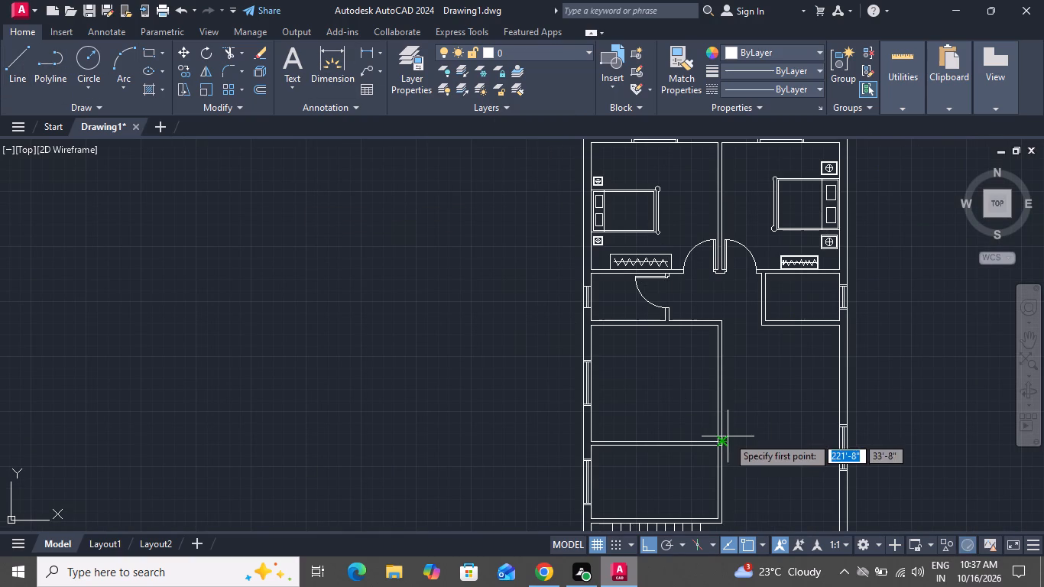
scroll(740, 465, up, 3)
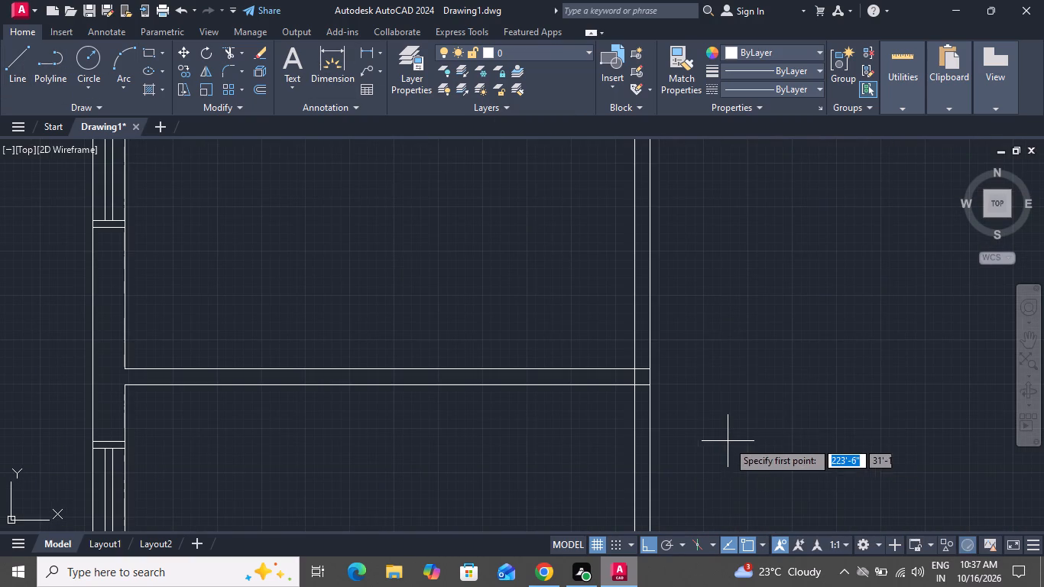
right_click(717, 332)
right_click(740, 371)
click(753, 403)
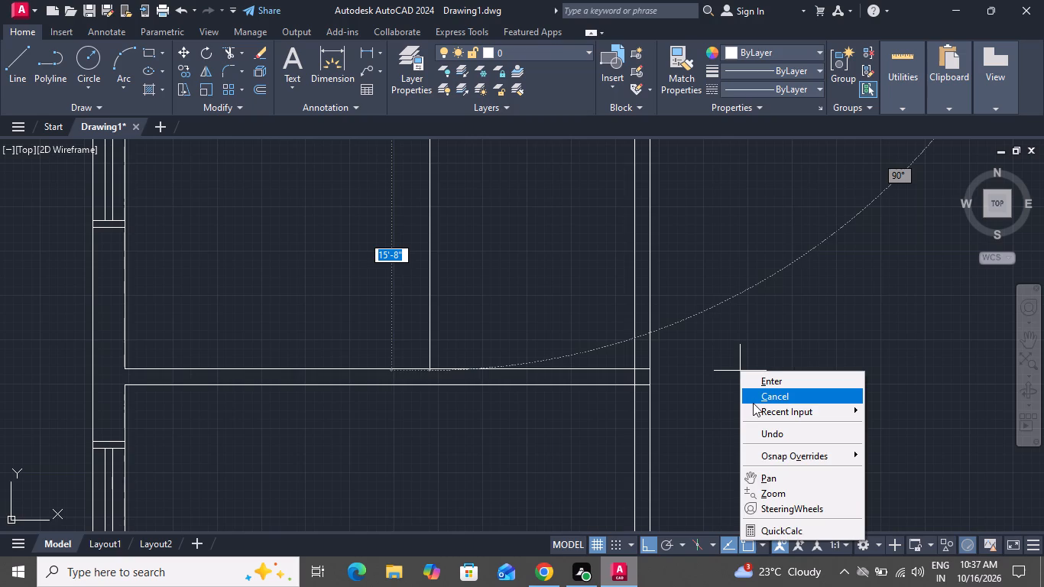
Offset the upper line of the horizontal partition between the two lower rooms 3" upward to mark a door jamb.
text(o 3)
key(shift+quotedbl)
key(Return)
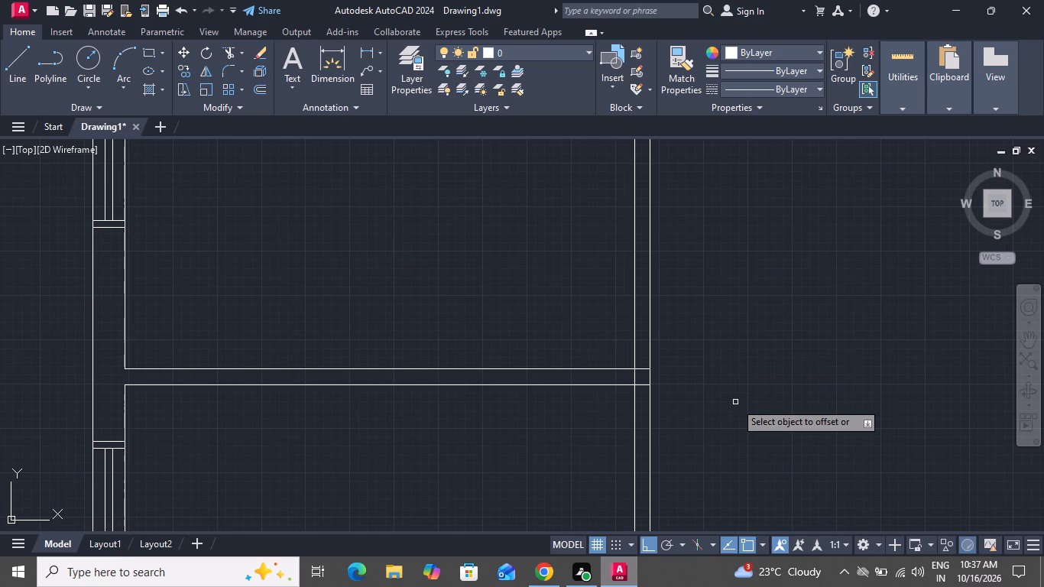
click(640, 371)
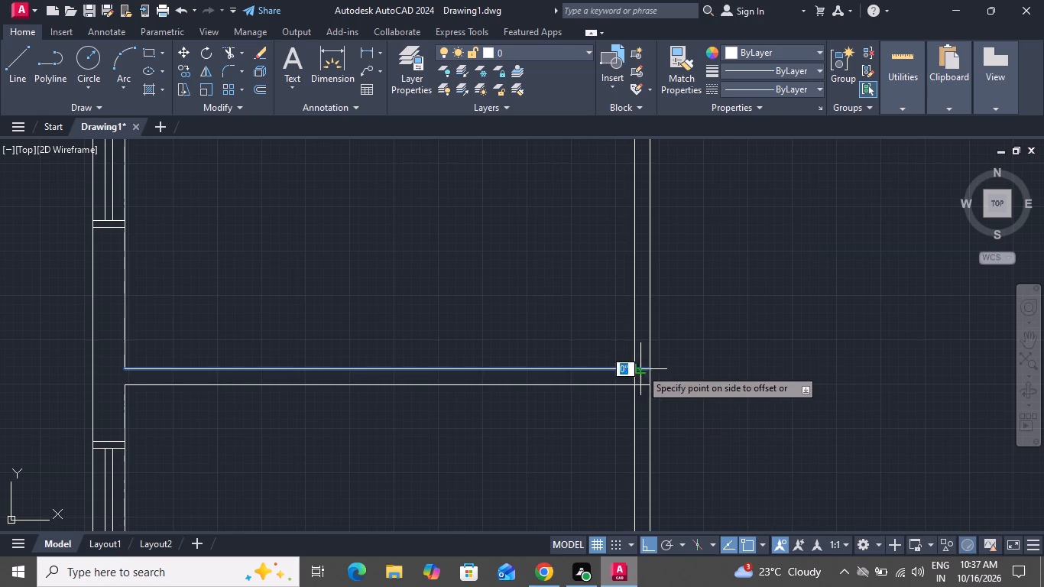
click(641, 349)
right_click(689, 350)
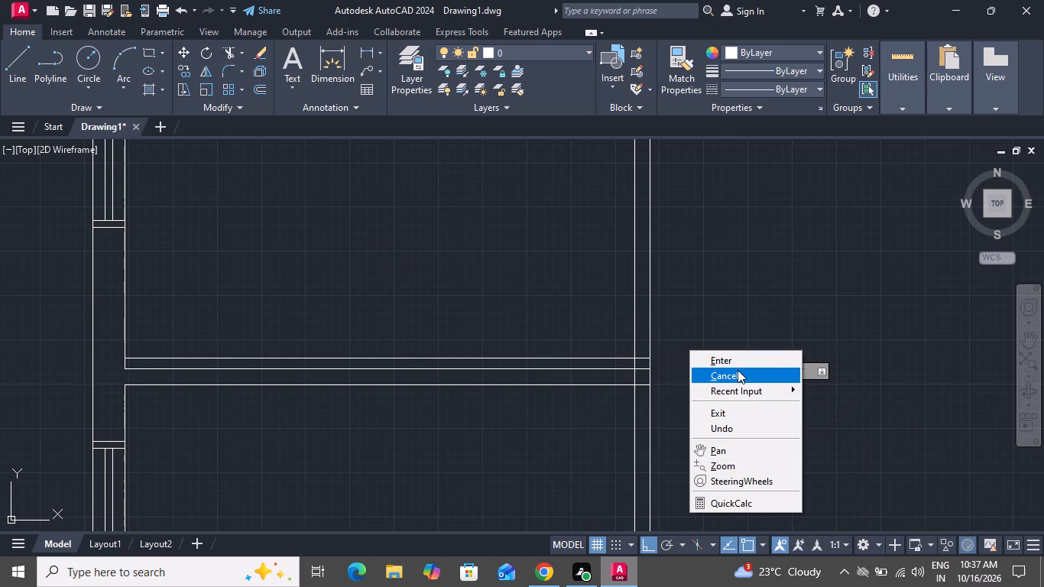
click(738, 370)
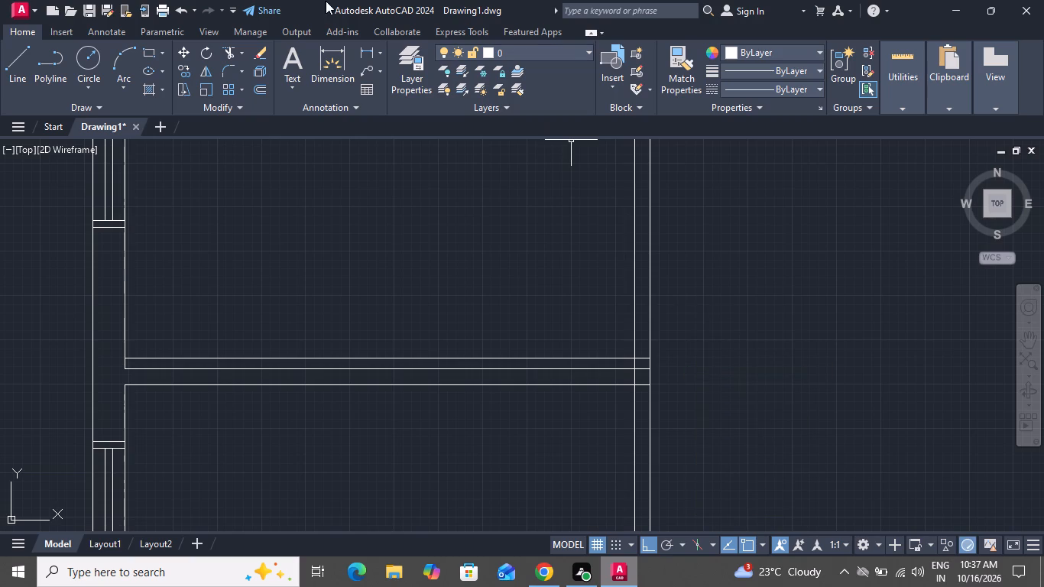
Trim the 3" offset line inside the room, keeping only the short piece across the vertical wall's thickness.
click(229, 56)
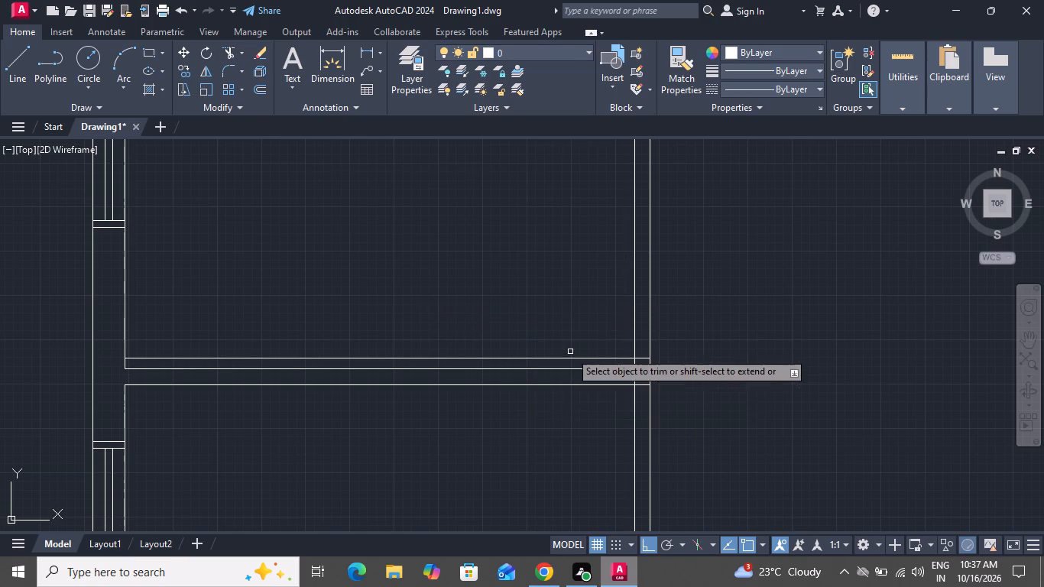
scroll(572, 352, up, 3)
click(569, 392)
click(578, 350)
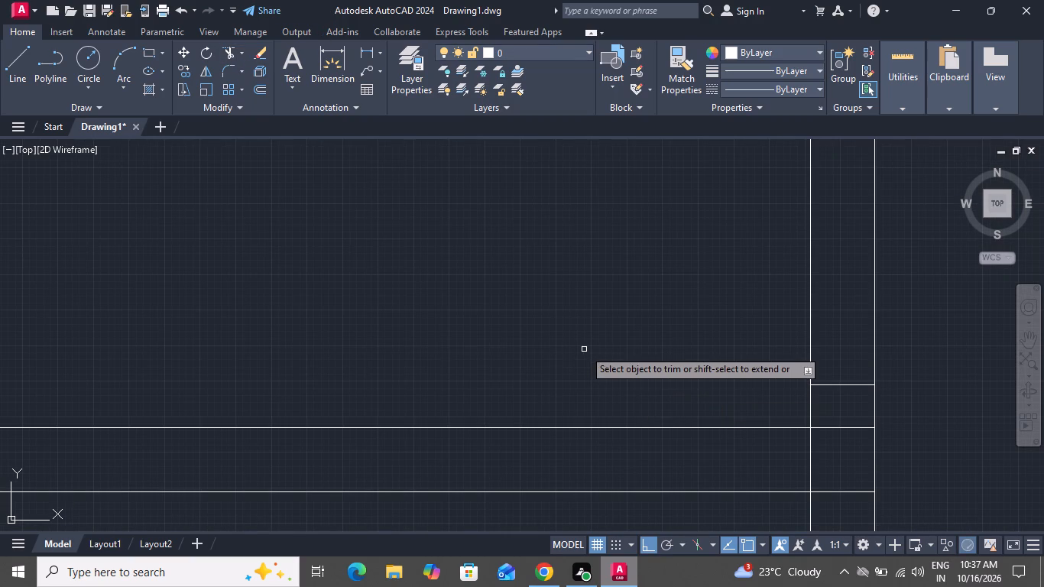
right_click(584, 349)
click(667, 154)
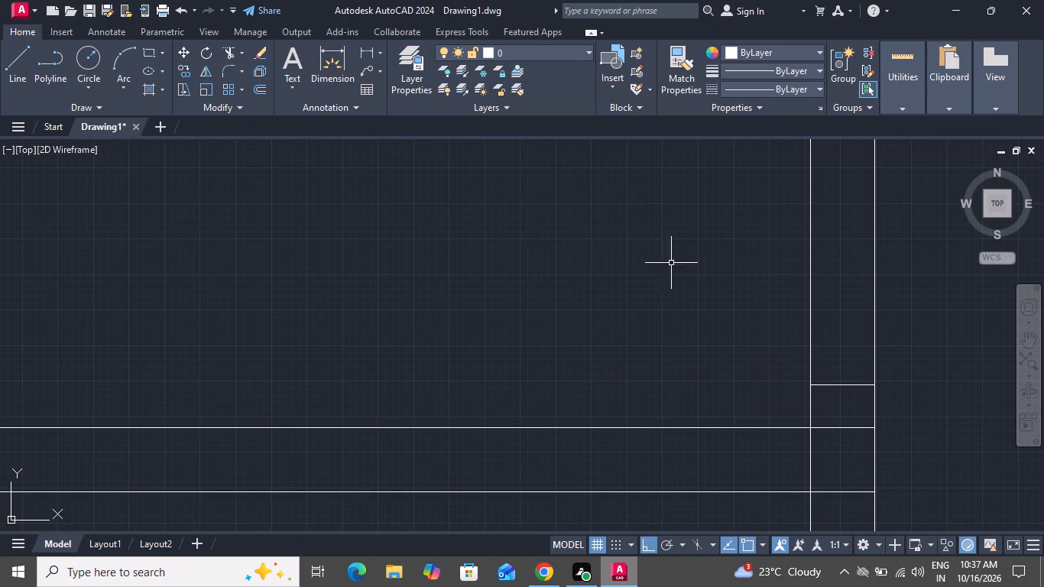
scroll(679, 283, down, 2)
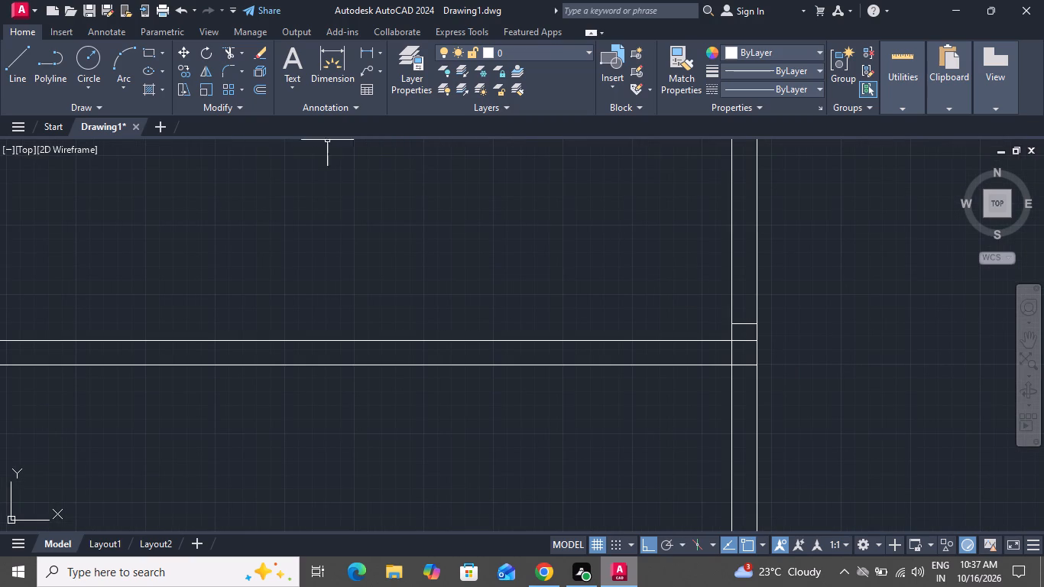
Offset the short jamb line across the vertical wall 3' upward to mark the doorway's opposite jamb.
text(o 3)
key(apostrophe)
key(Return)
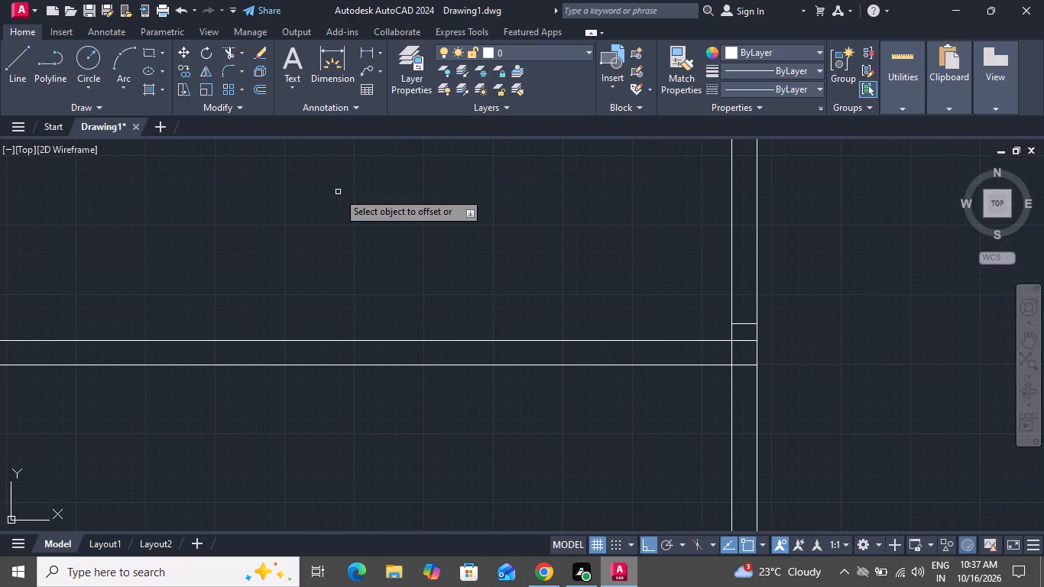
click(741, 326)
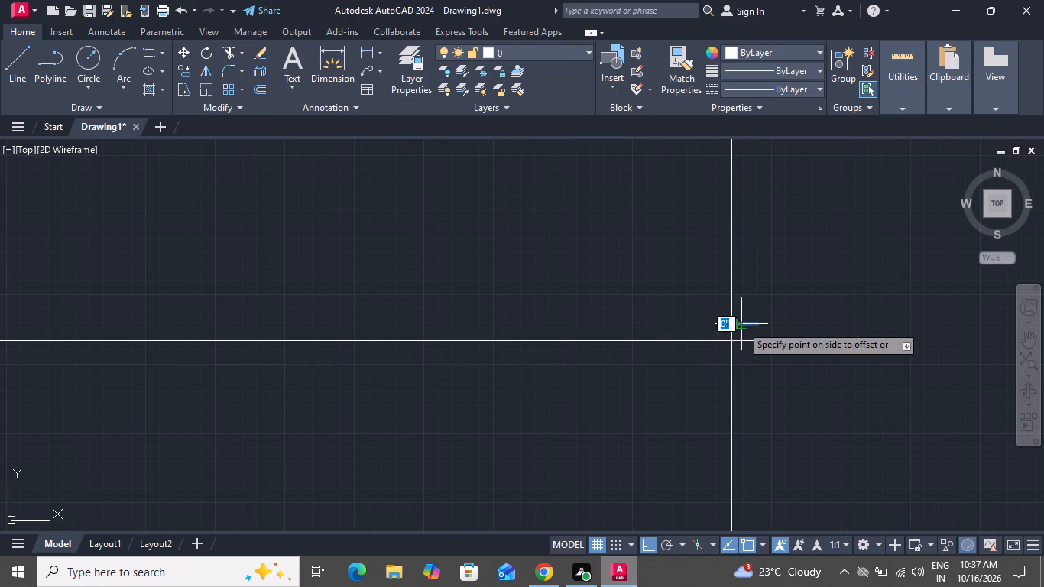
click(741, 276)
right_click(601, 315)
click(627, 347)
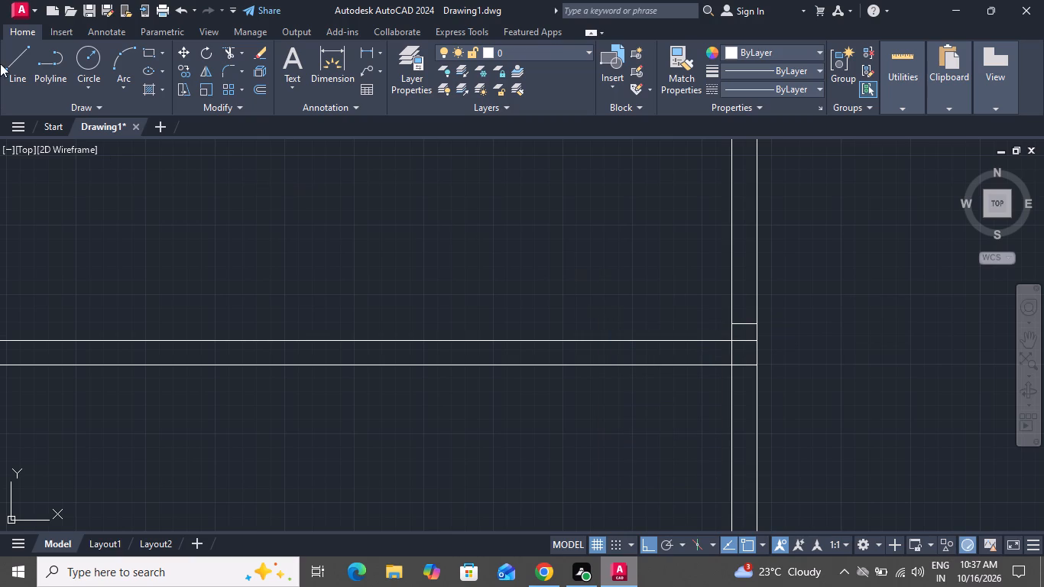
Draw a 3' horizontal door leaf line from the lower jamb's midpoint into the room.
click(17, 44)
click(746, 323)
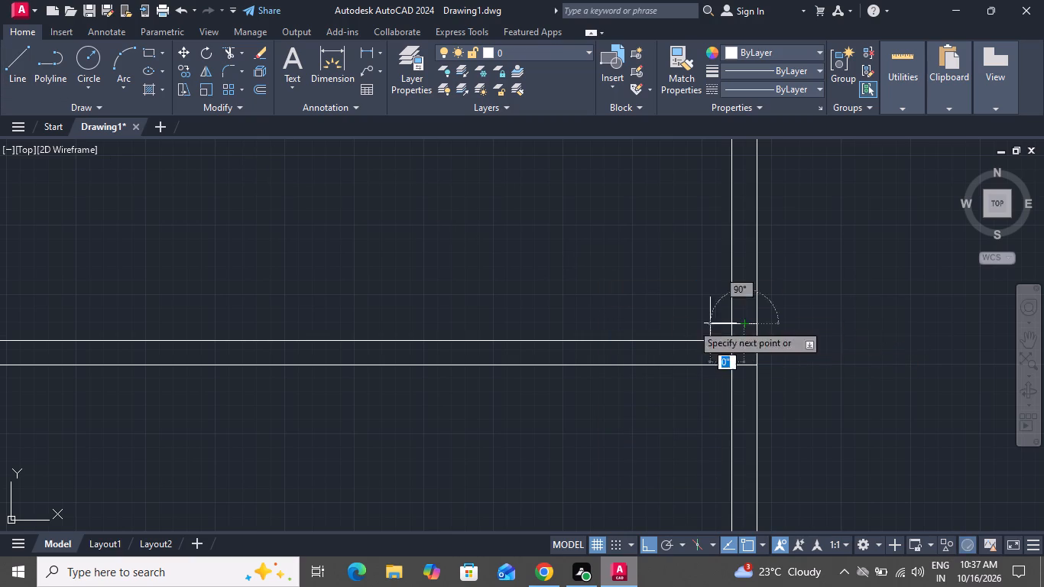
text(3')
key(Return)
right_click(365, 267)
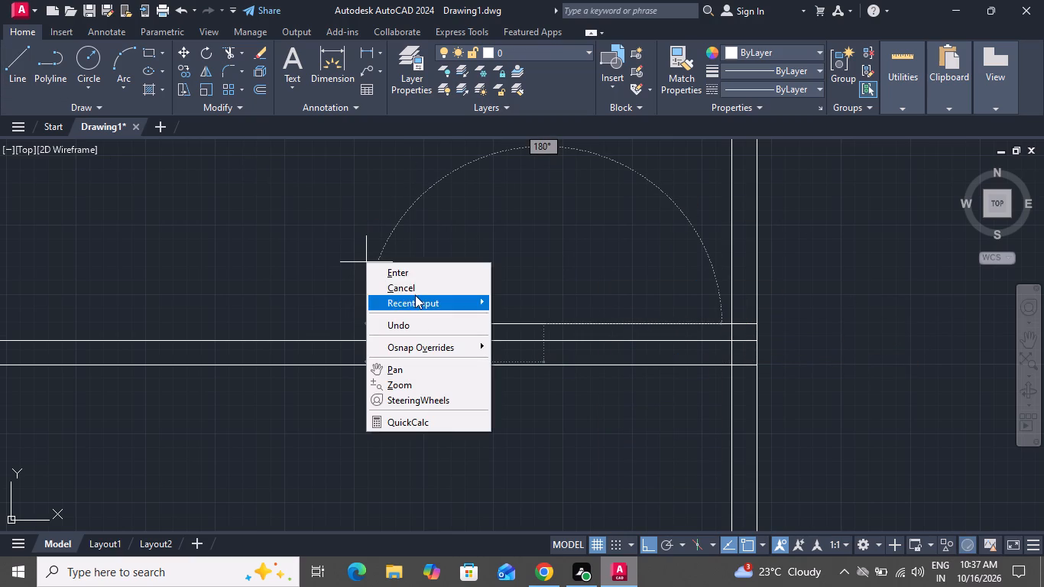
click(415, 287)
Offset the 3' leaf line 2" upward to give the door leaf its thickness.
text(o 2)
key(shift+quotedbl)
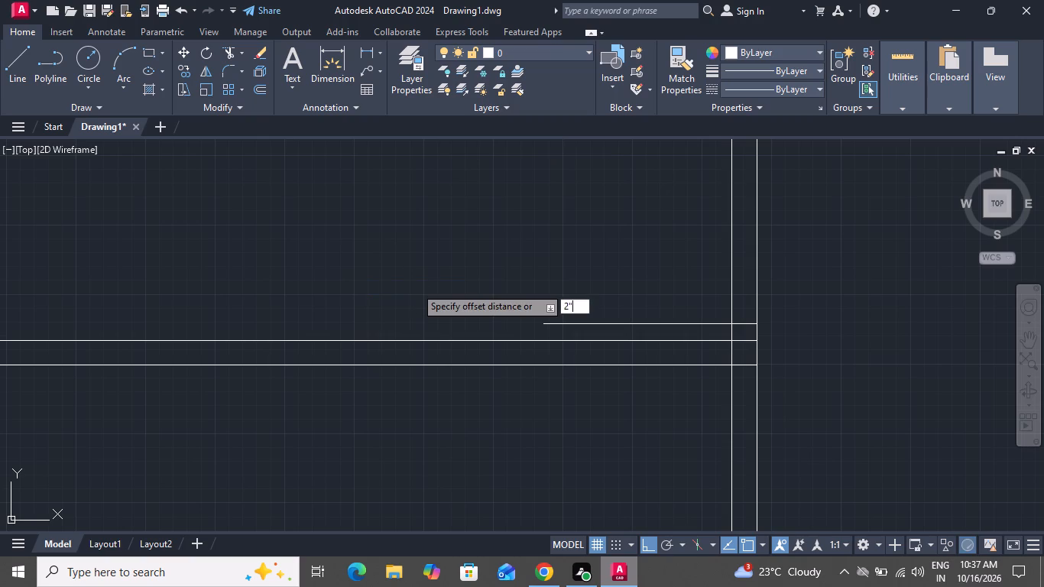
key(Return)
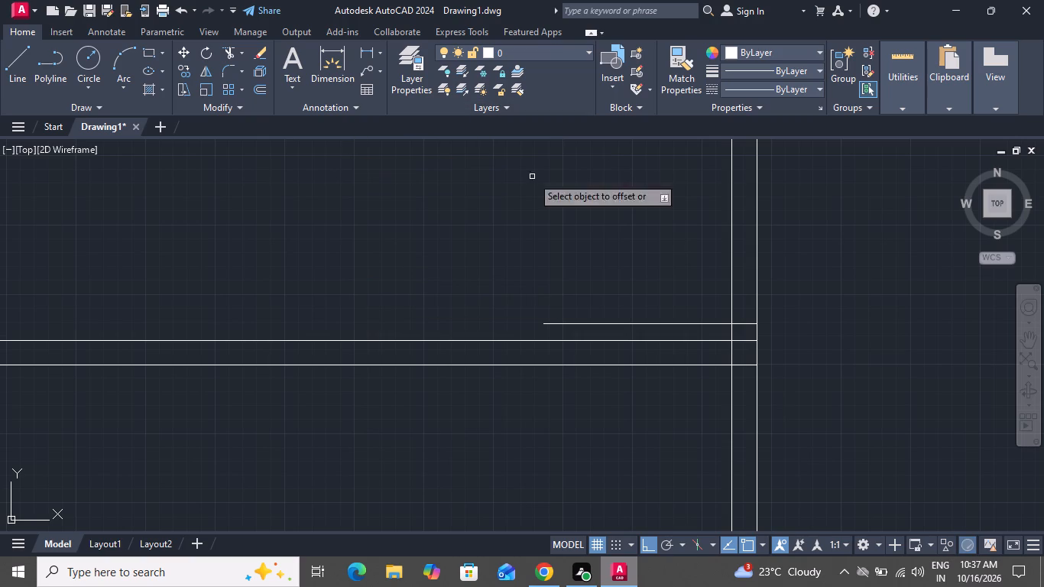
click(618, 326)
click(618, 285)
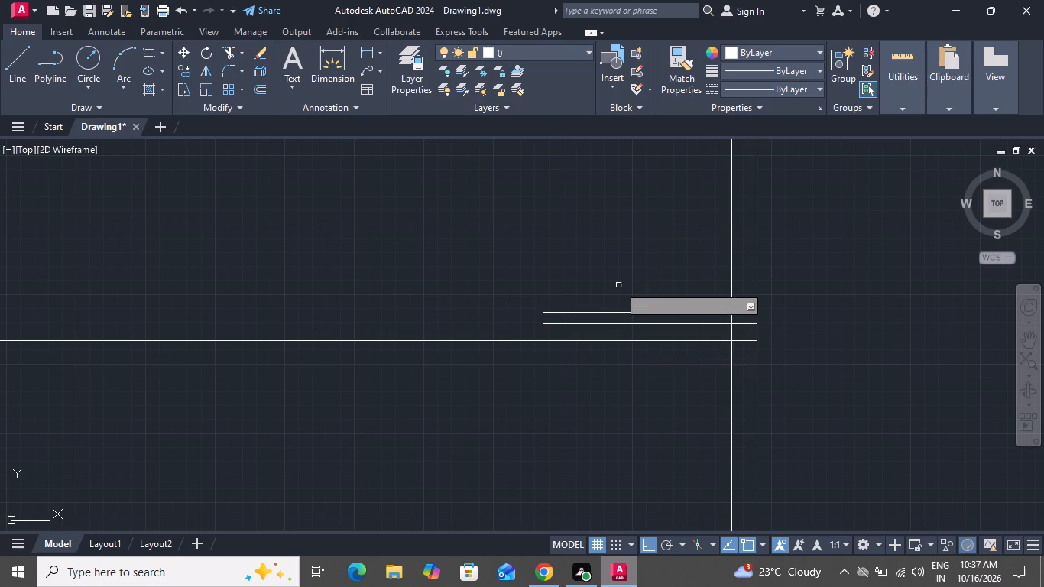
right_click(618, 285)
click(637, 297)
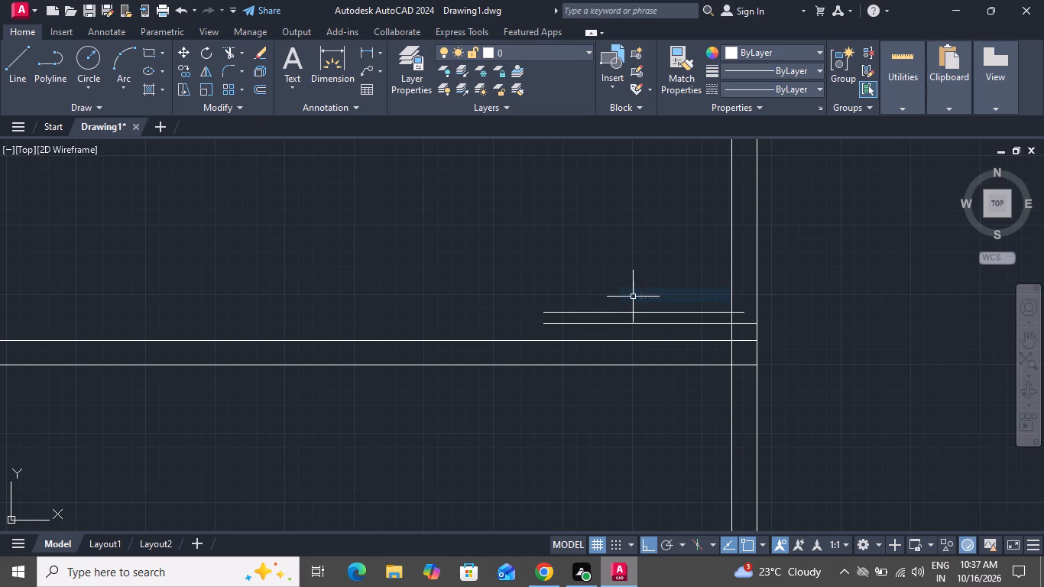
Draw the door's swing arc from the upper jamb's midpoint to the free end of the door leaf.
text(a)
key(space)
scroll(698, 251, down, 2)
scroll(724, 205, up, 3)
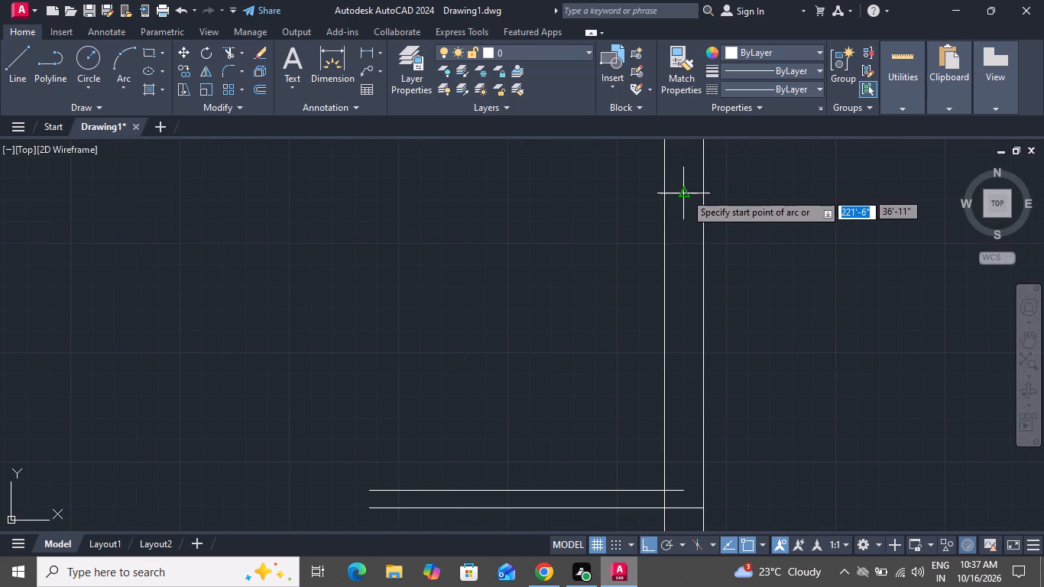
click(684, 193)
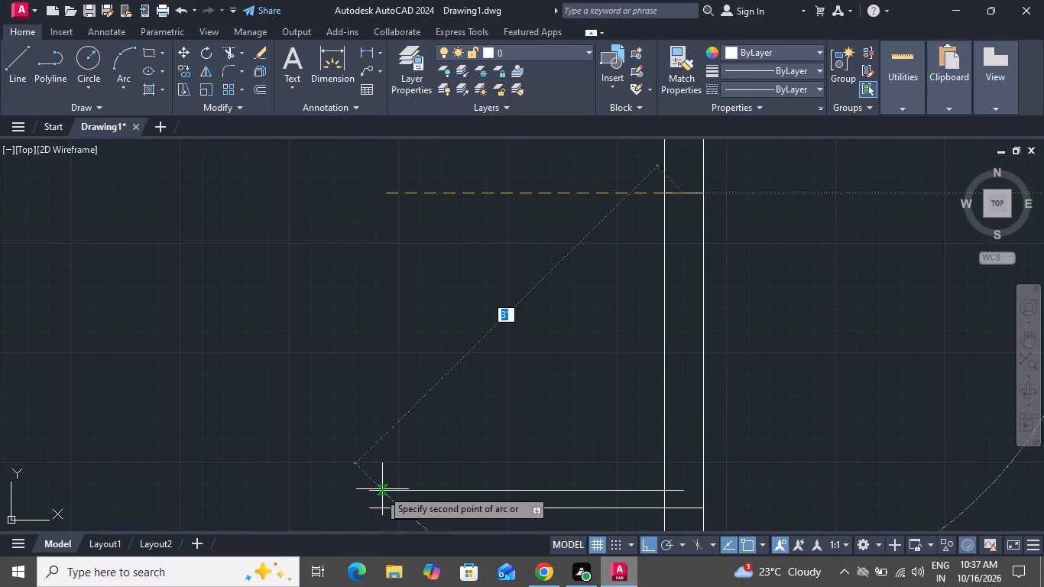
click(367, 488)
click(365, 508)
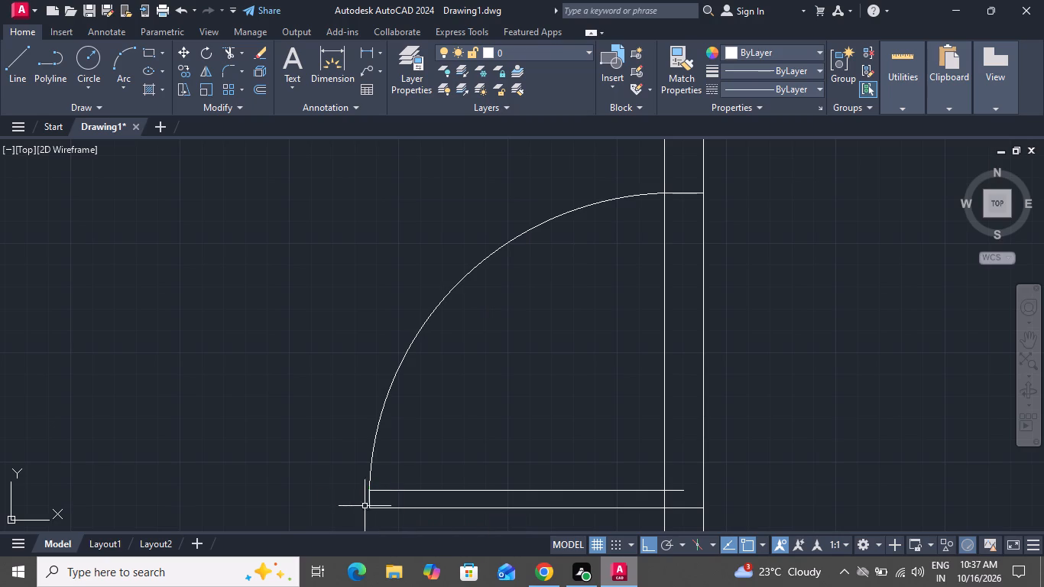
Draw a short vertical line closing the two leaf lines at the hinge inside the wall.
scroll(366, 326, down, 2)
click(28, 62)
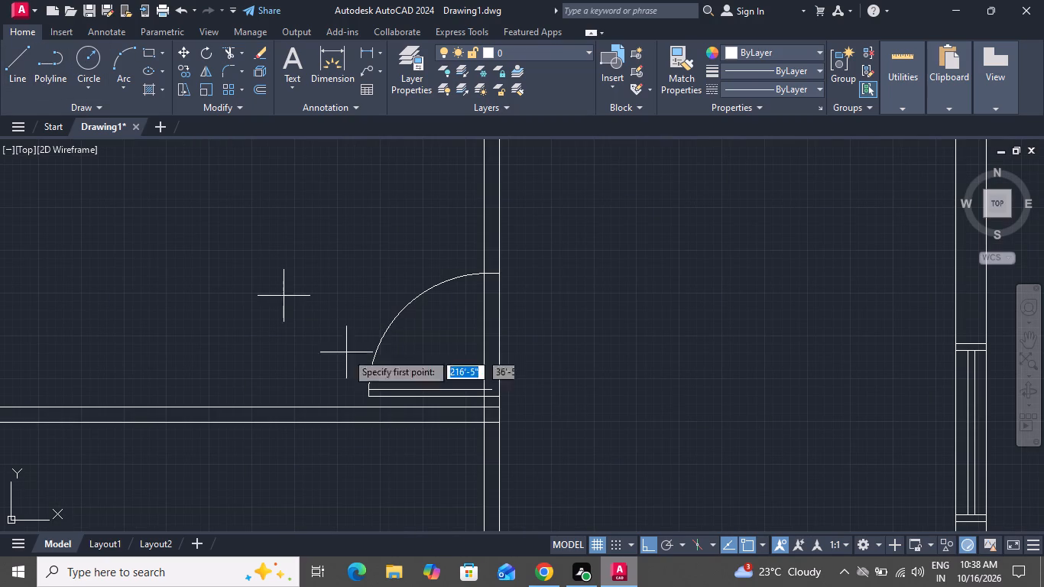
scroll(519, 413, up, 3)
click(397, 322)
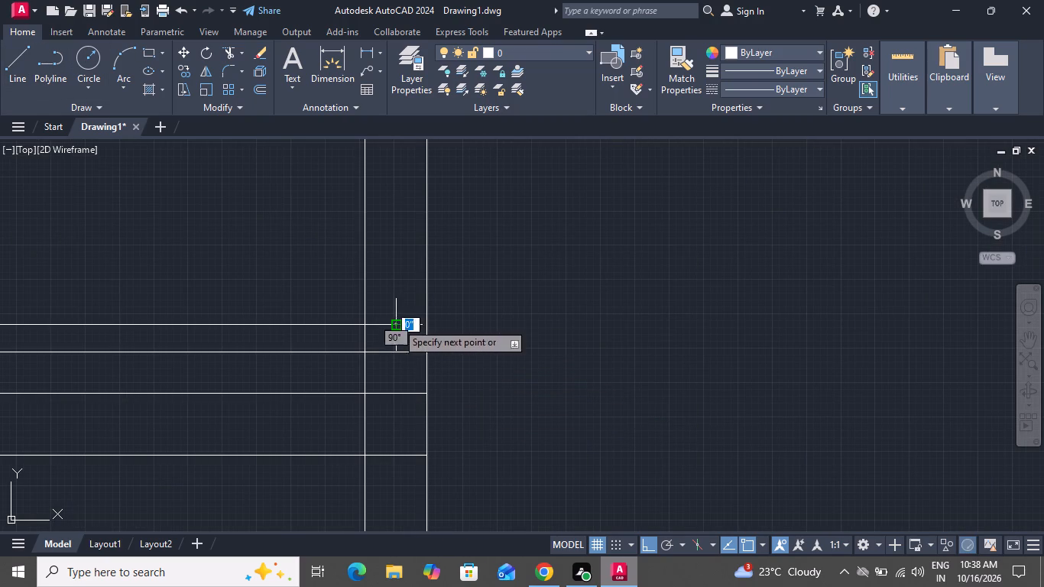
click(393, 355)
right_click(393, 355)
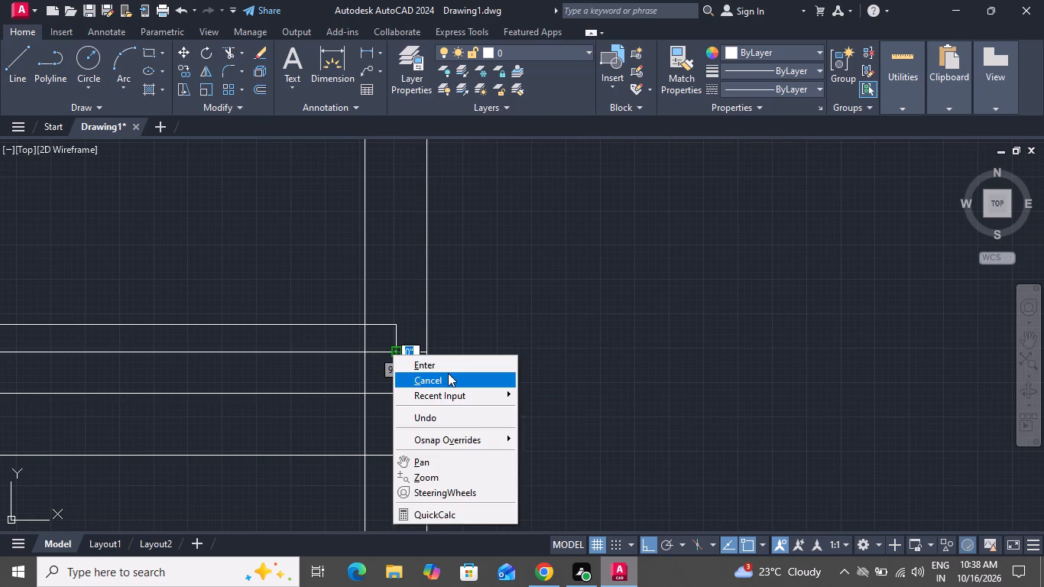
click(448, 373)
Trim the partition lines and the wall's inner line where the horizontal partition meets the vertical wall.
click(226, 45)
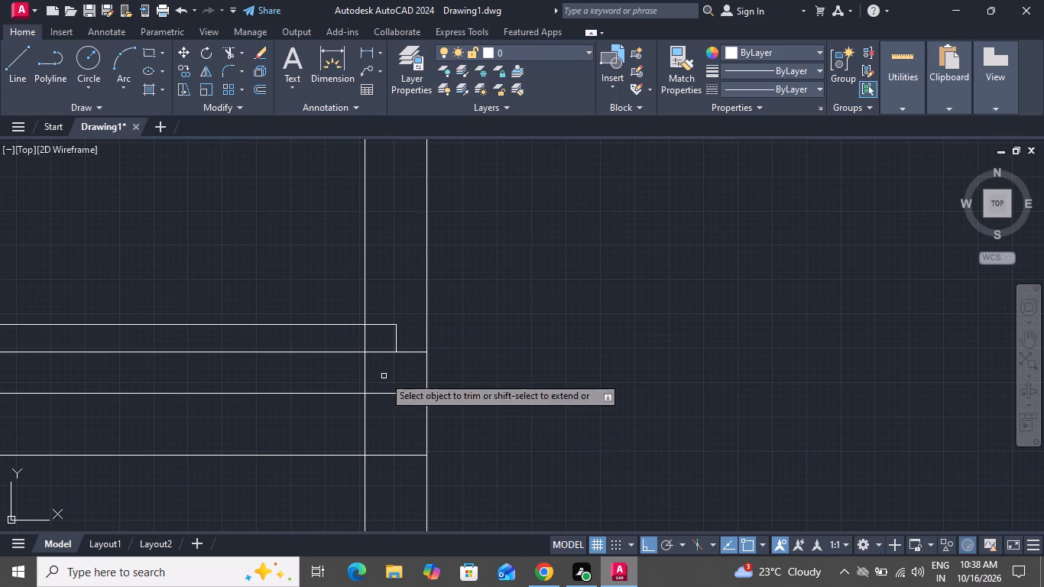
drag(387, 376, 392, 384)
click(391, 482)
click(385, 425)
click(273, 410)
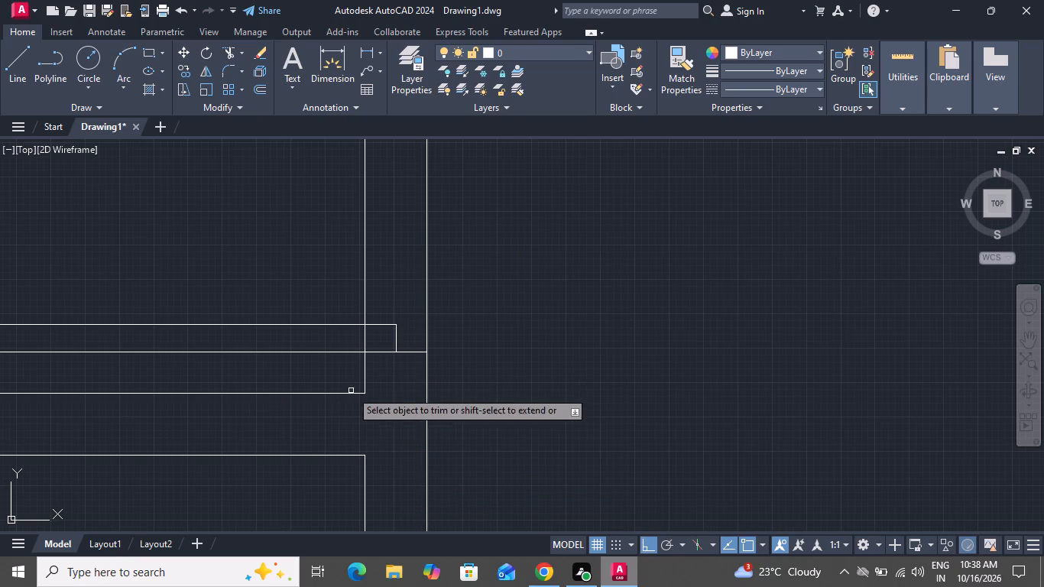
Trim the lower leaf line between the wall's inner face and the leaf's closing line at the hinge.
click(379, 371)
click(380, 342)
Trim both vertical wall lines between the two jambs to open the doorway.
scroll(404, 413, down, 3)
click(449, 329)
click(351, 341)
right_click(450, 320)
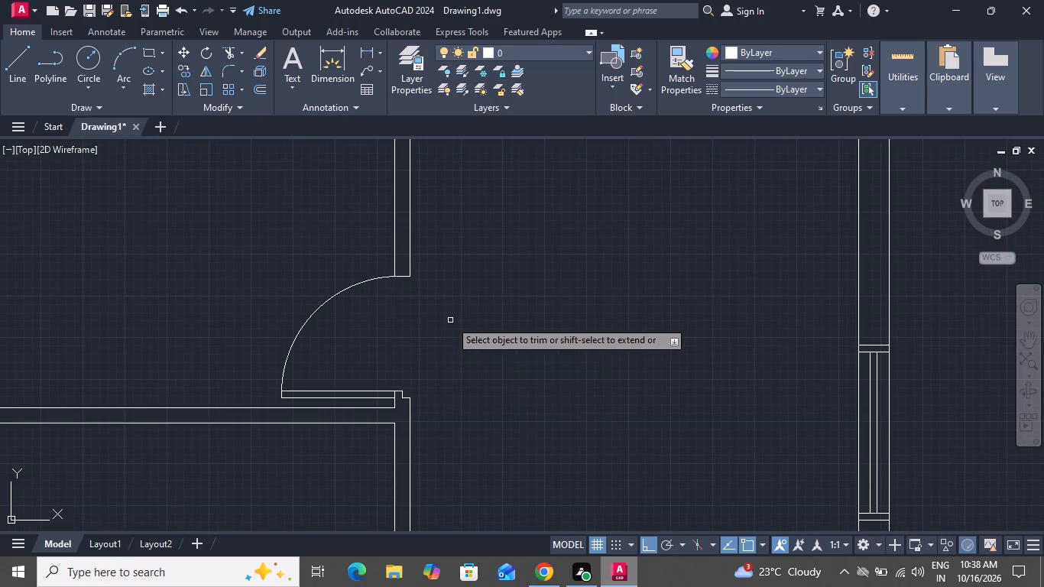
click(472, 339)
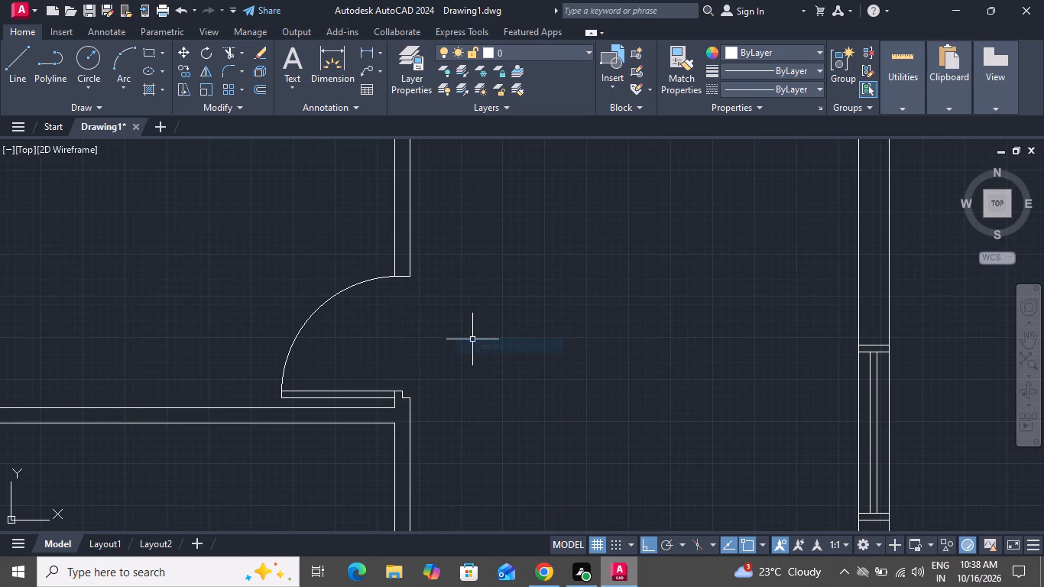
Draw a line across the vertical wall's thickness at the lower corner of the room above the stairs.
scroll(473, 336, down, 4)
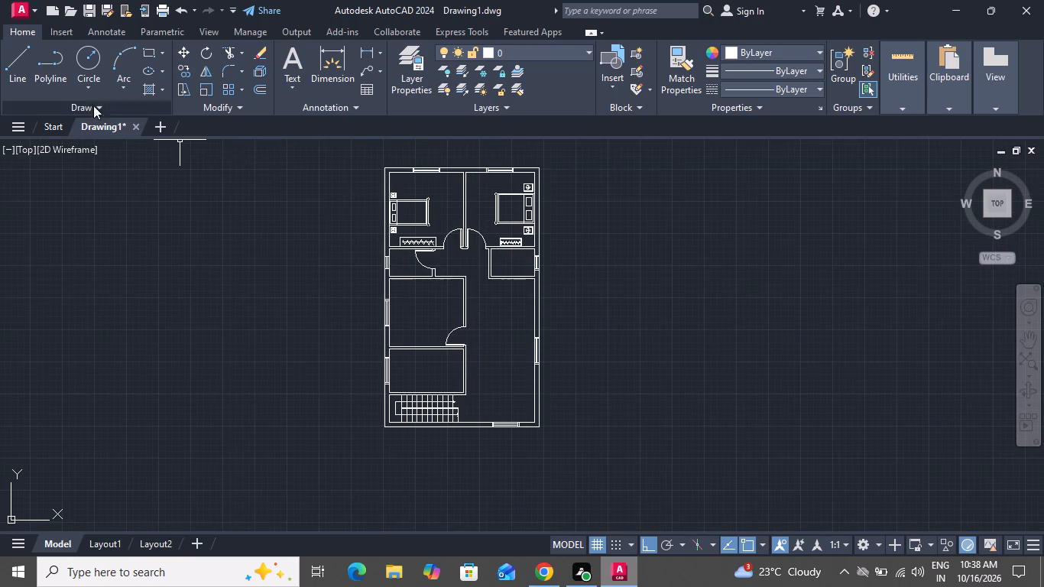
click(8, 66)
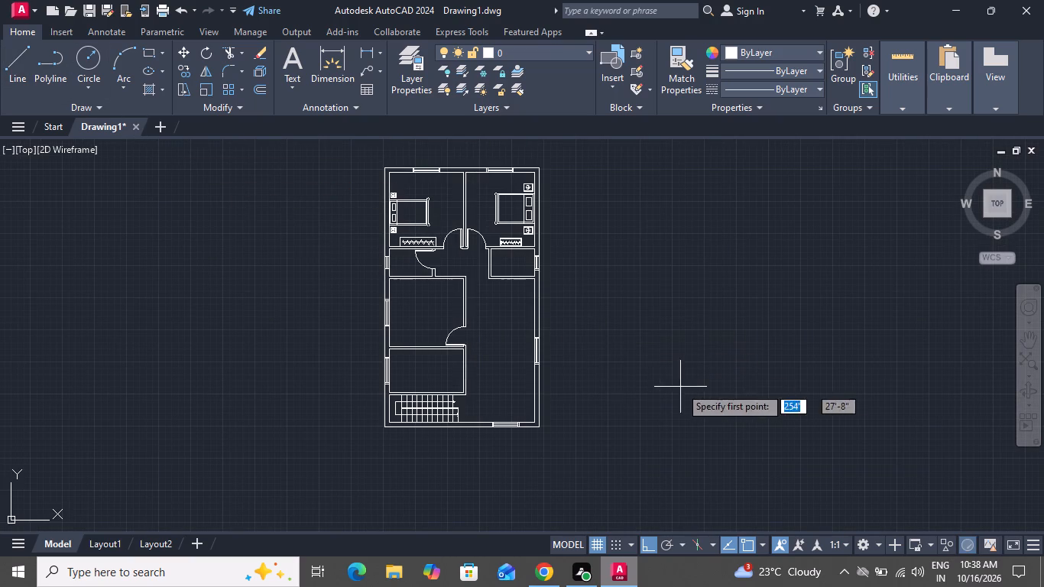
scroll(505, 378, up, 3)
scroll(339, 447, up, 3)
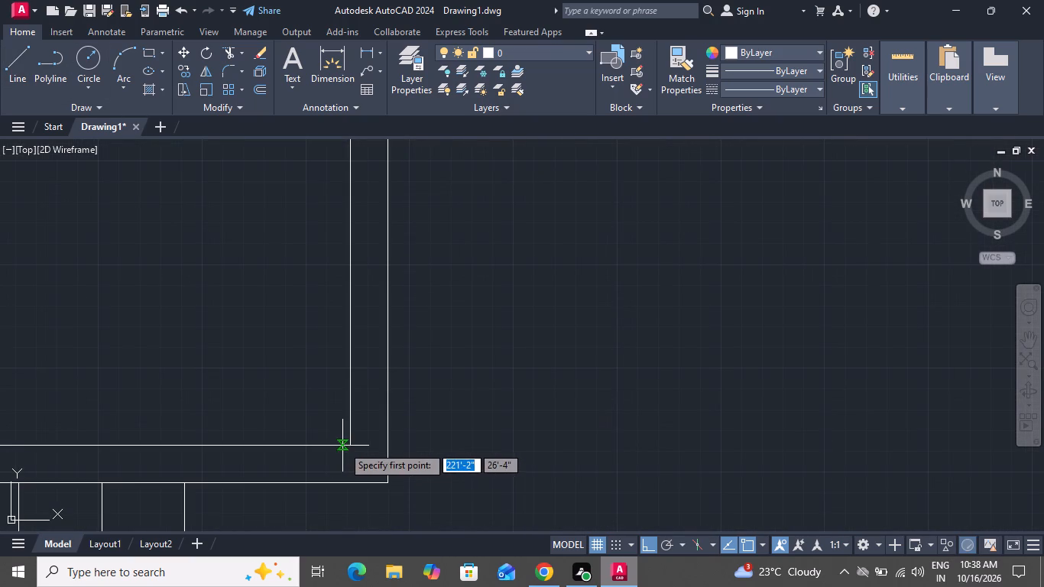
click(350, 446)
click(387, 444)
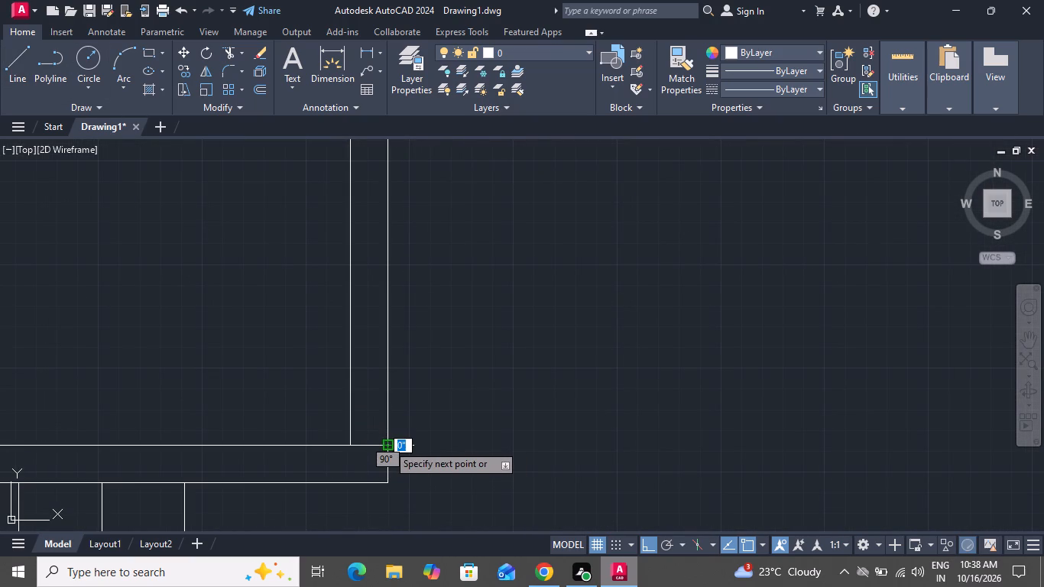
right_click(387, 444)
drag(475, 300, 494, 301)
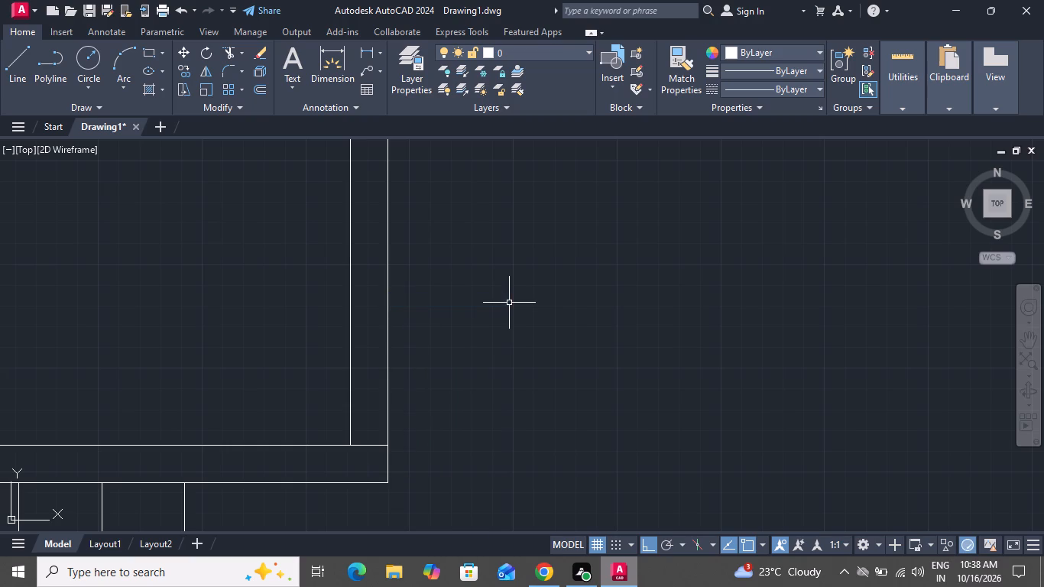
Offset the new line across the wall 3" upward to mark the lower door jamb.
text(o 3)
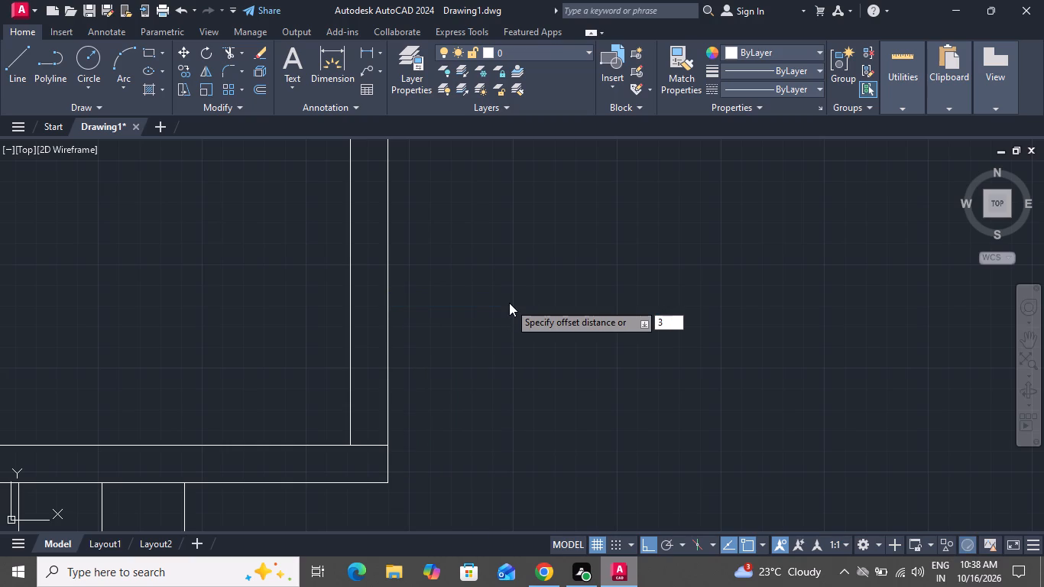
key(shift+quotedbl)
key(Return)
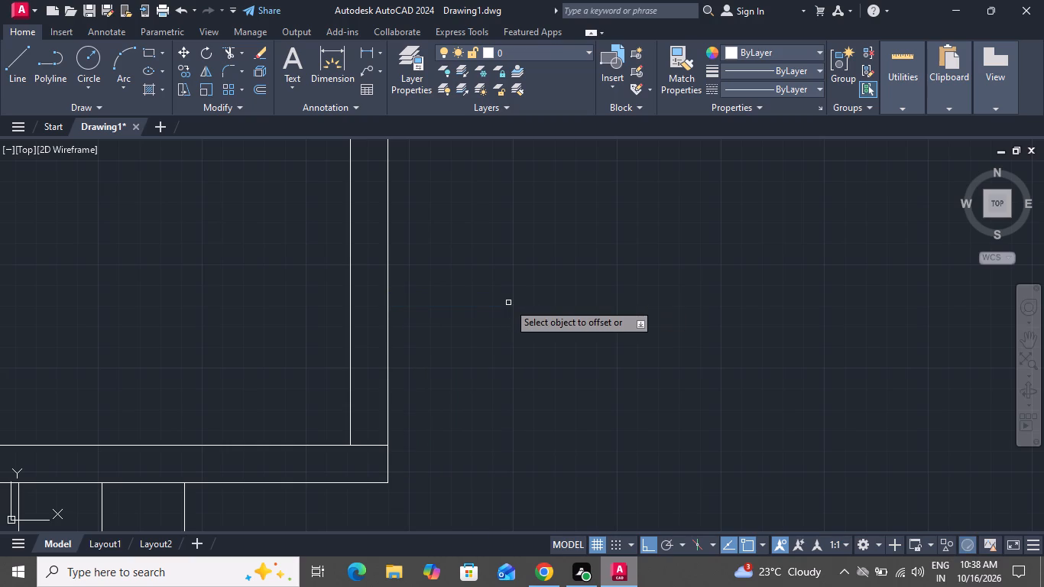
click(365, 446)
click(368, 407)
right_click(440, 375)
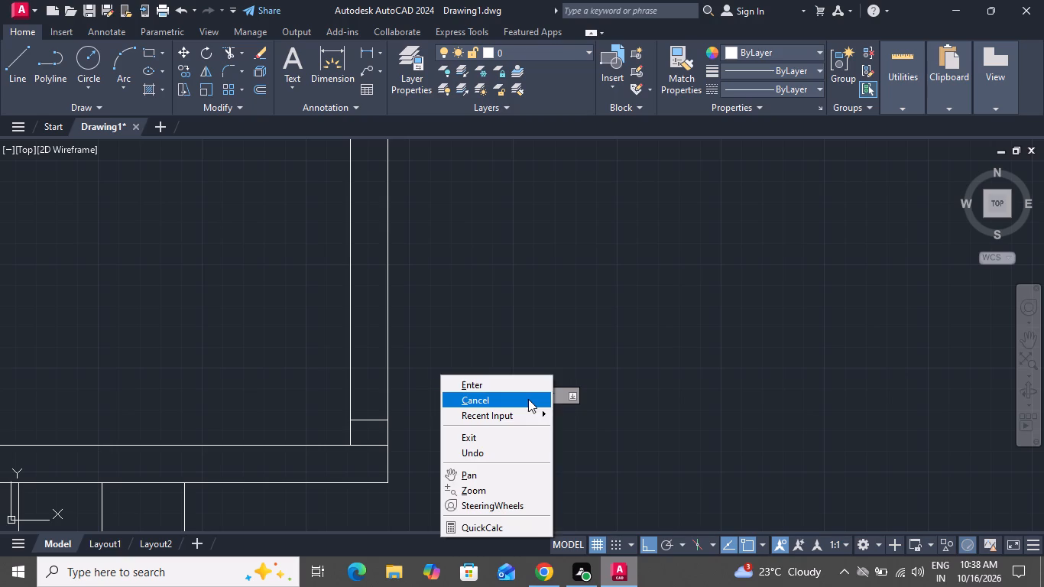
click(528, 399)
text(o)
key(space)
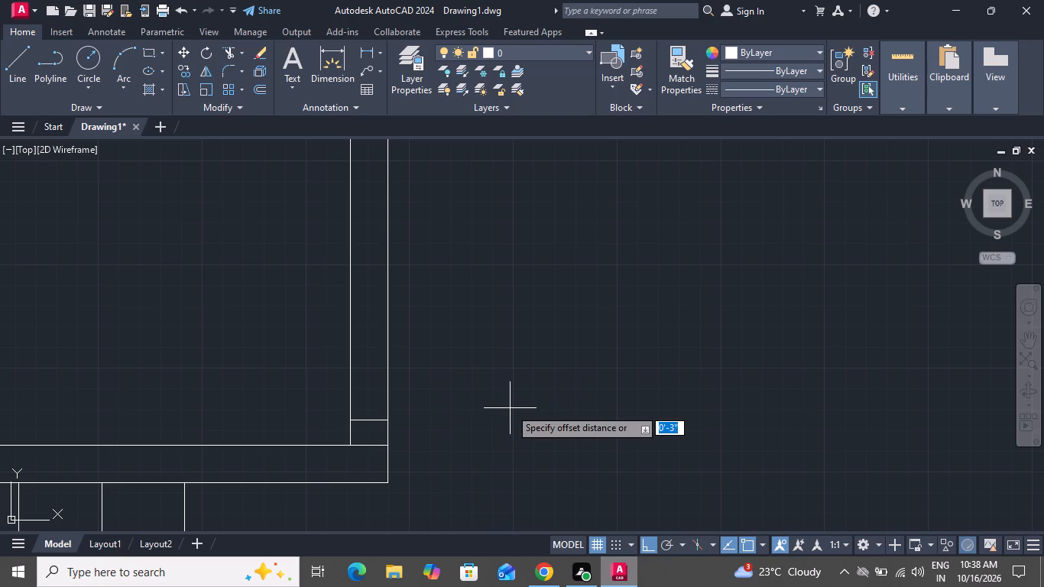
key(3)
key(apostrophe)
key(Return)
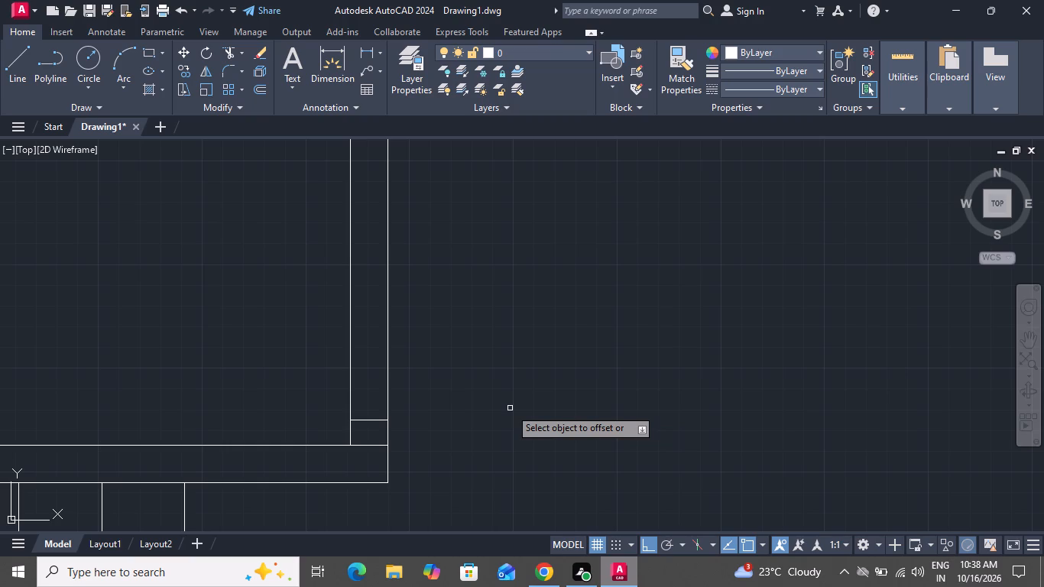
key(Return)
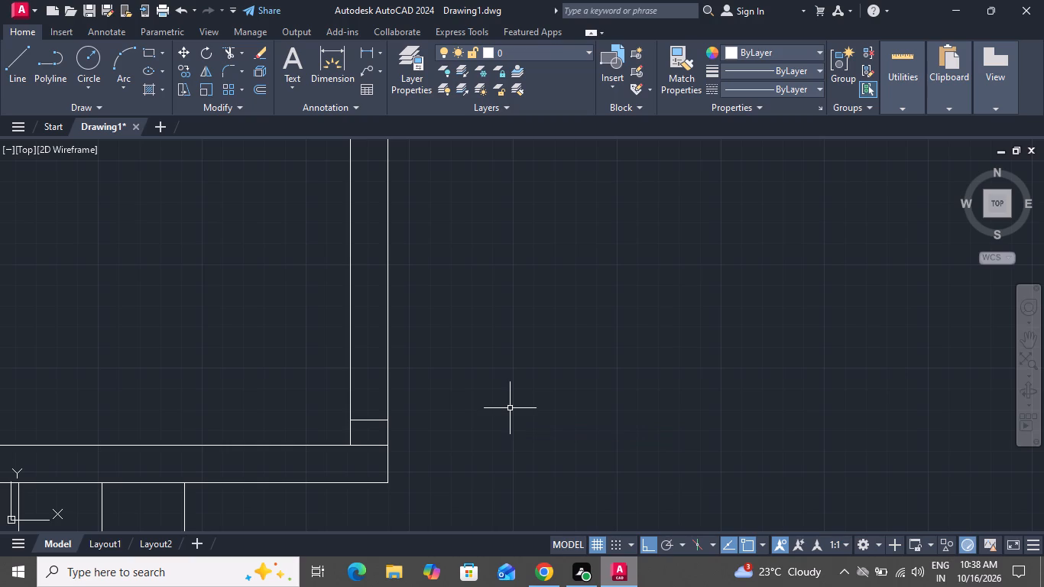
Offset the lower jamb line 3' upward to mark the upper jamb of the doorway above the stairs.
text(o)
key(space)
text(3')
key(Return)
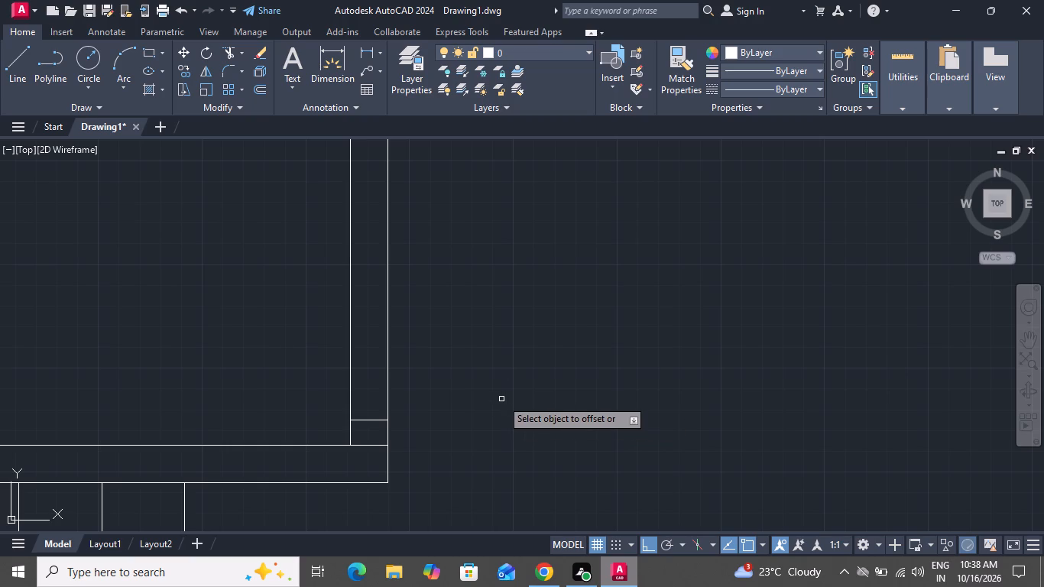
click(376, 420)
click(362, 323)
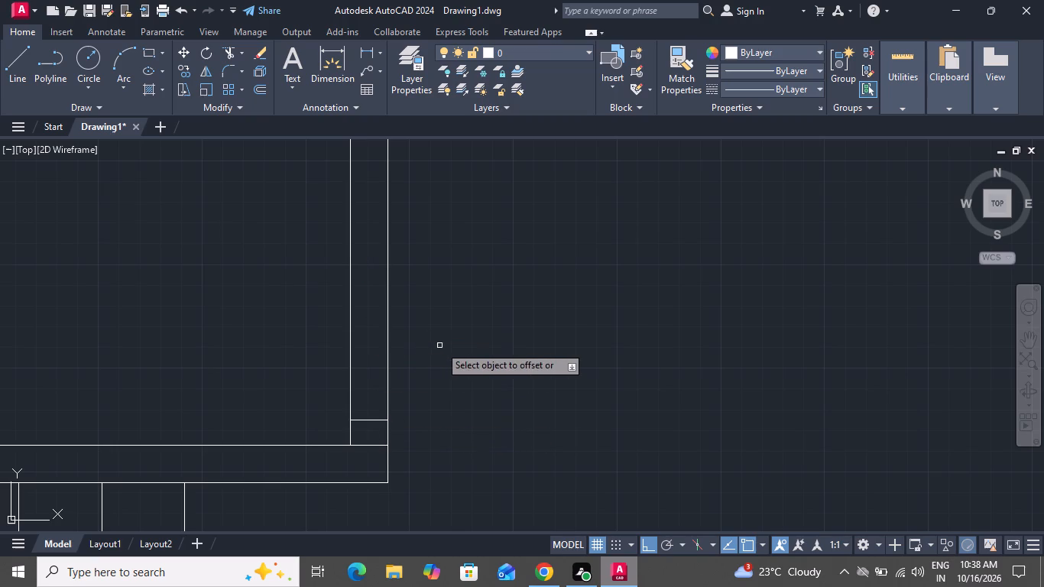
right_click(439, 345)
click(530, 371)
Draw a 3' horizontal door-leaf line from the midpoint of the lower jamb line into the room above the stairs.
scroll(534, 393, down, 2)
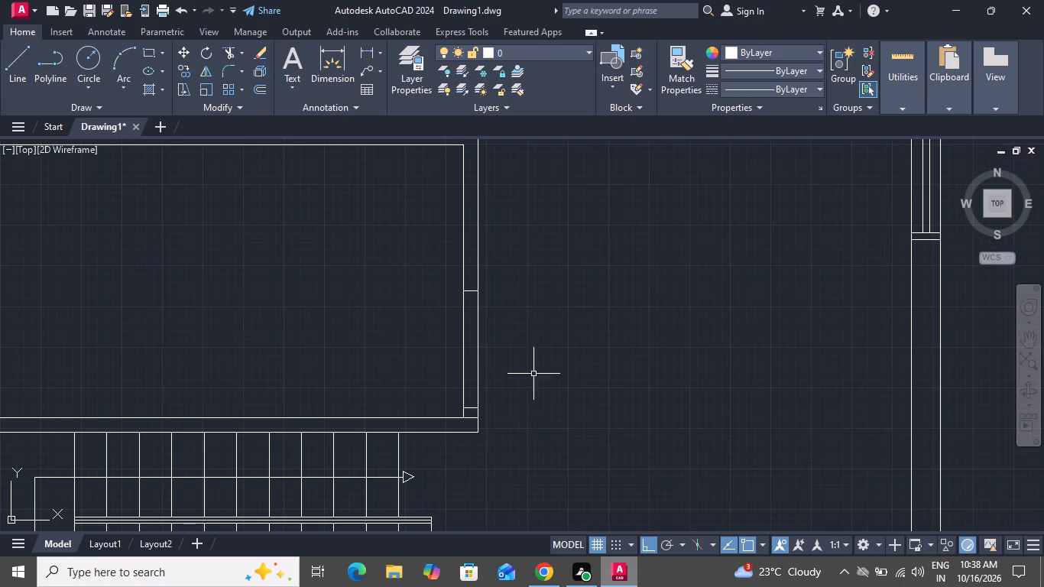
click(29, 65)
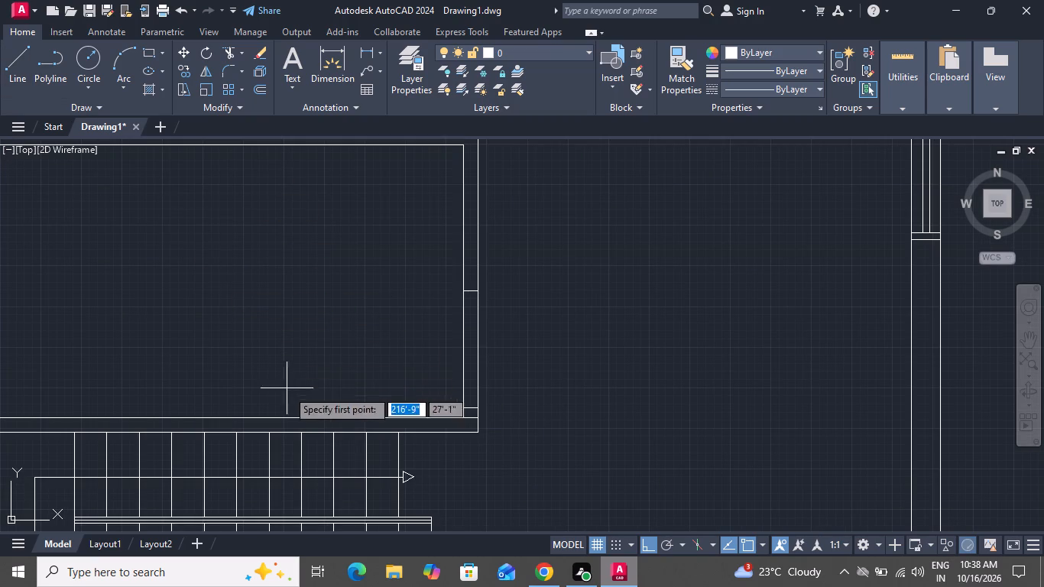
scroll(473, 417, up, 4)
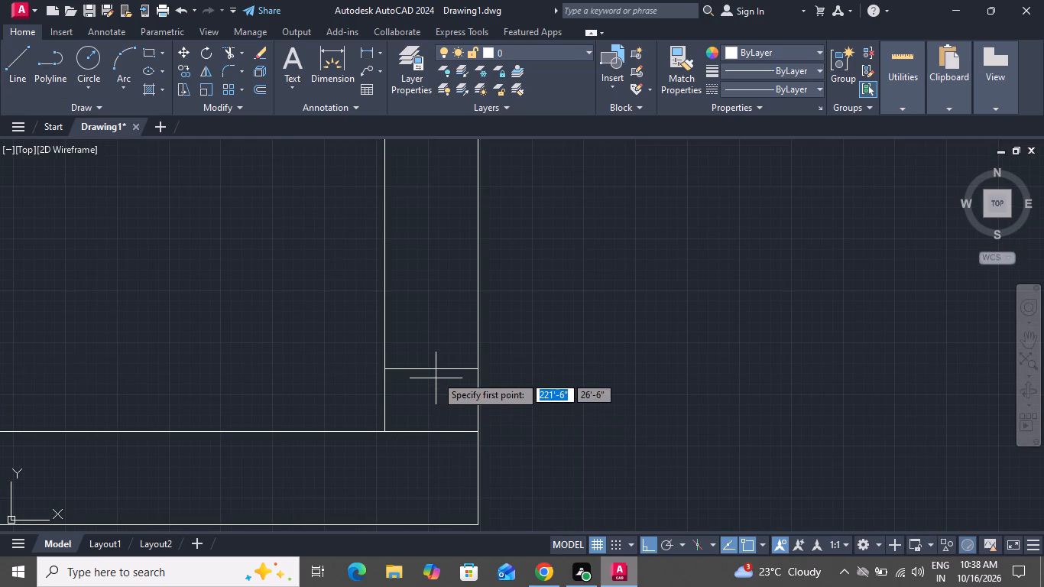
click(436, 371)
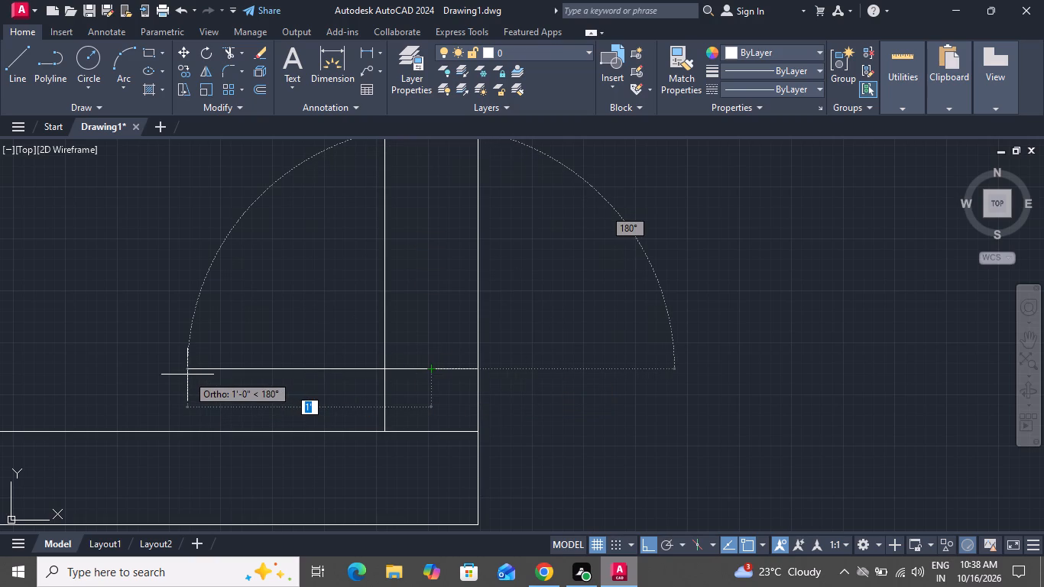
text(3')
key(Return)
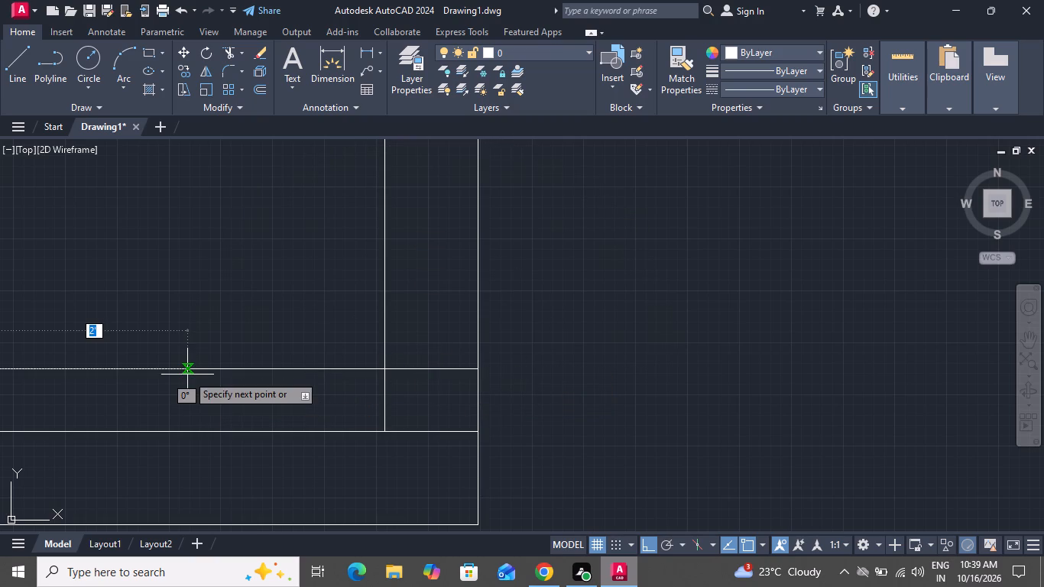
right_click(138, 383)
click(218, 410)
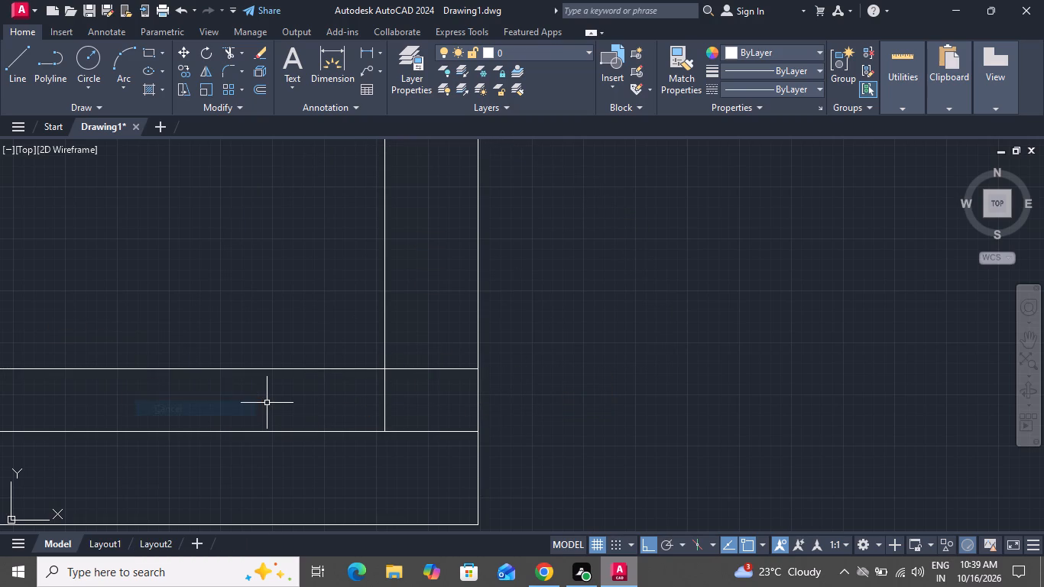
Offset the door-leaf line 2" upward to give the leaf its thickness.
text(o 2)
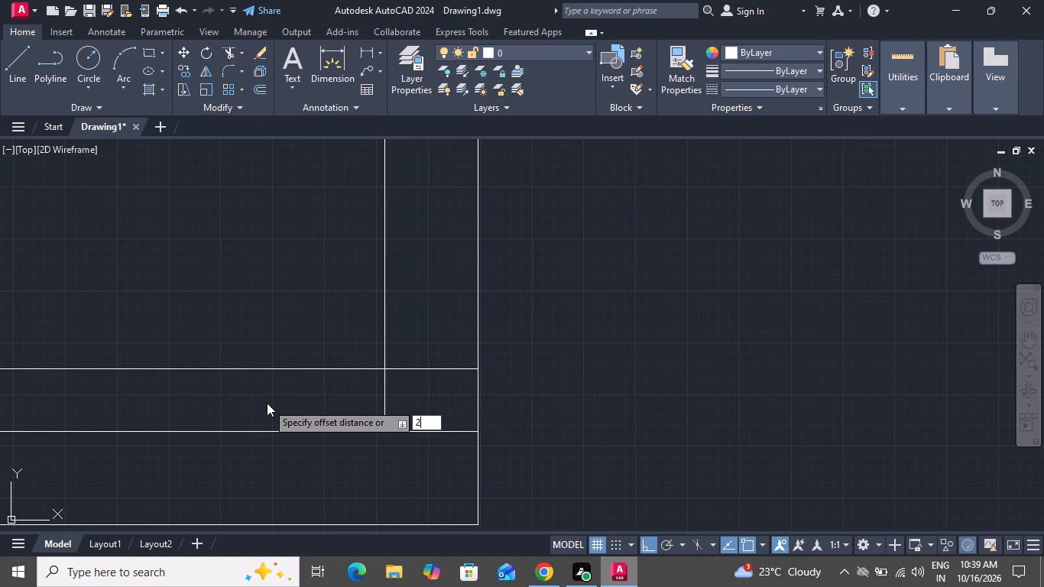
key(shift+quotedbl)
key(Return)
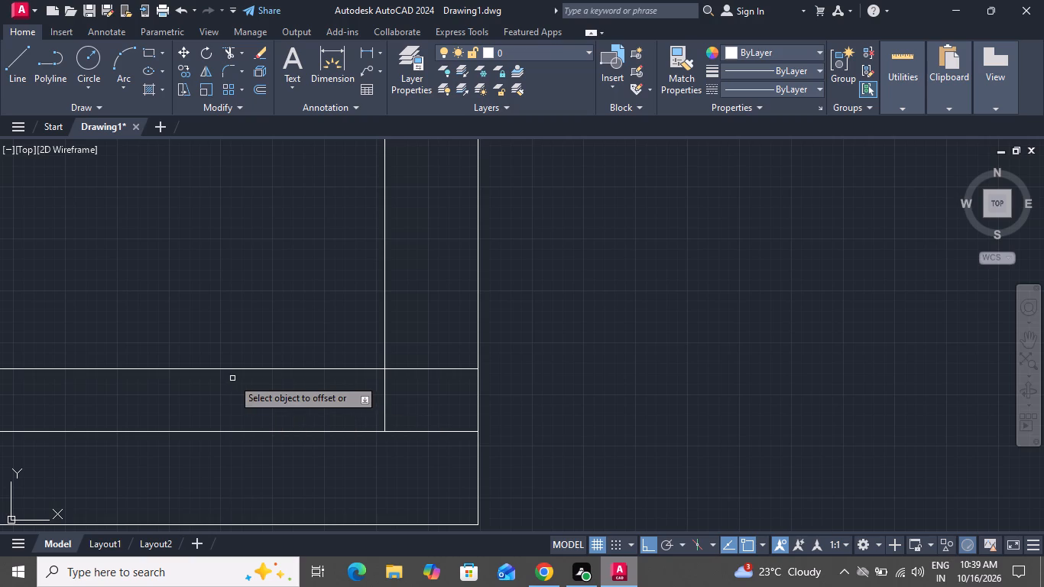
scroll(238, 373, down, 3)
click(207, 369)
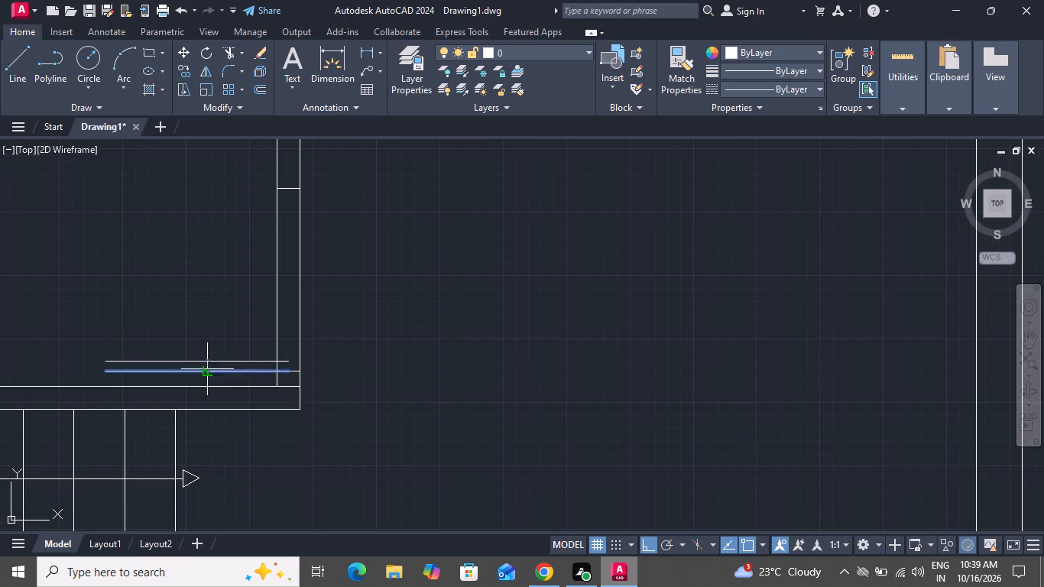
click(212, 350)
right_click(212, 350)
click(226, 367)
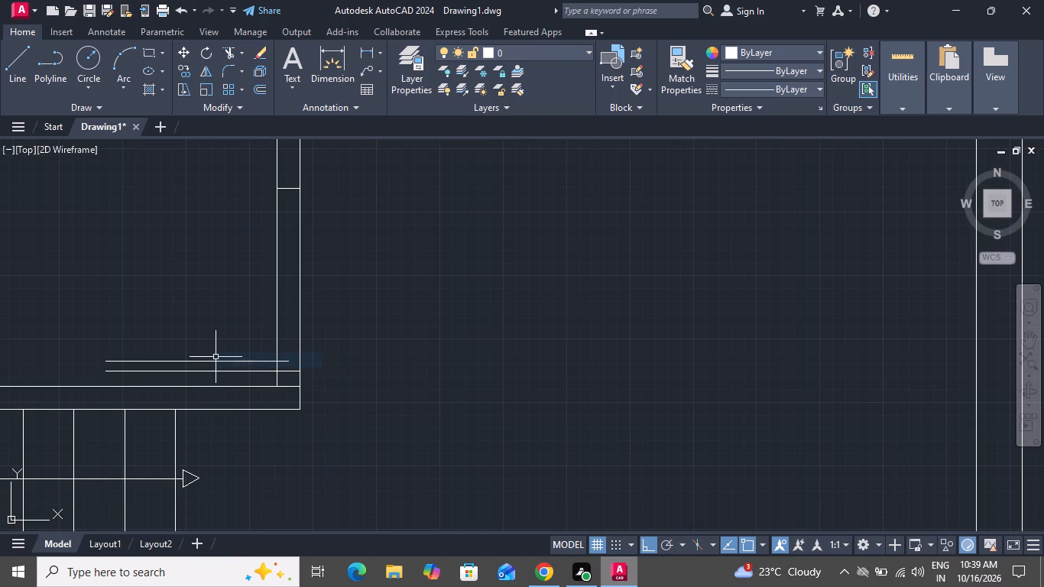
Draw the door's swing arc from the middle of the upper jamb to the free end of the leaf.
text(a)
key(space)
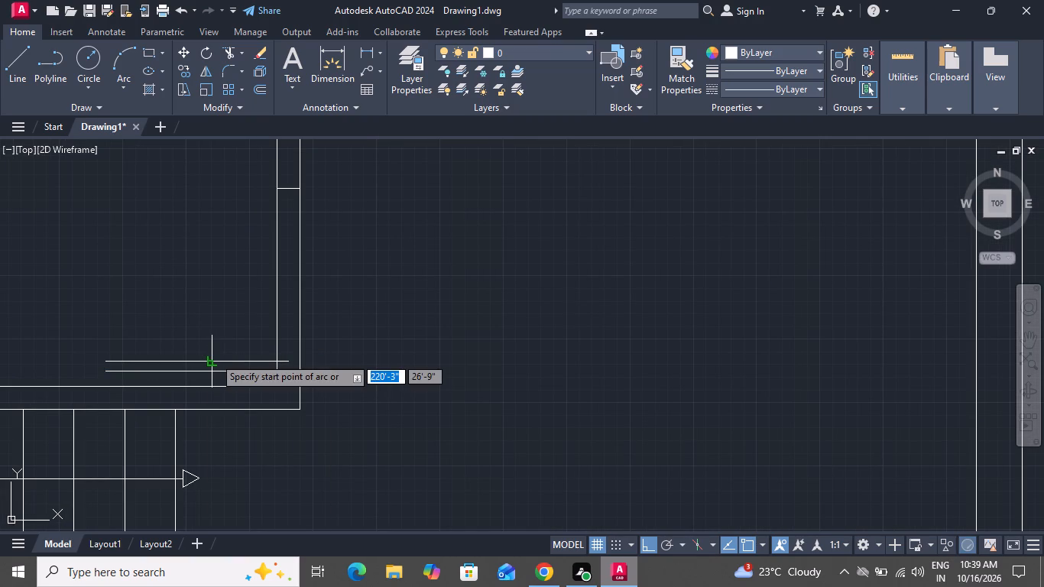
click(290, 191)
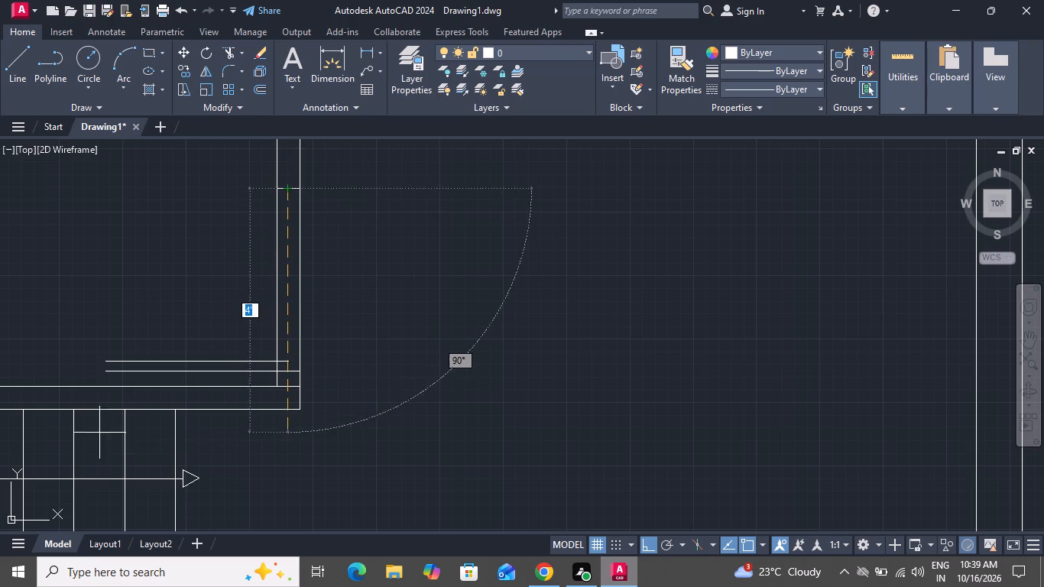
click(106, 362)
click(105, 375)
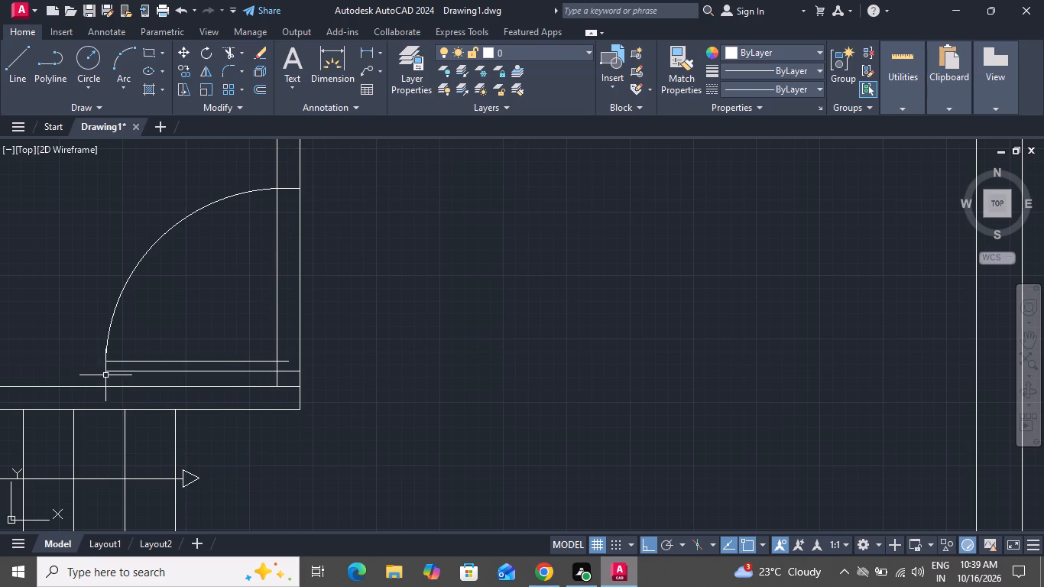
Close the hinge end of the door leaf with a short vertical line between its two long edges.
click(21, 59)
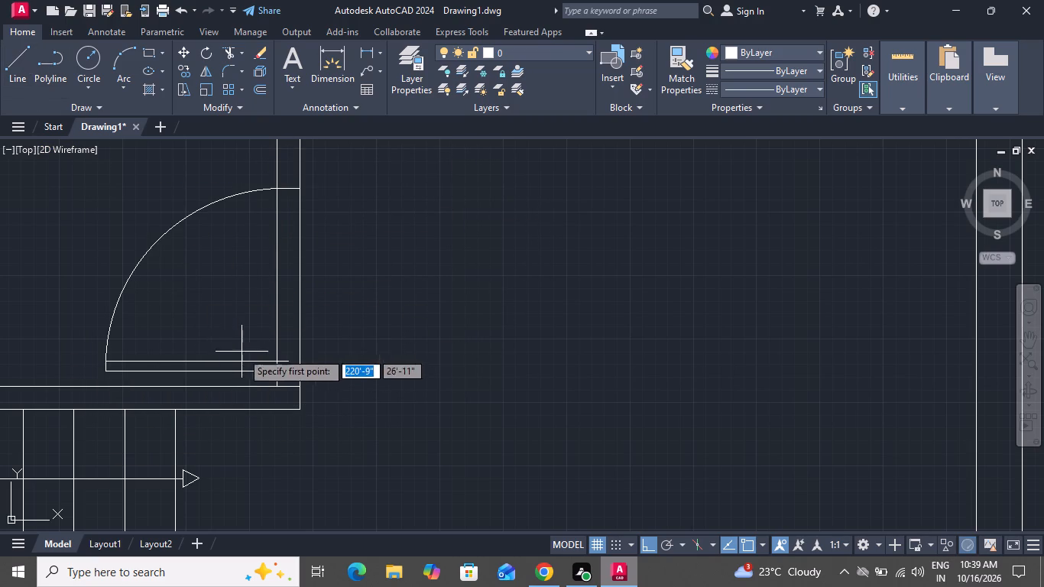
scroll(297, 383, up, 2)
click(269, 332)
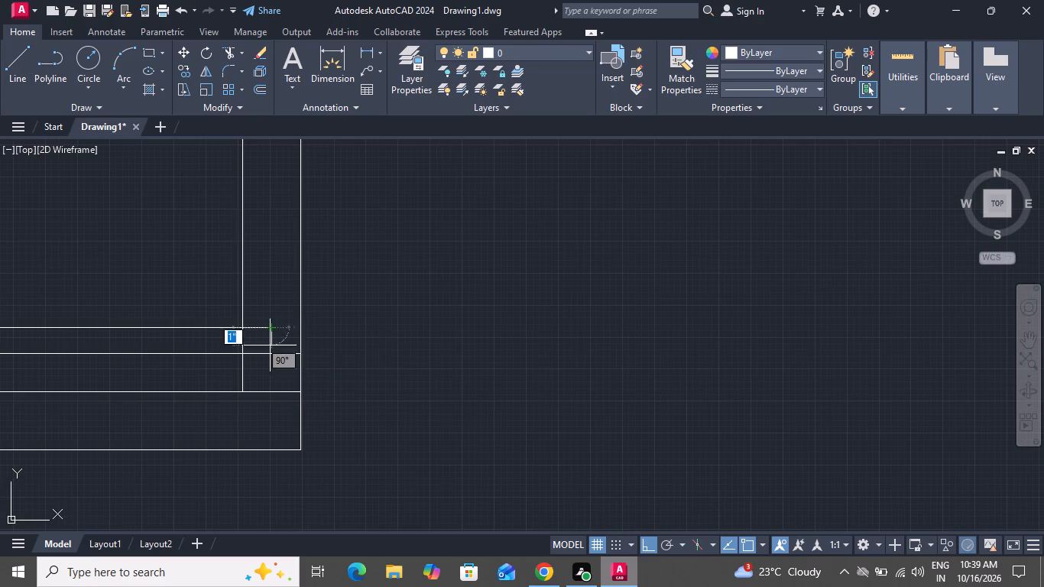
click(271, 354)
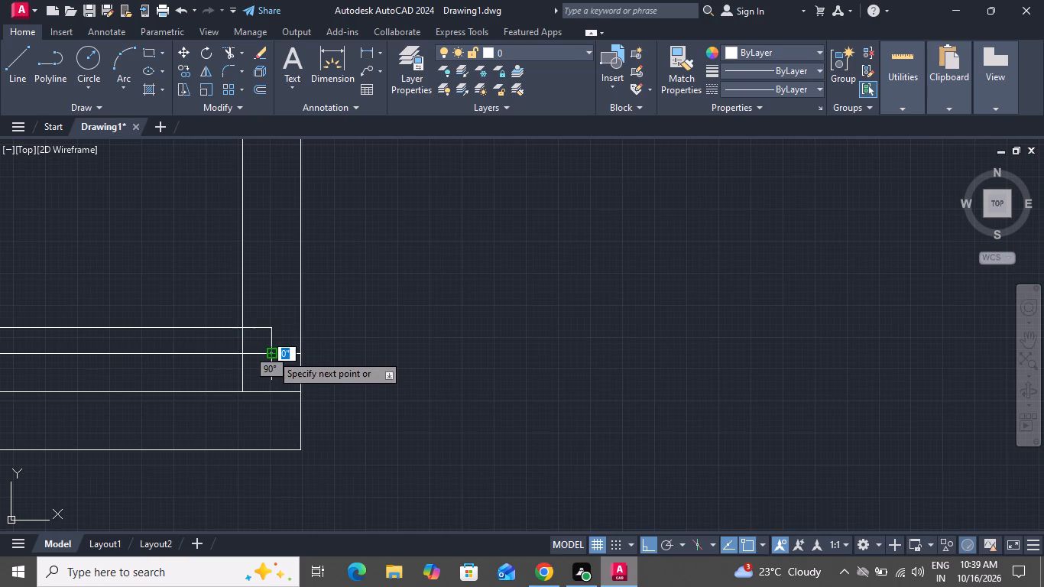
right_click(271, 354)
click(318, 376)
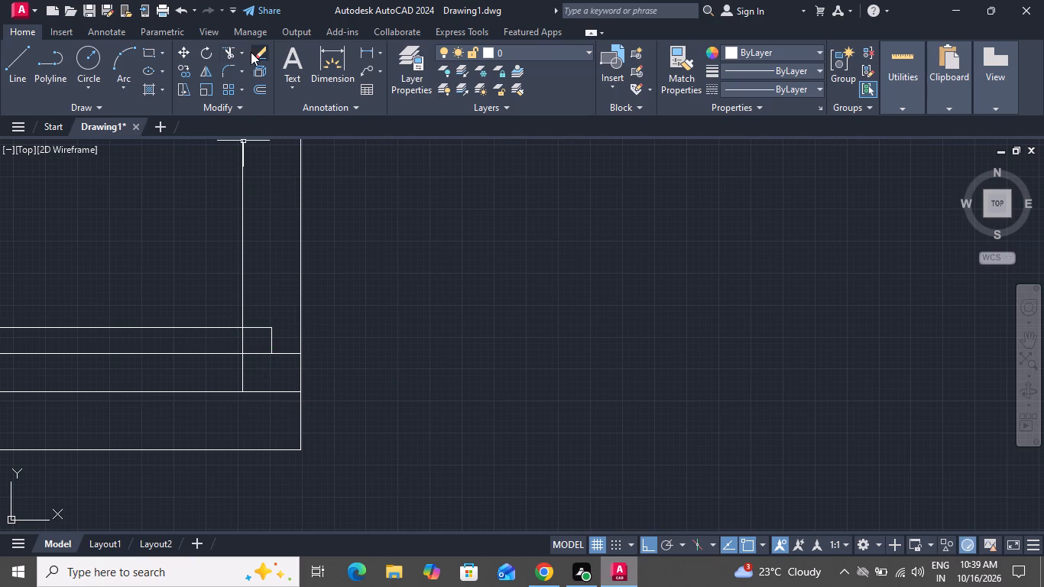
Trim the lower jamb line where it crosses the leaf's hinge end and the inner wall line crossing the corner below.
click(236, 51)
scroll(251, 373, up, 1)
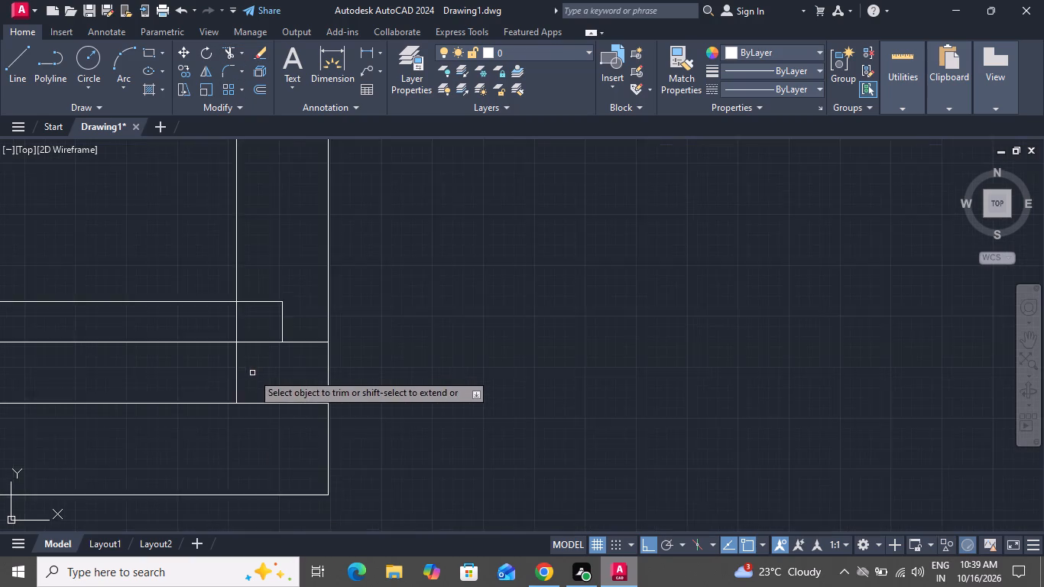
scroll(252, 373, up, 1)
click(256, 371)
click(254, 305)
drag(273, 381, 280, 391)
click(276, 485)
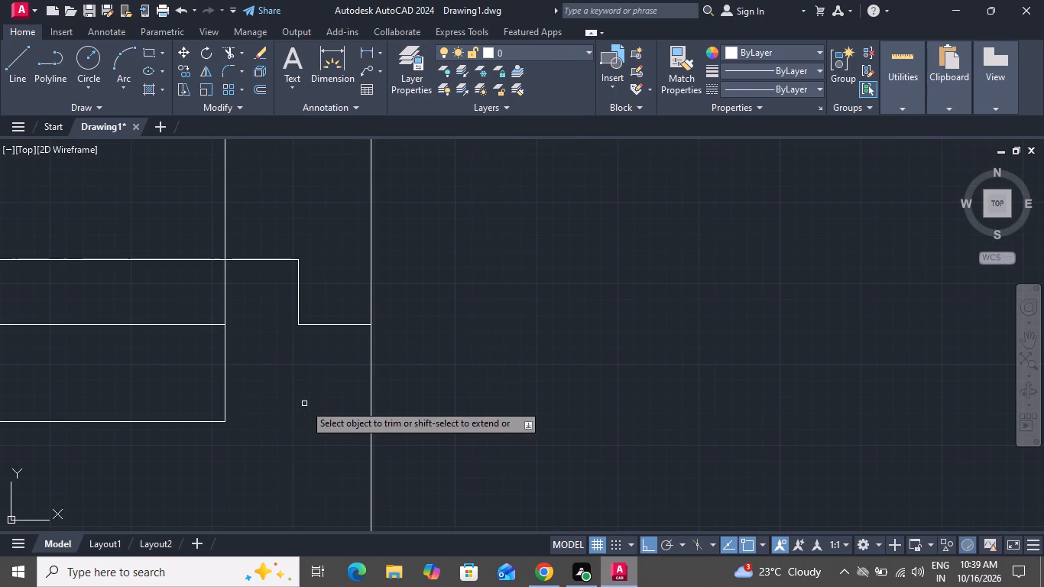
Trim both vertical wall lines between the lower and upper jambs to open the doorway above the stairs.
scroll(313, 383, down, 3)
scroll(377, 399, down, 1)
click(375, 266)
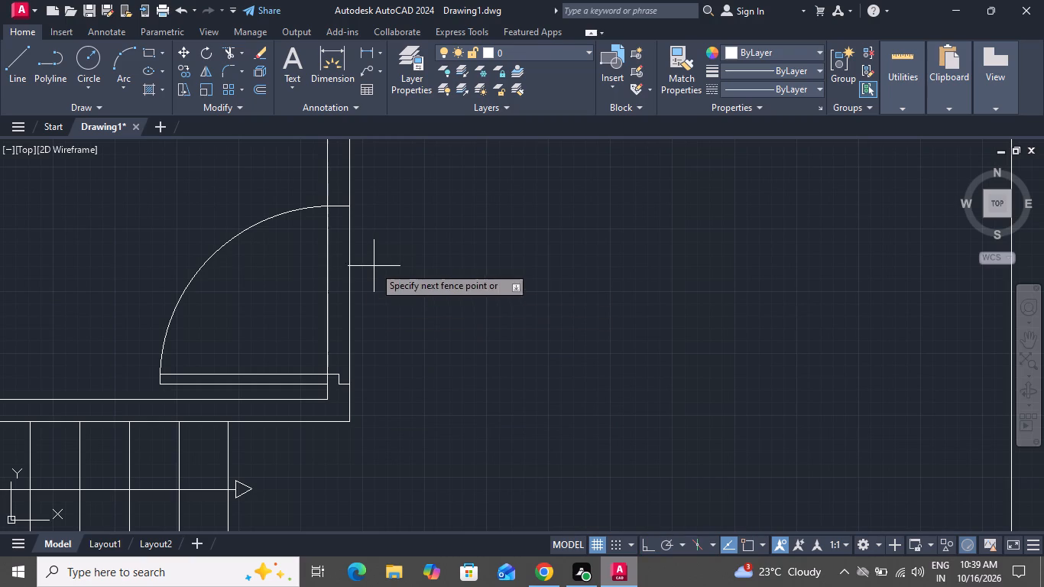
click(321, 274)
right_click(401, 314)
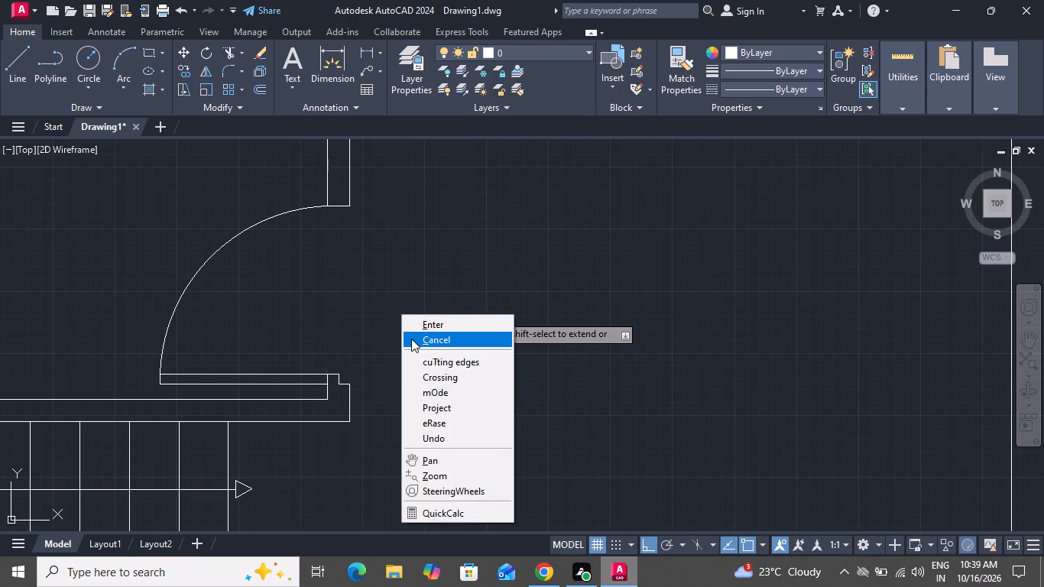
click(411, 339)
Draw a vertical line across the thickness of the lower wall of the small windowed room beneath the right-hand bedroom.
scroll(406, 340, down, 1)
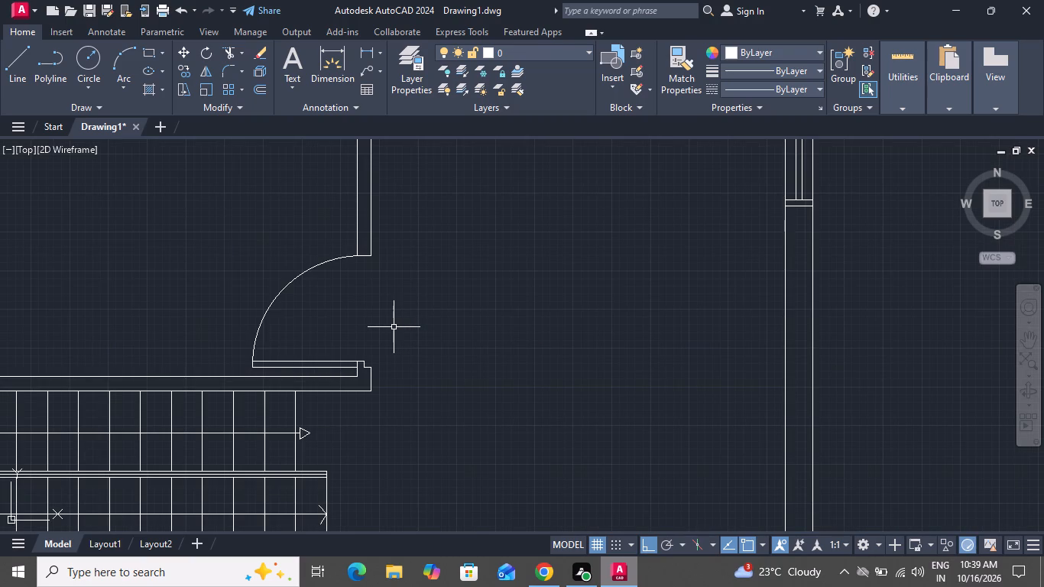
scroll(394, 327, down, 4)
scroll(427, 190, up, 1)
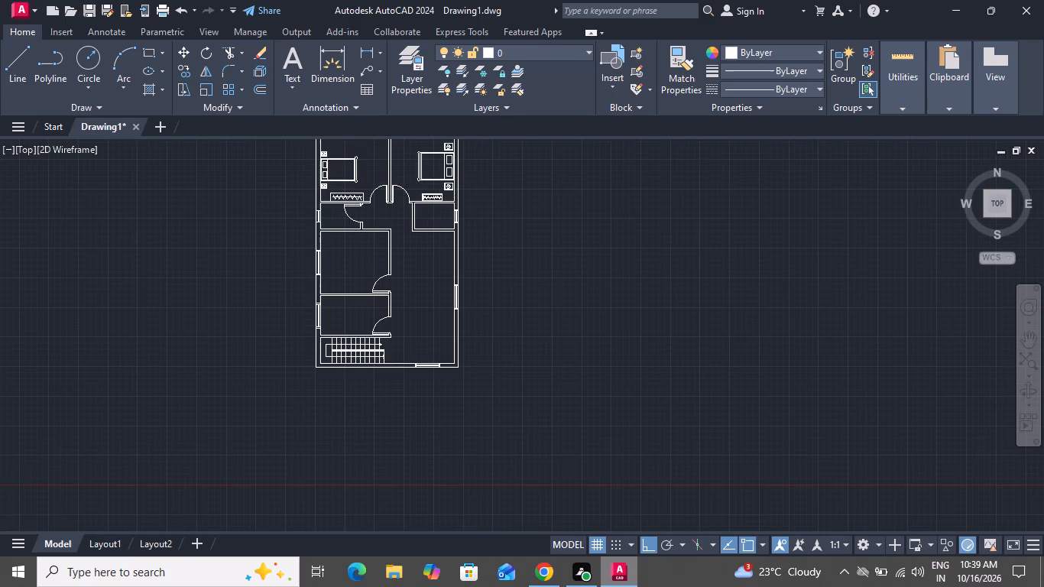
scroll(427, 190, up, 1)
scroll(446, 266, up, 1)
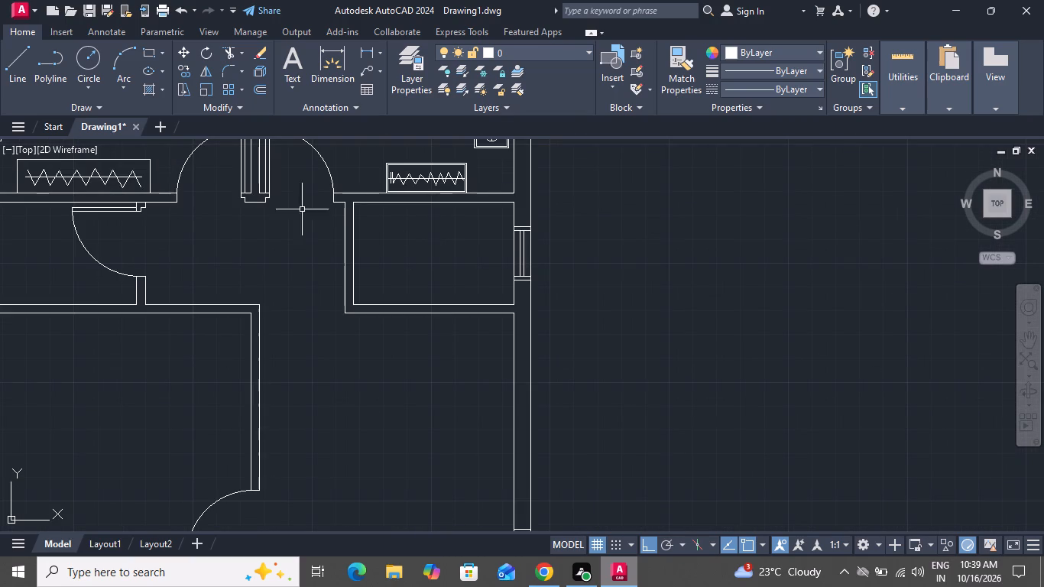
click(17, 79)
scroll(416, 314, up, 3)
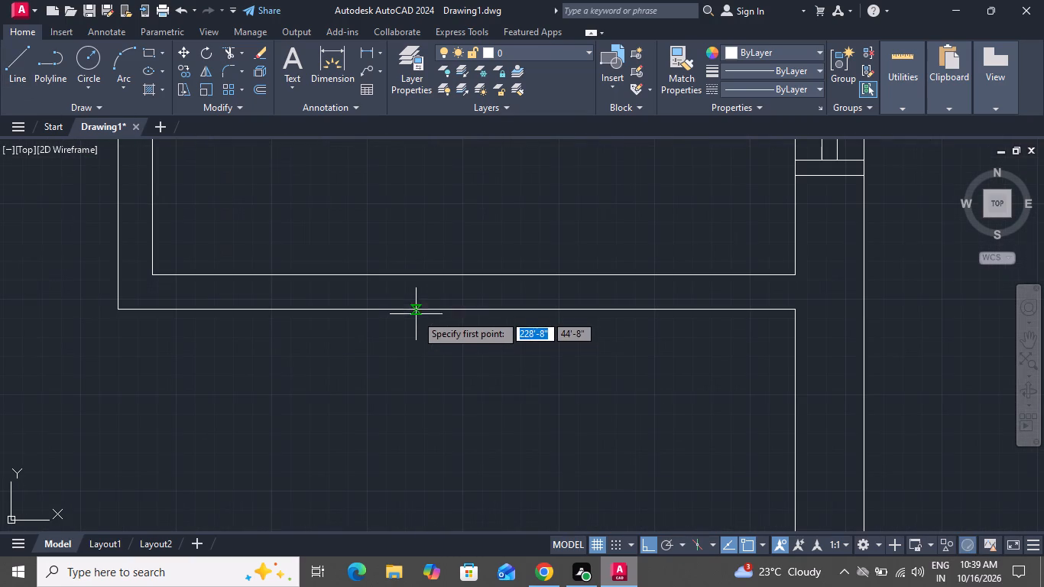
click(369, 276)
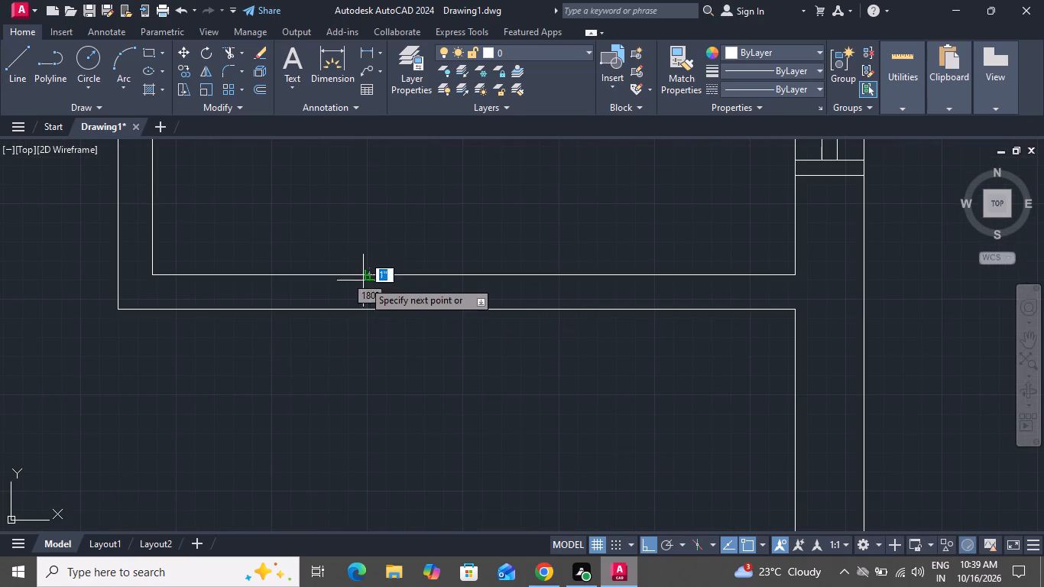
click(369, 313)
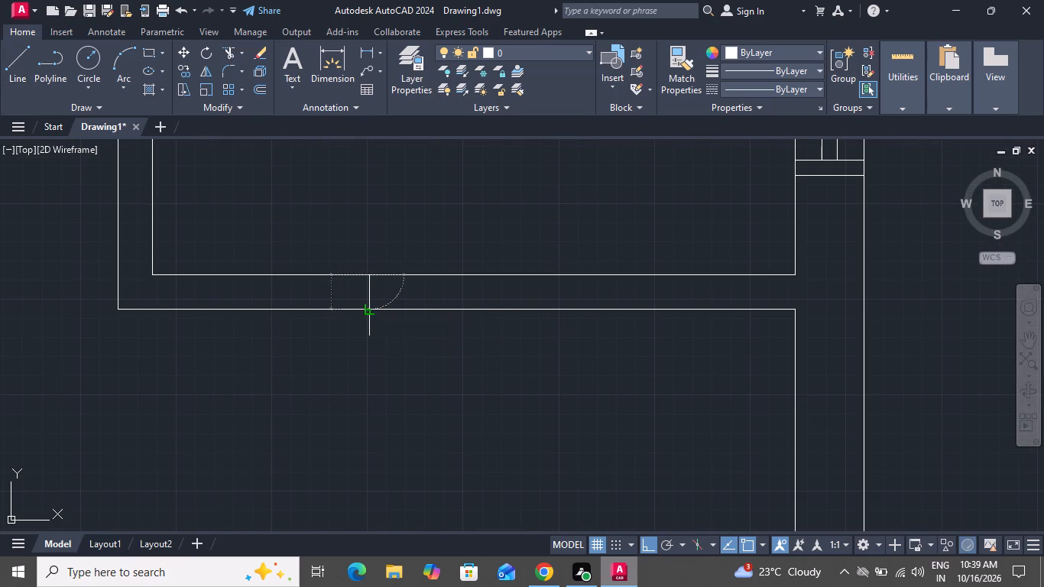
right_click(369, 313)
click(426, 341)
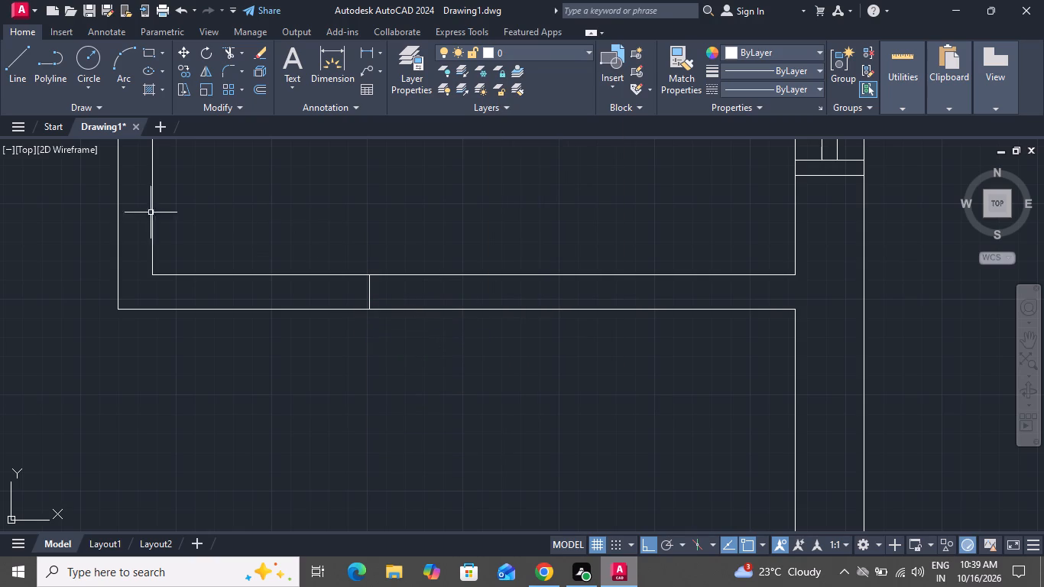
Draw a second vertical line across the same wall, at the midpoint of its upper edge, to bound the opening.
click(20, 56)
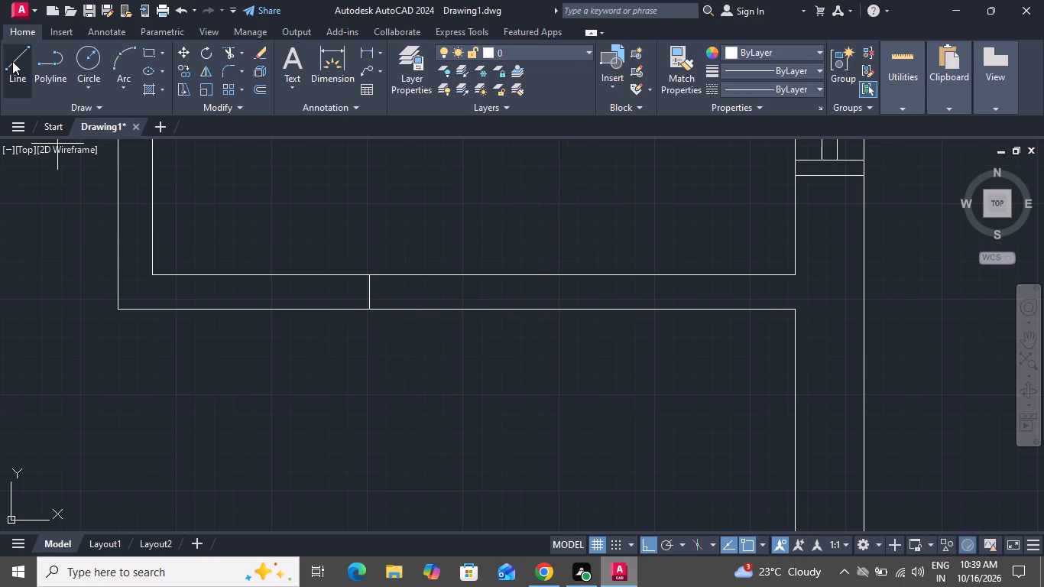
click(568, 275)
click(568, 309)
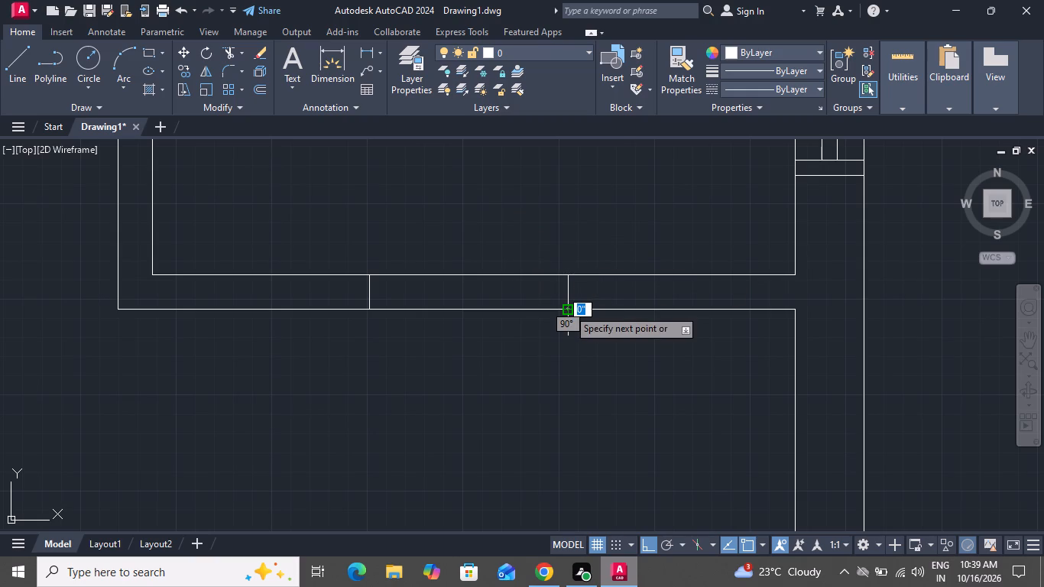
right_click(568, 309)
click(588, 324)
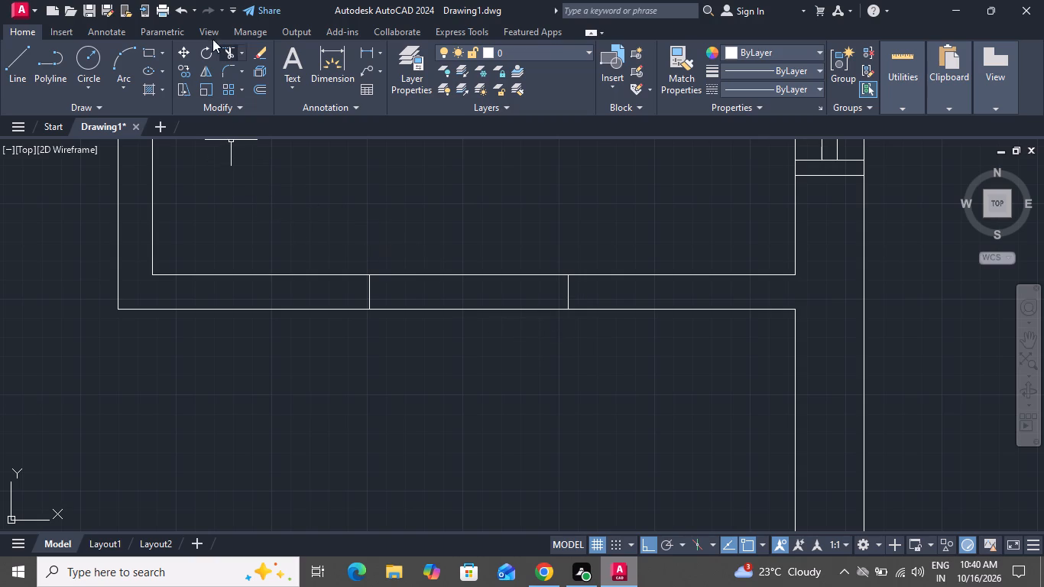
Draw a small three-point arc from the second line's upper end through its lower end, finishing just right along the wall edge.
click(131, 60)
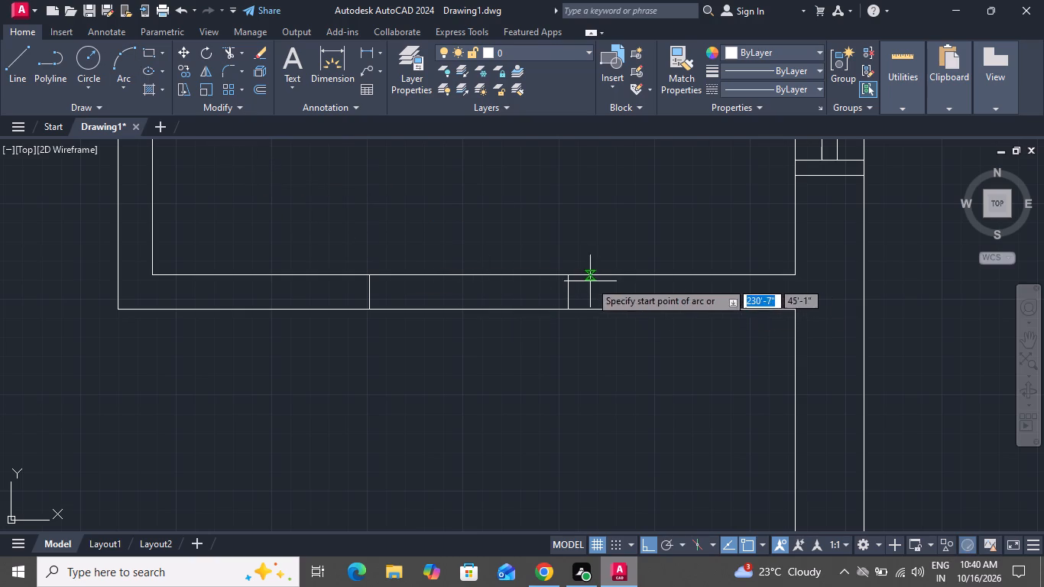
click(572, 275)
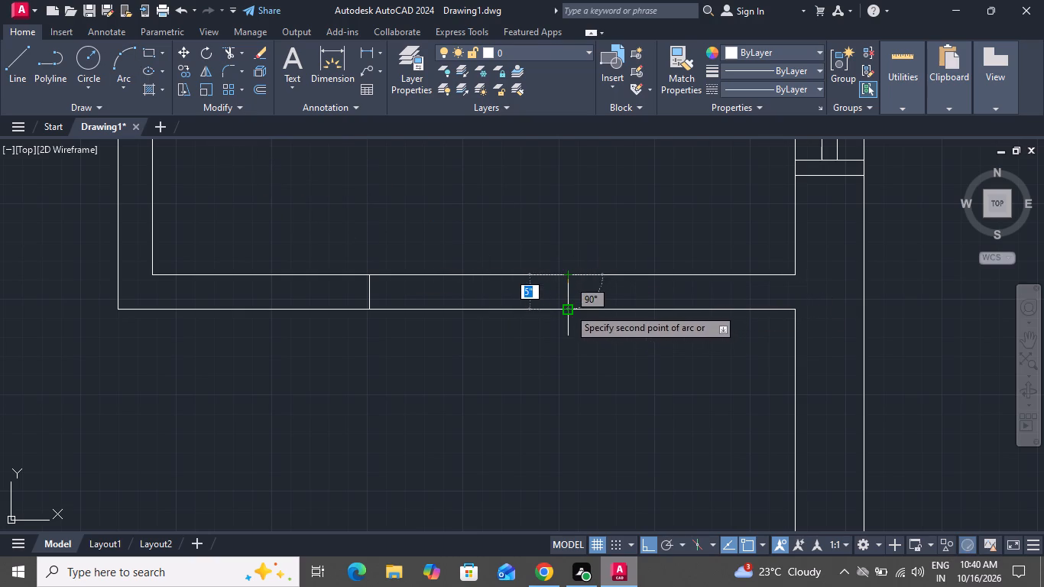
click(569, 308)
click(582, 308)
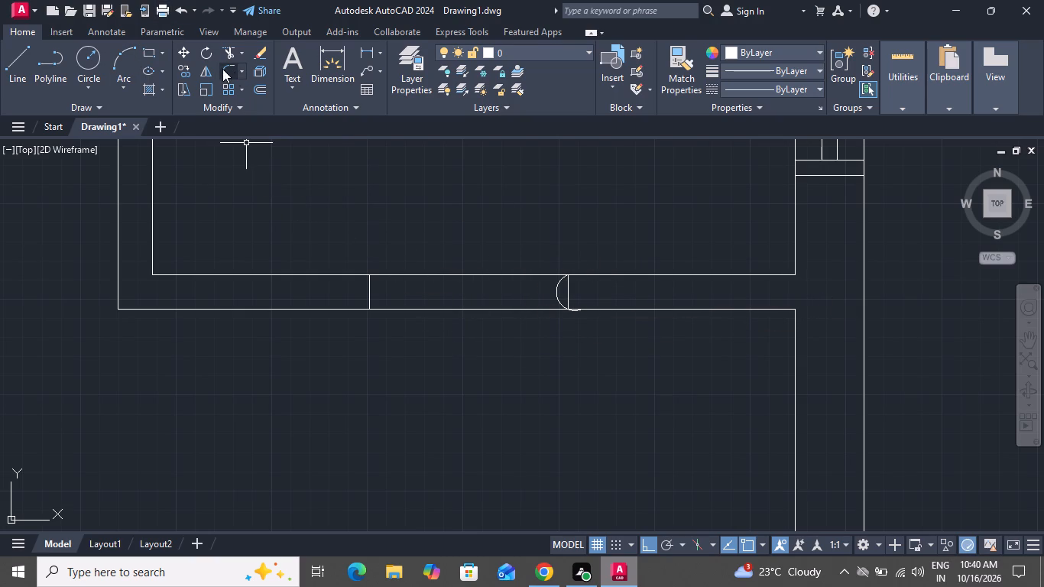
Draw a small three-point arc from the first line's upper end through its lower end, finishing just left along the wall's lower edge.
click(124, 62)
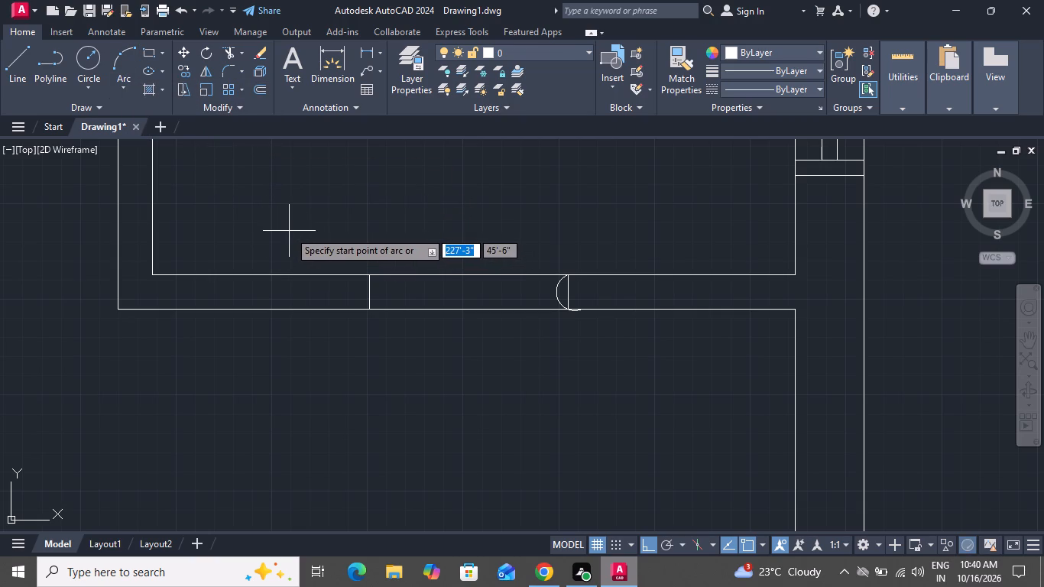
scroll(289, 231, up, 1)
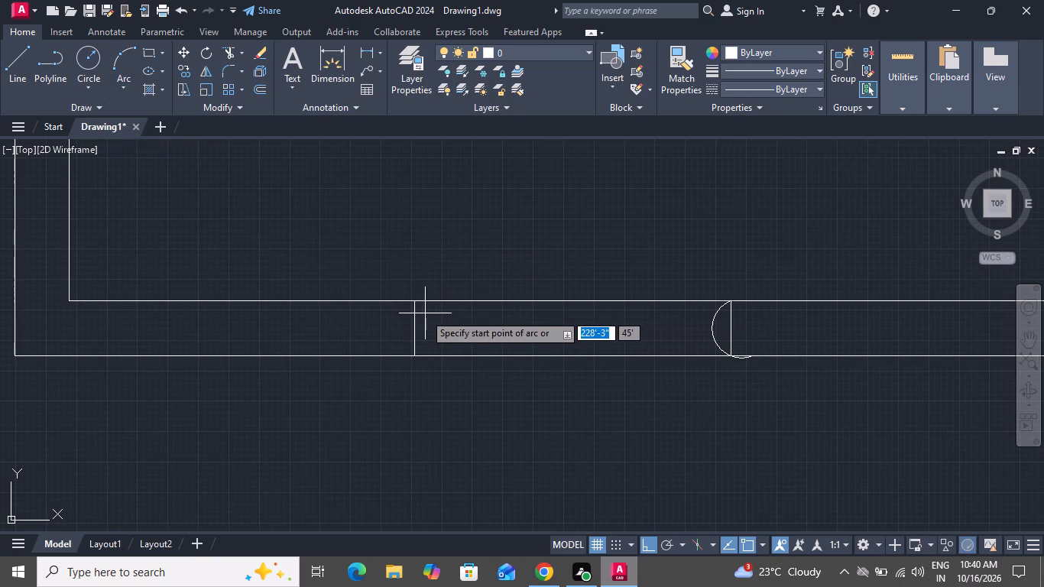
click(417, 306)
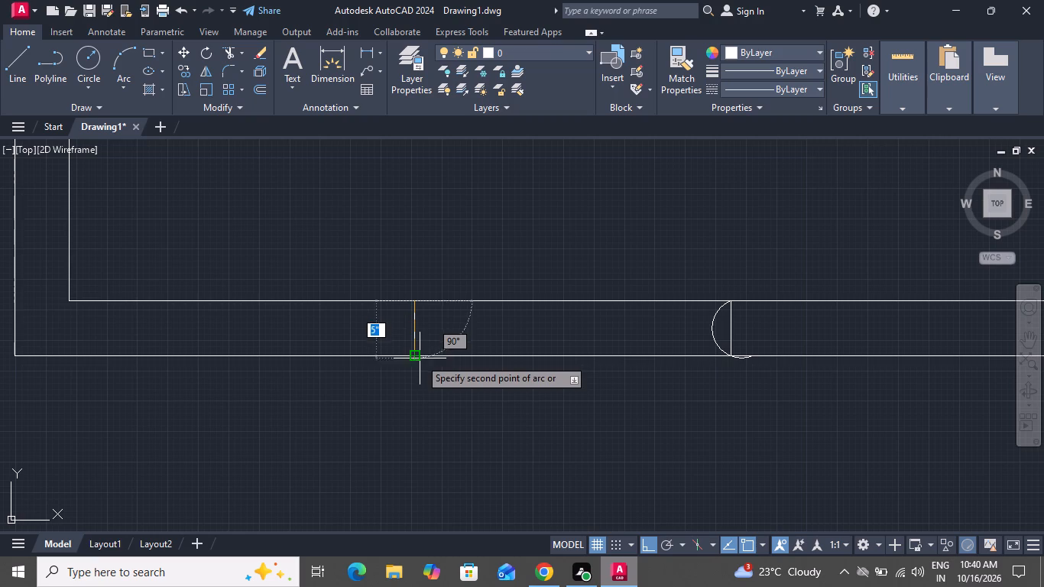
click(415, 362)
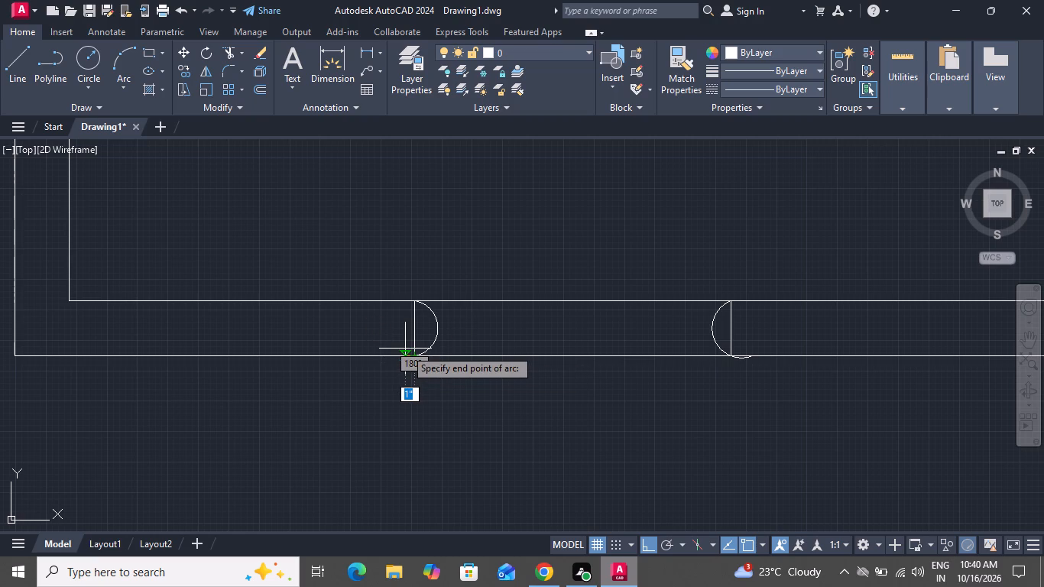
click(392, 344)
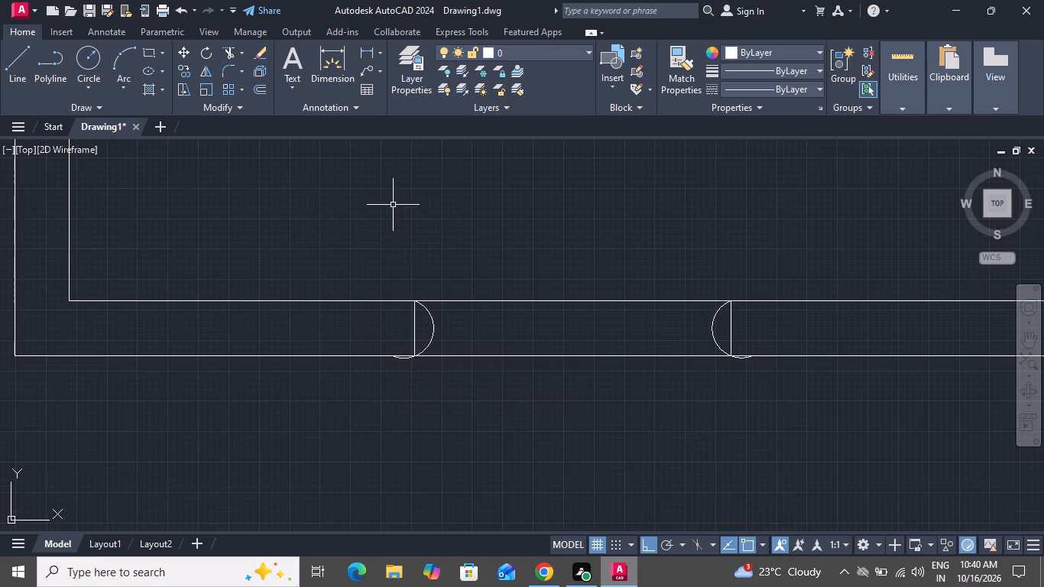
Trim the tail of the left arc that hangs below the wall's lower edge.
click(229, 47)
scroll(362, 285, up, 2)
scroll(459, 477, up, 3)
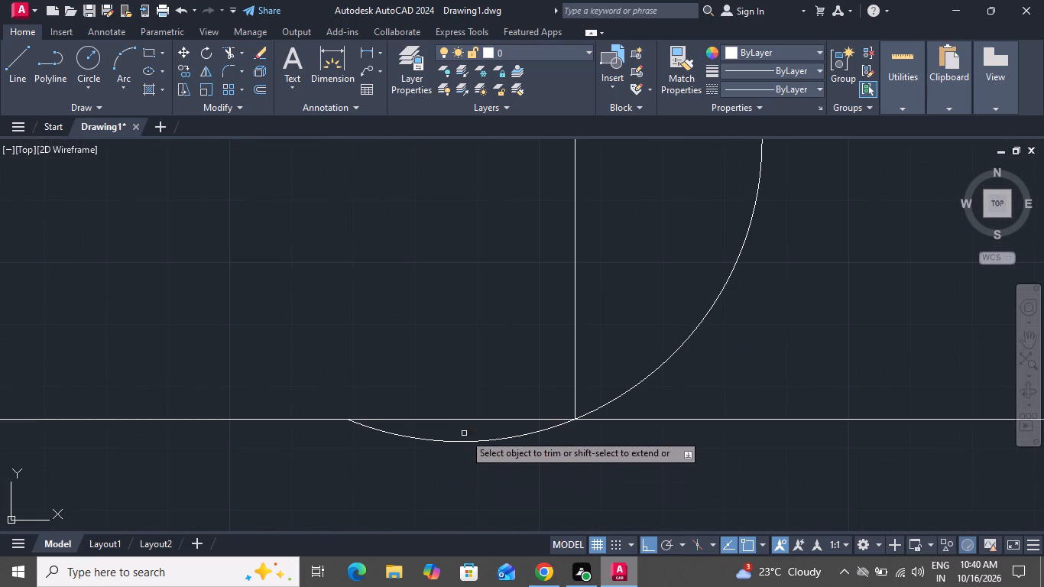
click(464, 433)
click(465, 445)
scroll(462, 449, up, 1)
scroll(462, 449, down, 3)
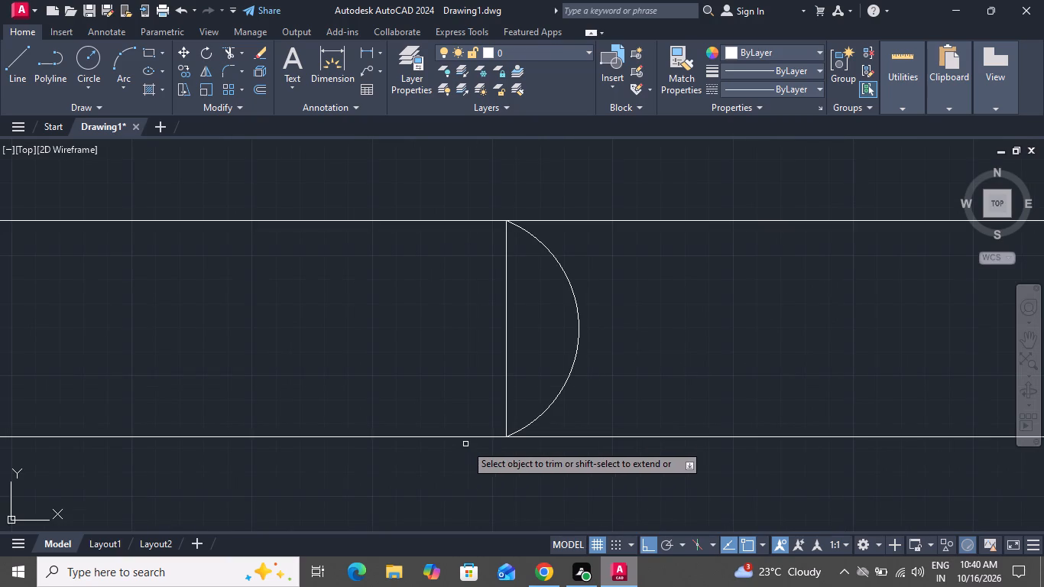
Trim the tail of the right arc that hangs below the wall's lower edge, and finish trimming.
scroll(478, 429, up, 1)
scroll(478, 429, down, 1)
scroll(577, 413, down, 5)
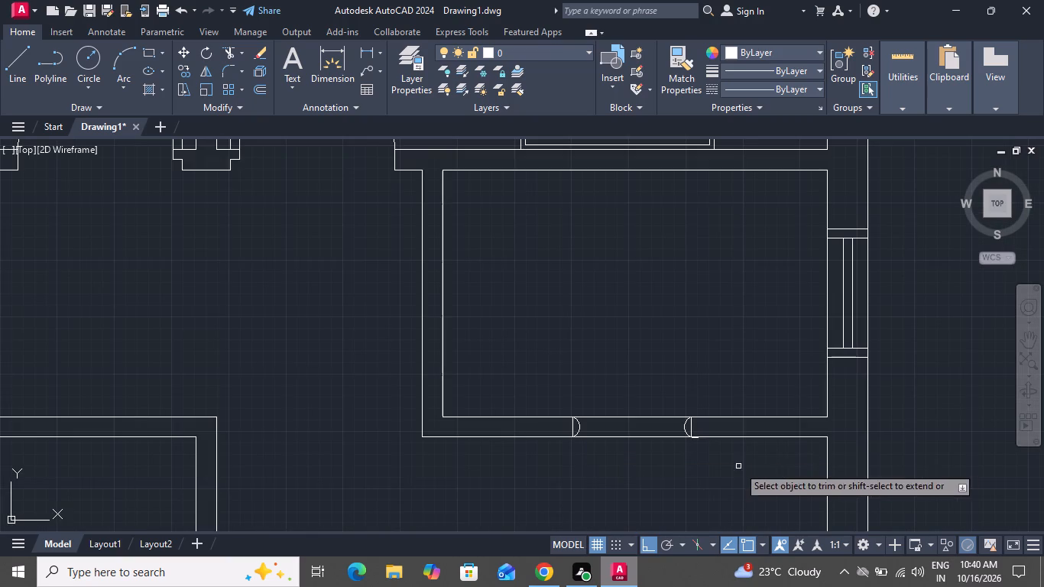
scroll(694, 438, up, 7)
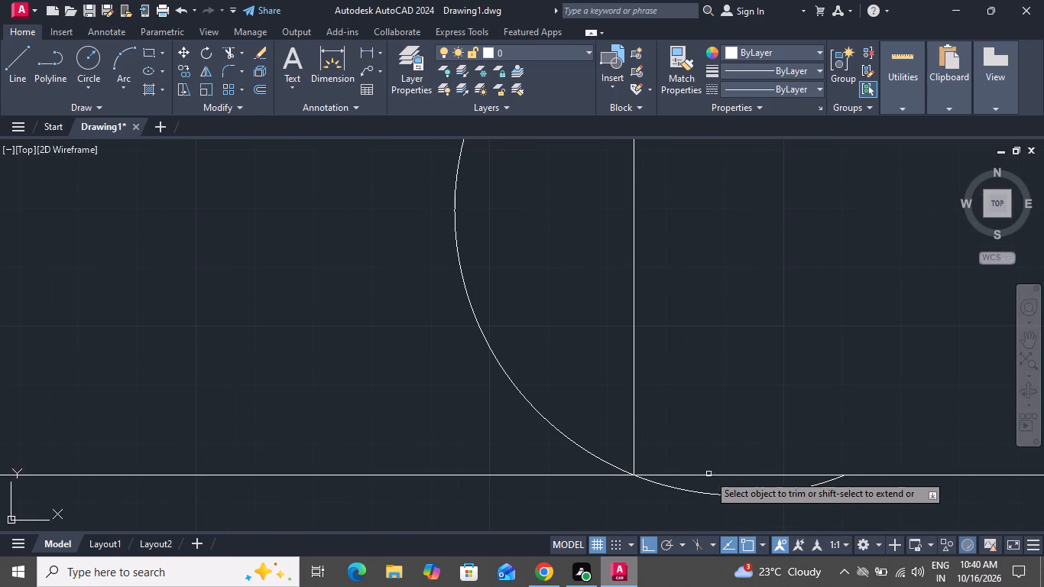
click(718, 489)
click(690, 501)
scroll(722, 417, down, 3)
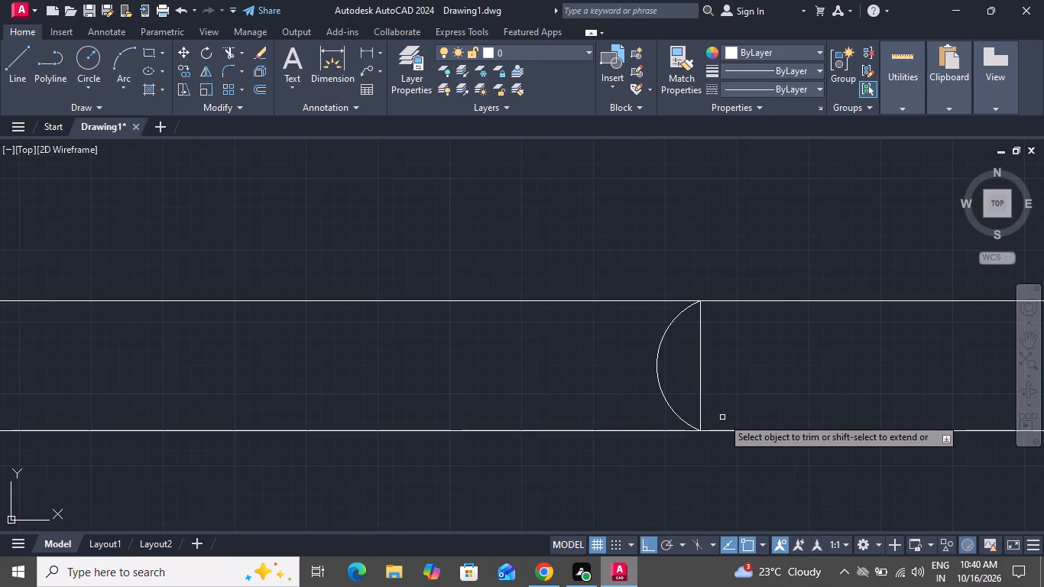
scroll(724, 419, down, 1)
right_click(682, 436)
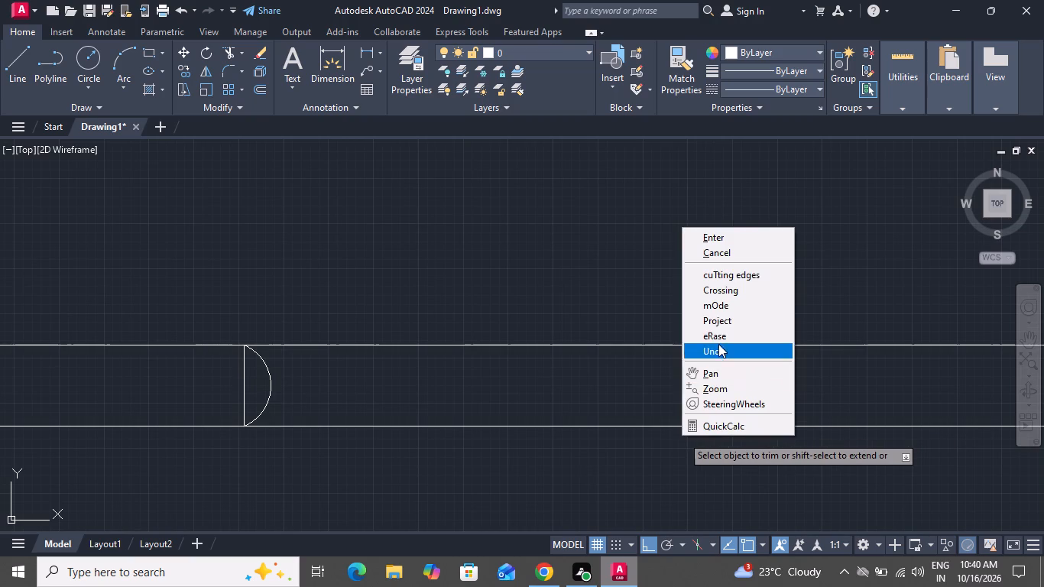
click(736, 242)
Trim both horizontal wall lines between the two arc-capped jambs to open the doorway in the small windowed room's lower wall.
scroll(714, 324, down, 1)
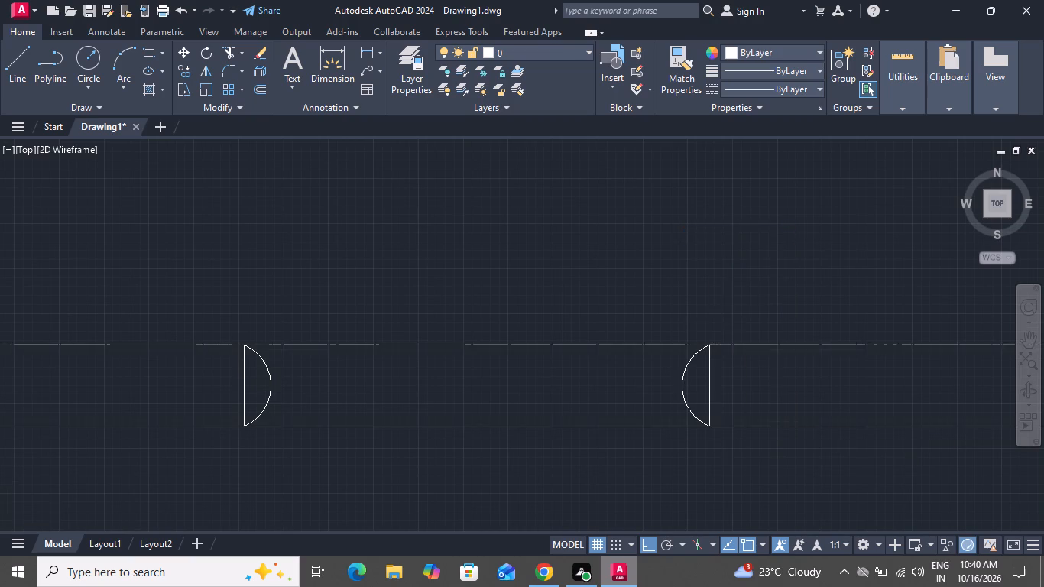
scroll(714, 324, down, 1)
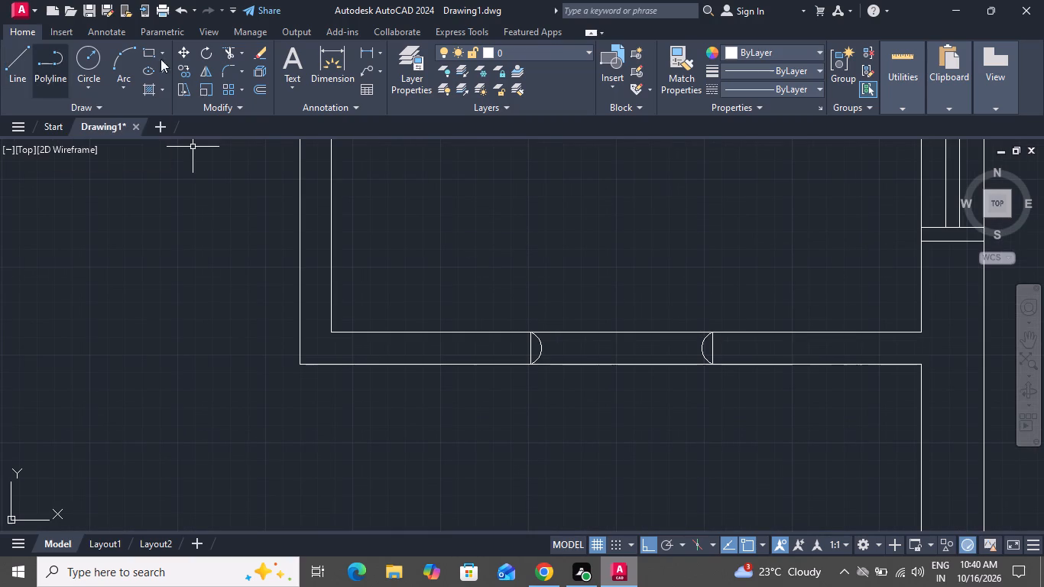
click(223, 46)
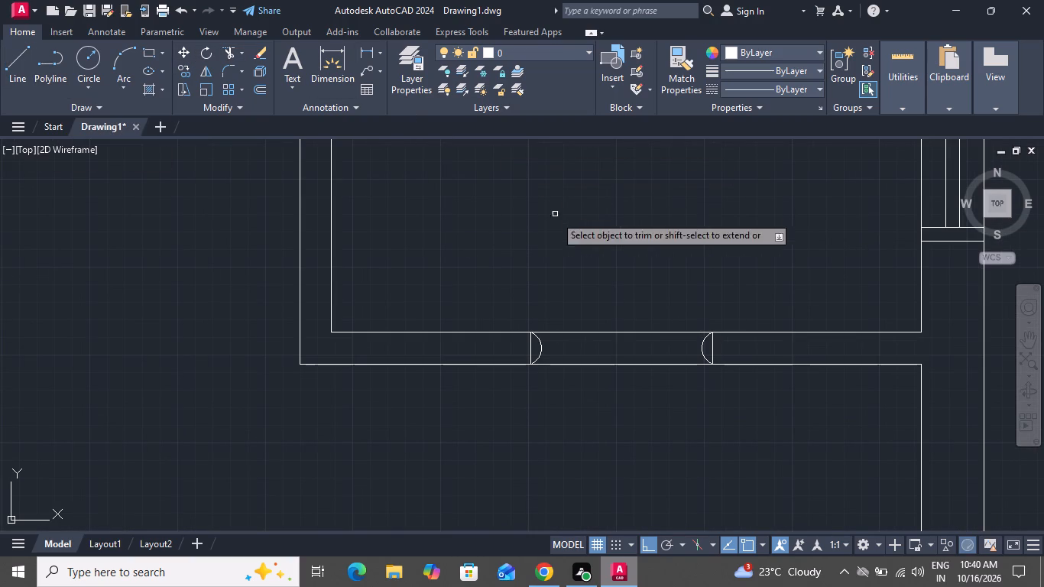
click(566, 256)
click(598, 416)
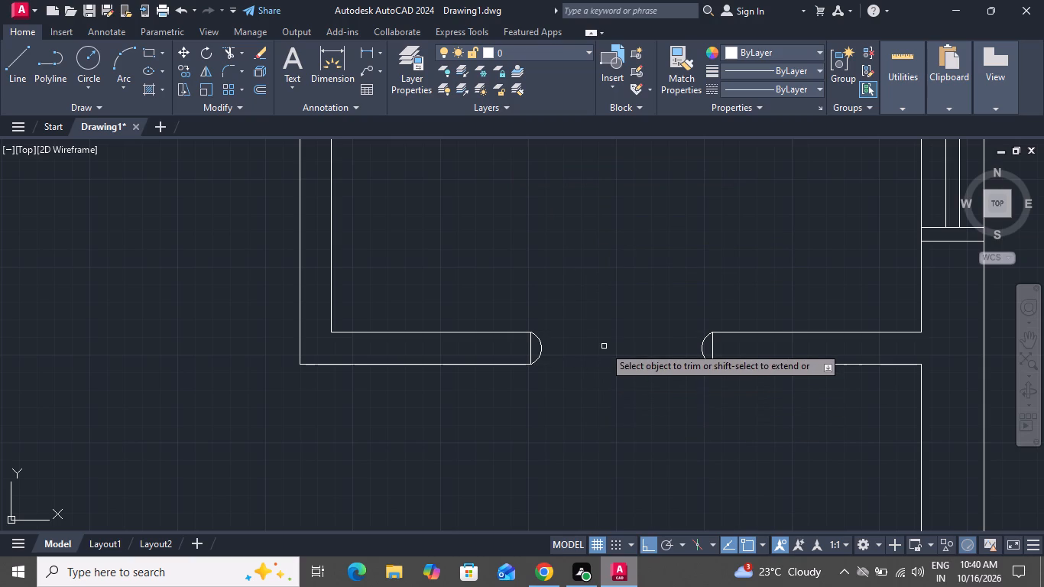
right_click(602, 345)
click(627, 362)
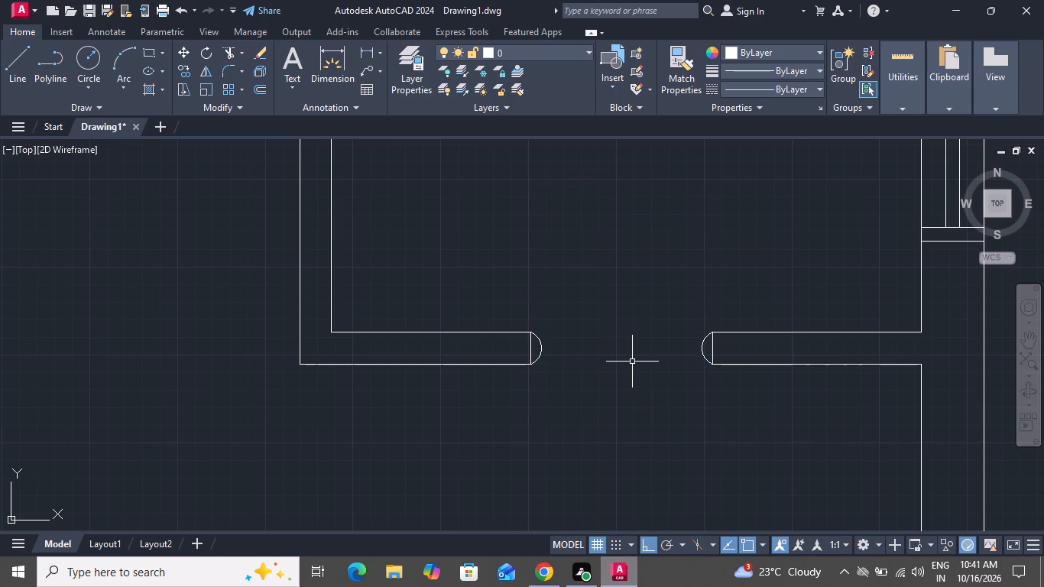
Start a rectangle for the door at the new opening in the small windowed room's lower wall.
scroll(644, 366, down, 1)
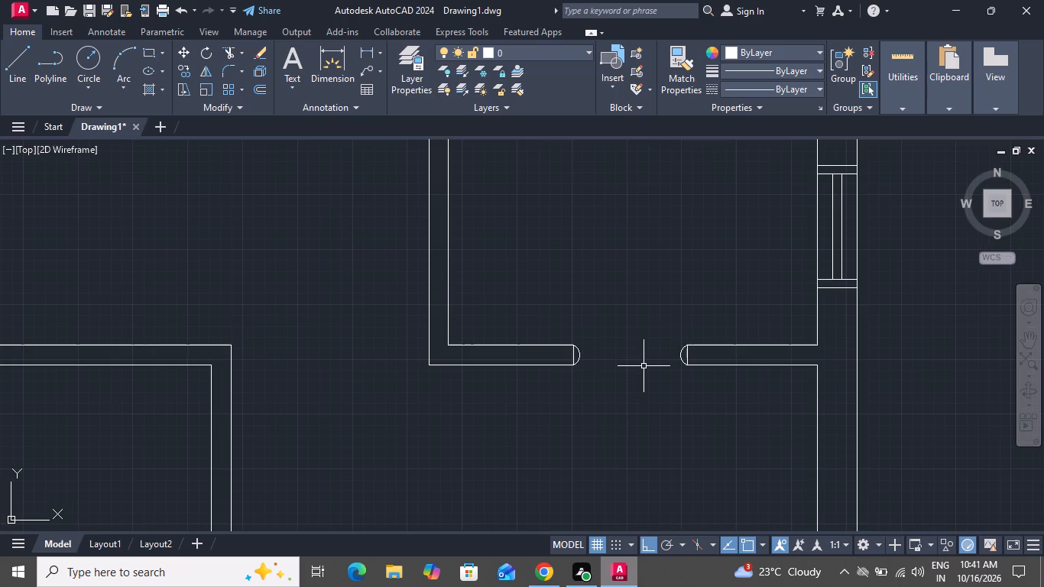
scroll(644, 366, down, 3)
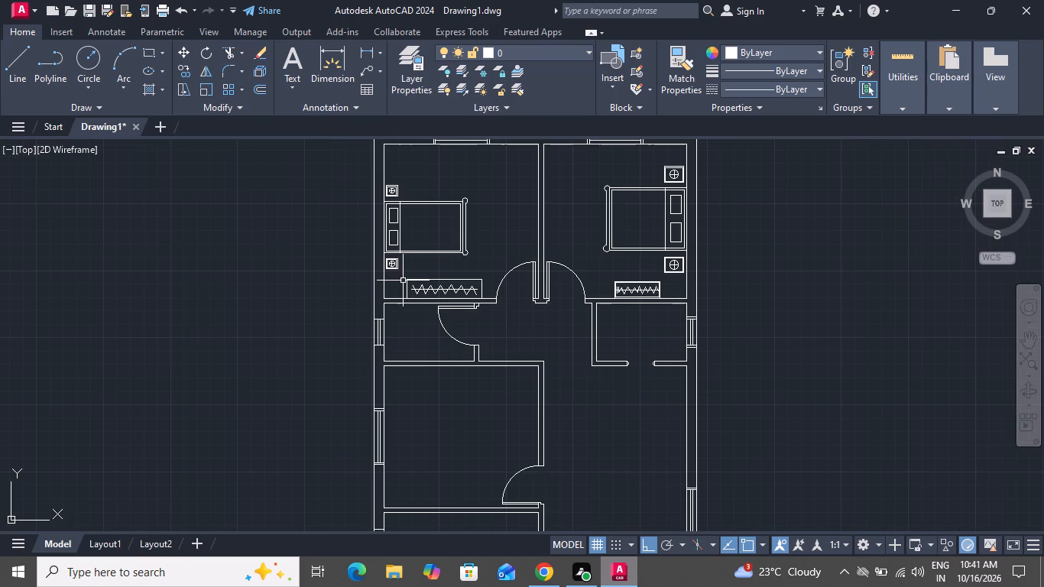
click(151, 54)
scroll(588, 320, up, 2)
scroll(579, 343, down, 1)
scroll(659, 398, up, 3)
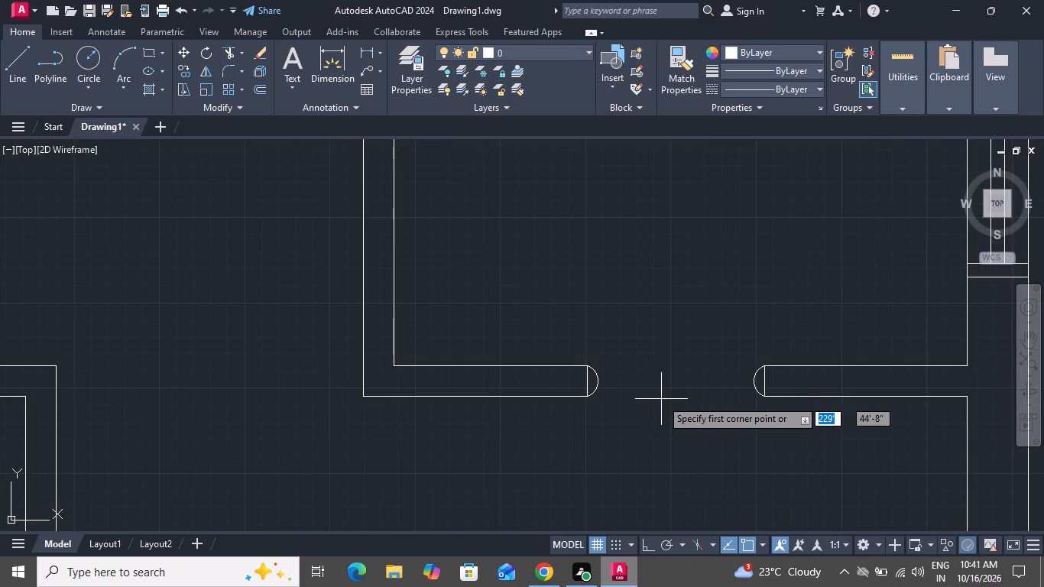
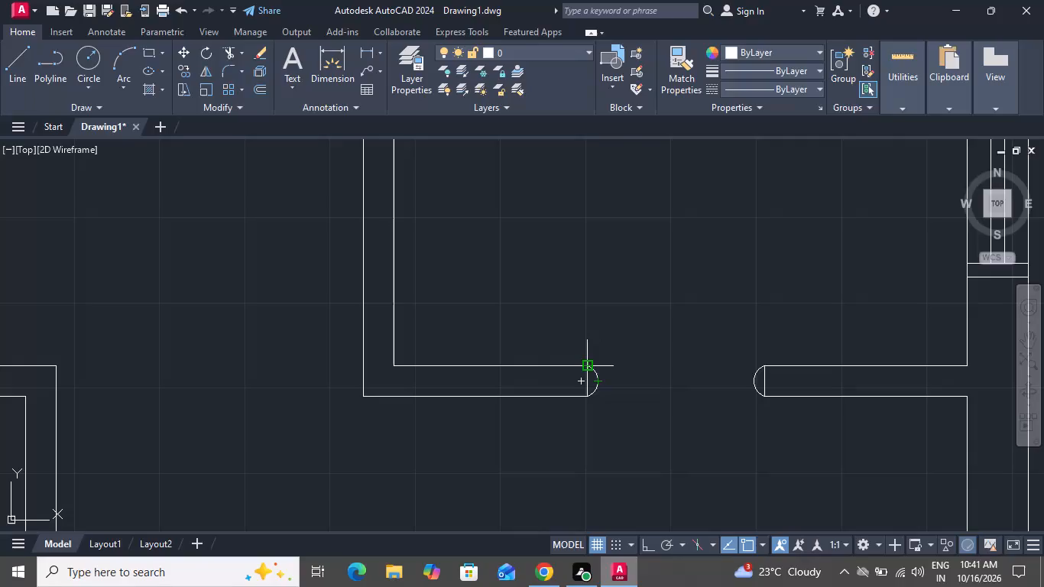
Draw a rectangle about 2'-2" by 1' above the opening, spanning between the two jambs from the wall's upper edge.
click(584, 368)
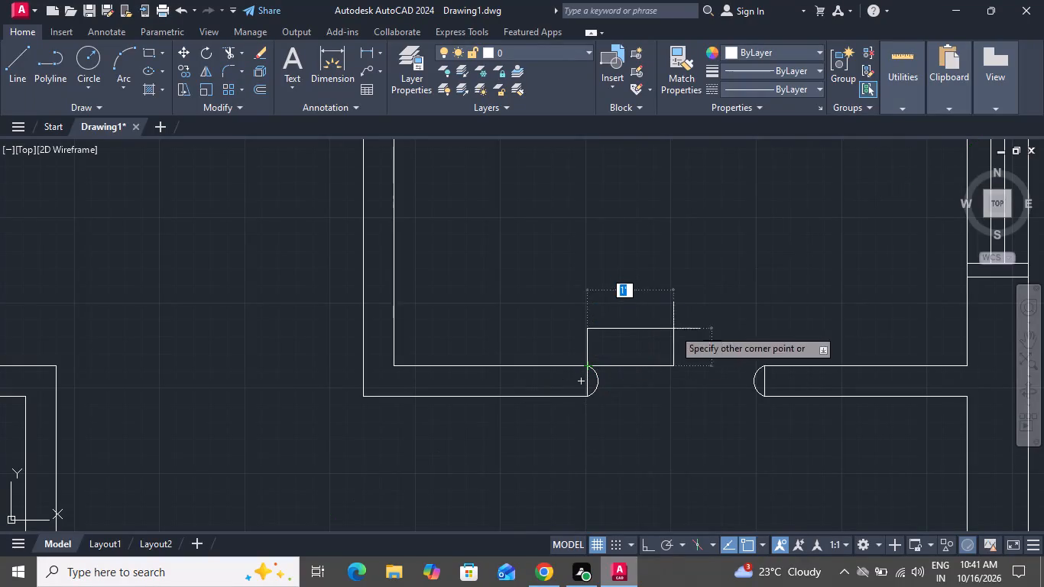
click(764, 286)
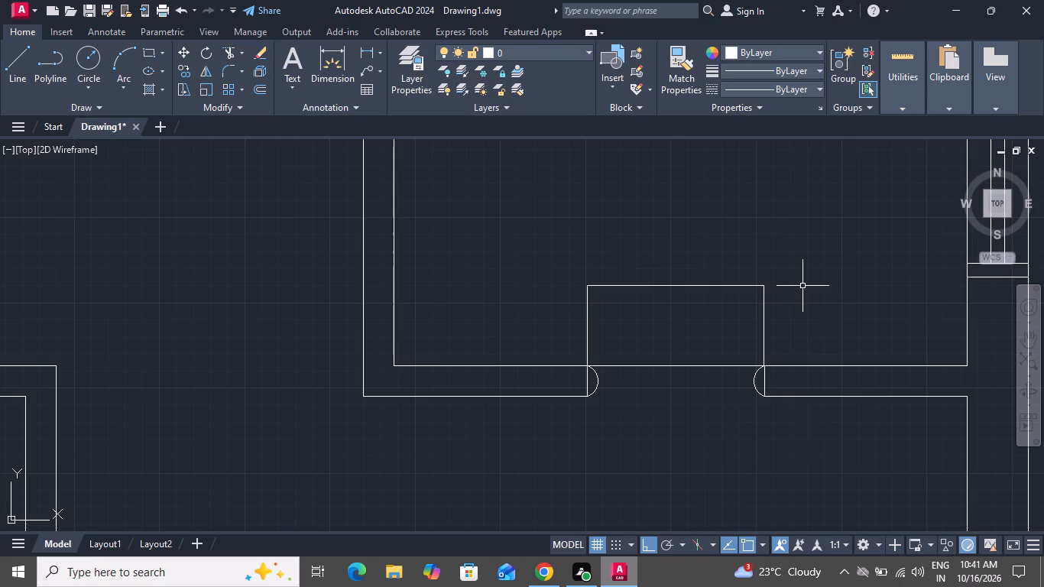
Offset the new rectangle 1" inward.
key(o)
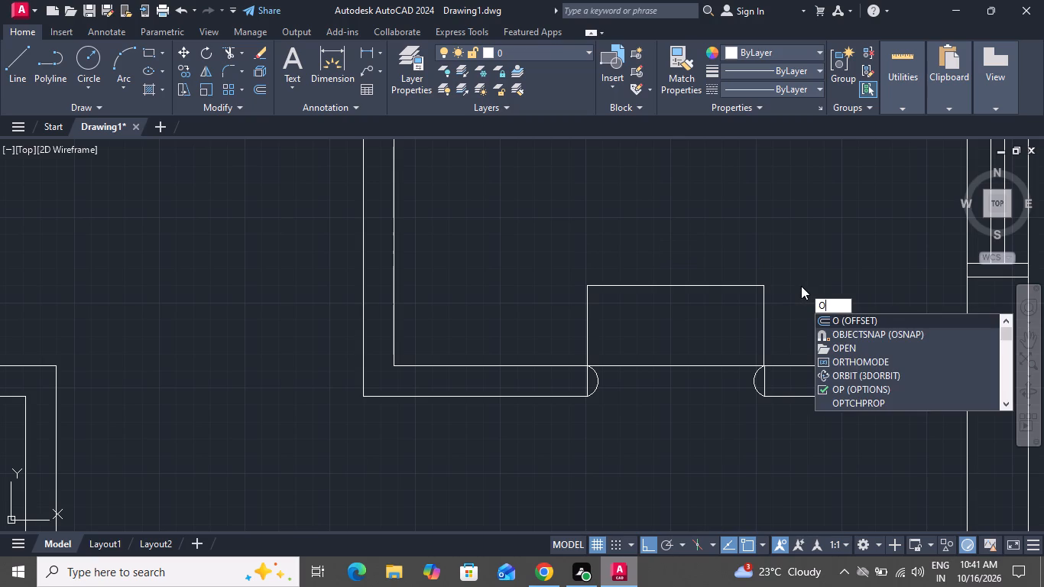
key(space)
key(1)
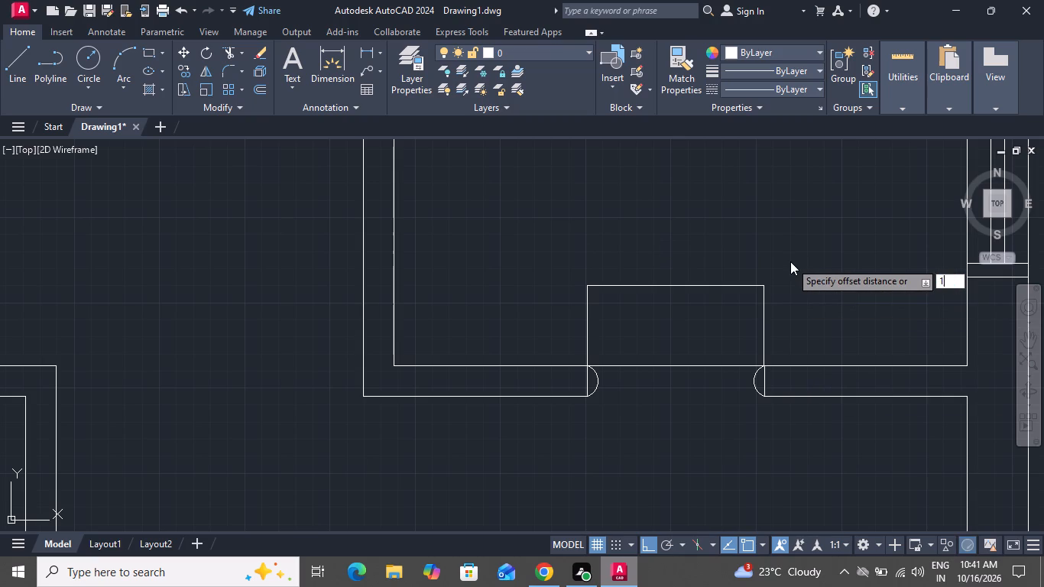
key(shift+quotedbl)
key(Return)
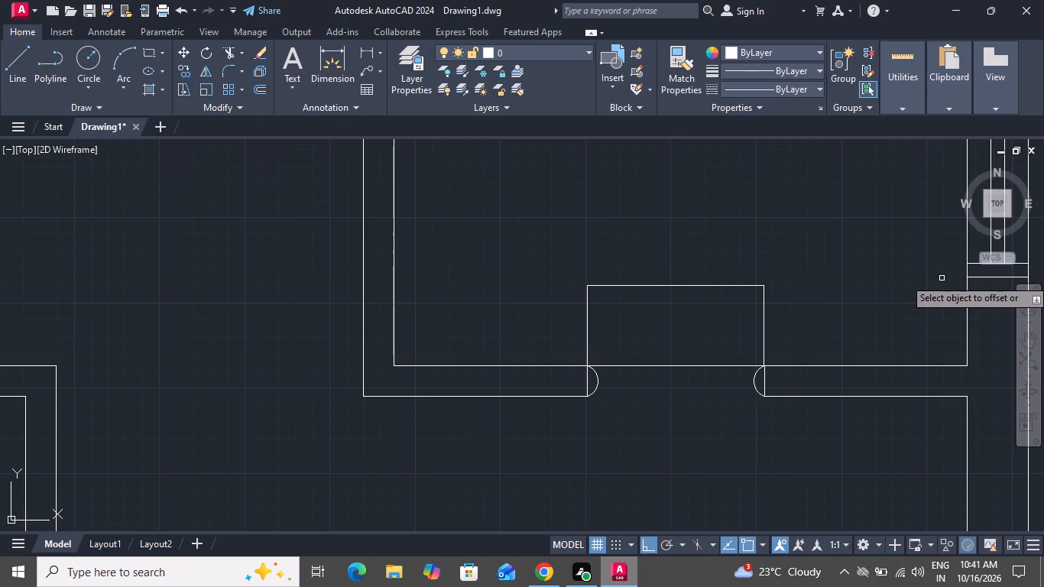
click(715, 287)
click(716, 316)
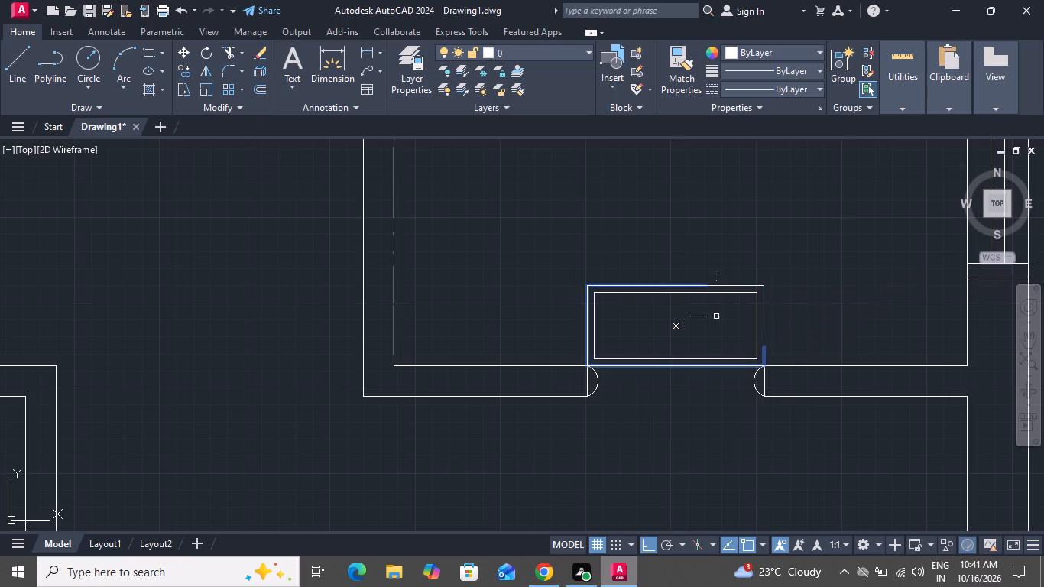
right_click(718, 317)
click(784, 339)
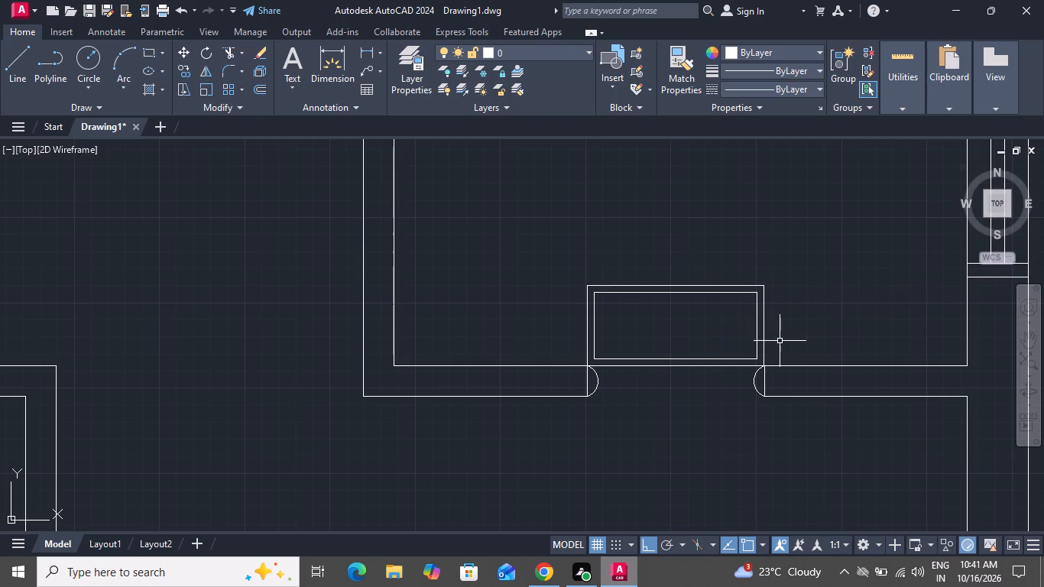
Draw a circle with a radius of about 3" at the centre of the inner rectangle.
click(85, 53)
scroll(574, 218, up, 1)
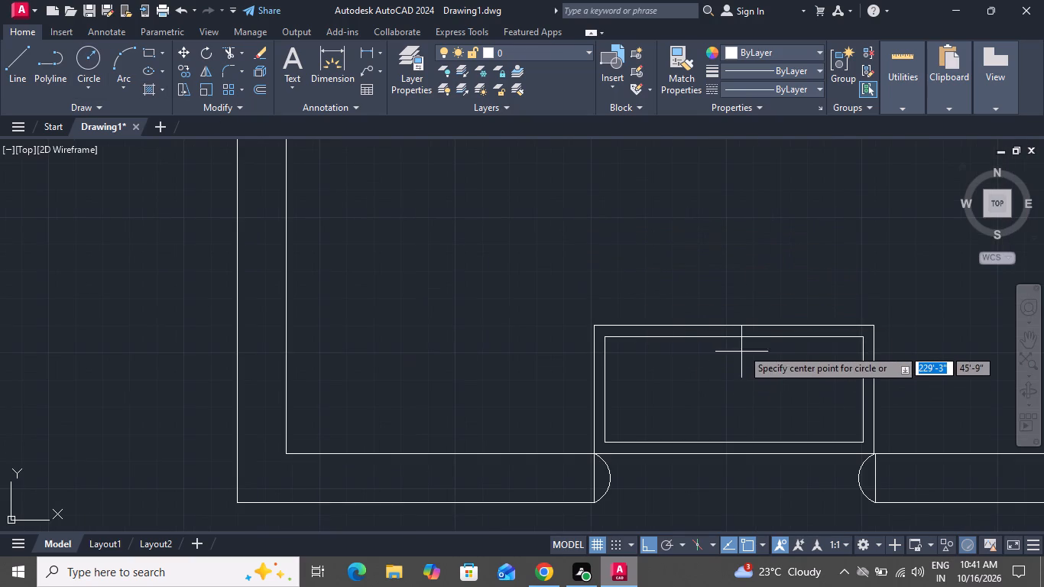
click(738, 392)
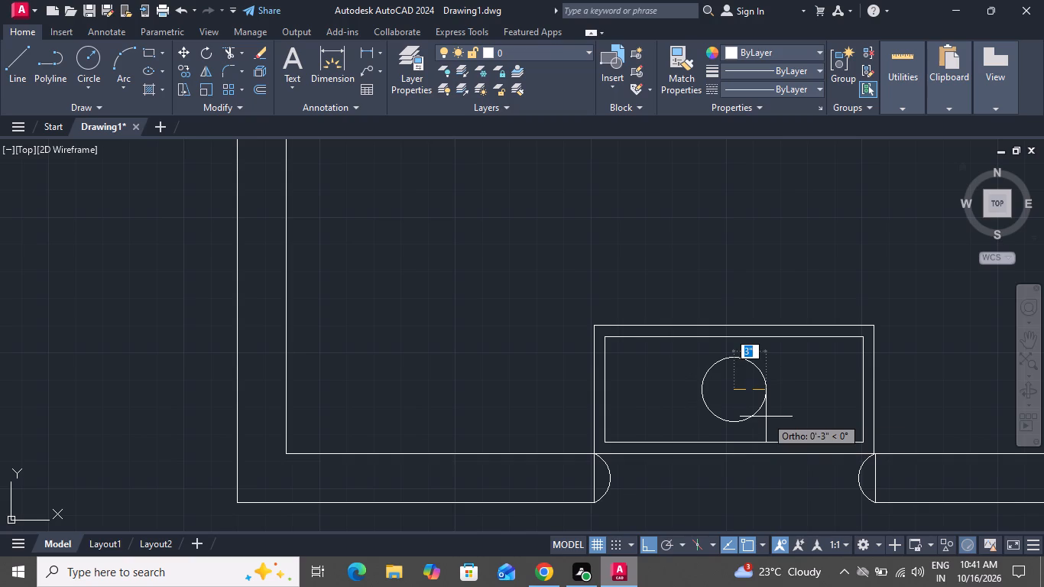
click(766, 417)
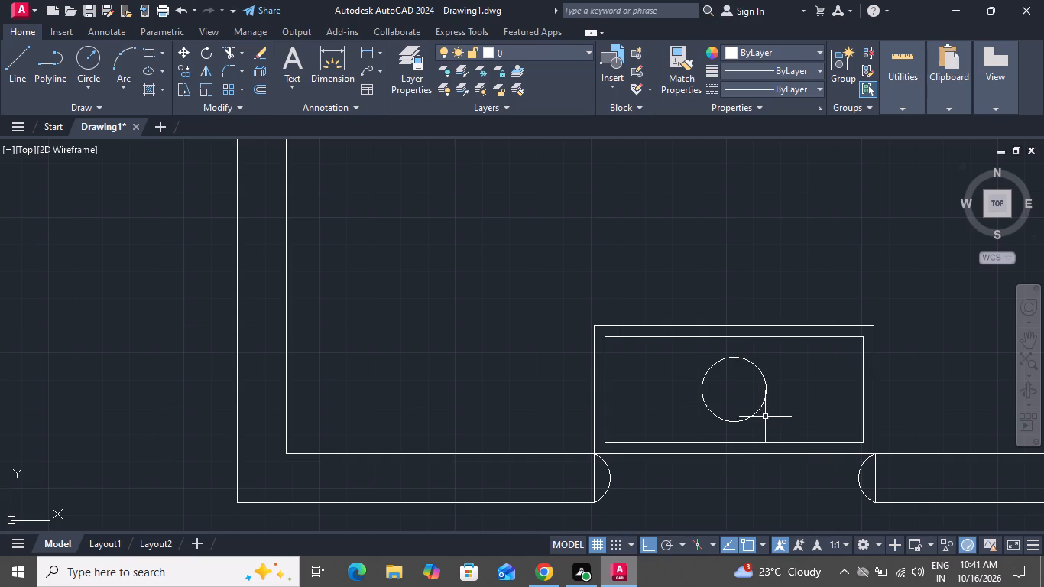
With Ortho off, draw an open trapezoid on the wall's upper edge beside the rectangle, with sides about 5" and top about 8" long.
scroll(687, 431, down, 2)
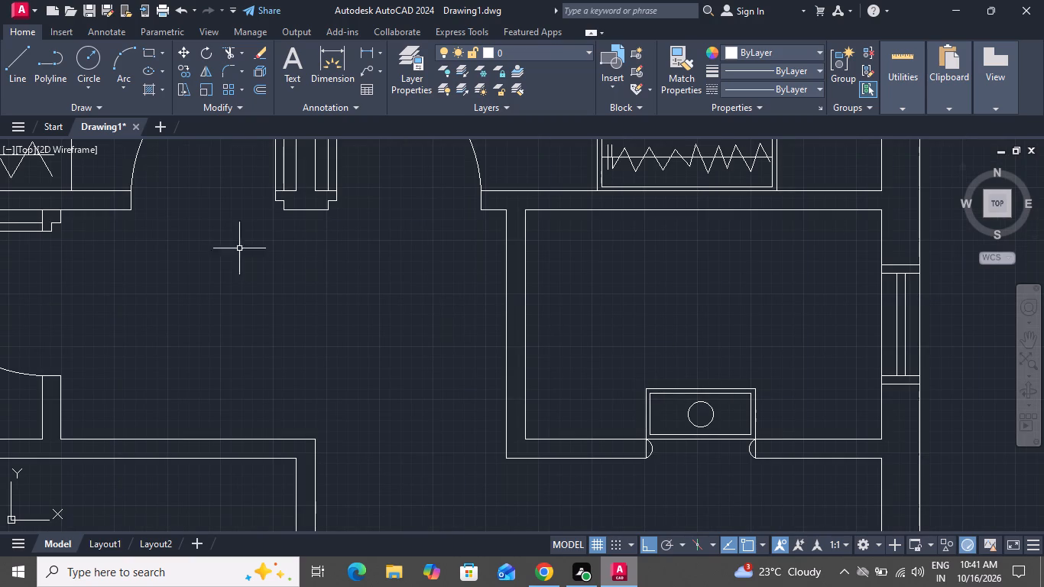
click(2, 57)
scroll(582, 449, up, 2)
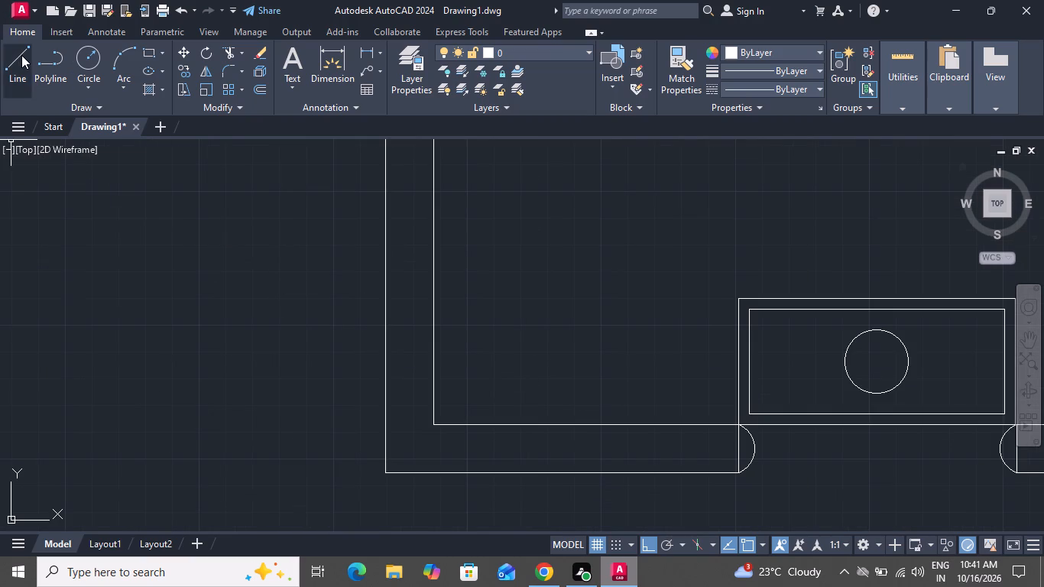
click(21, 55)
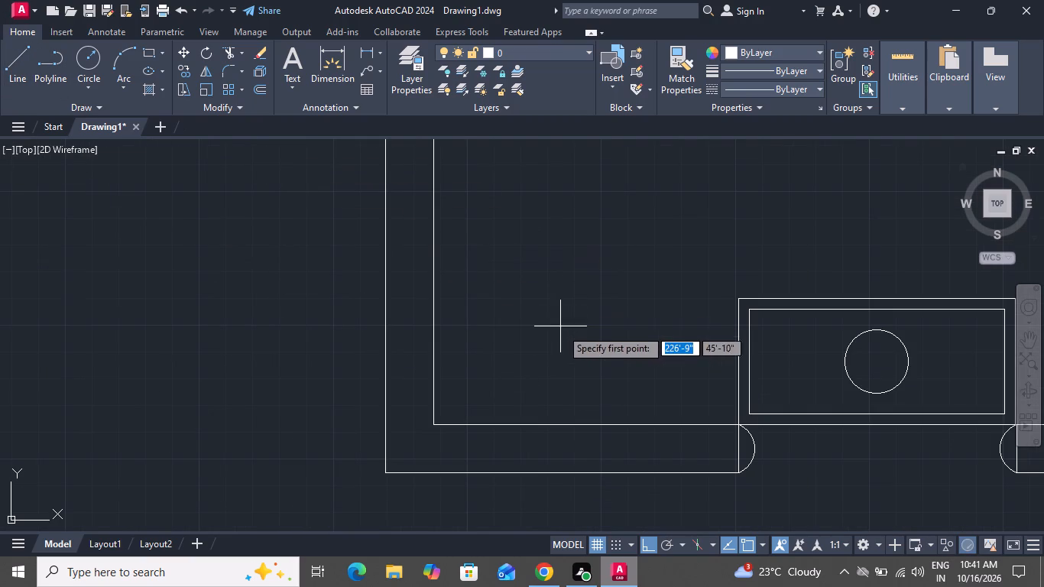
click(534, 423)
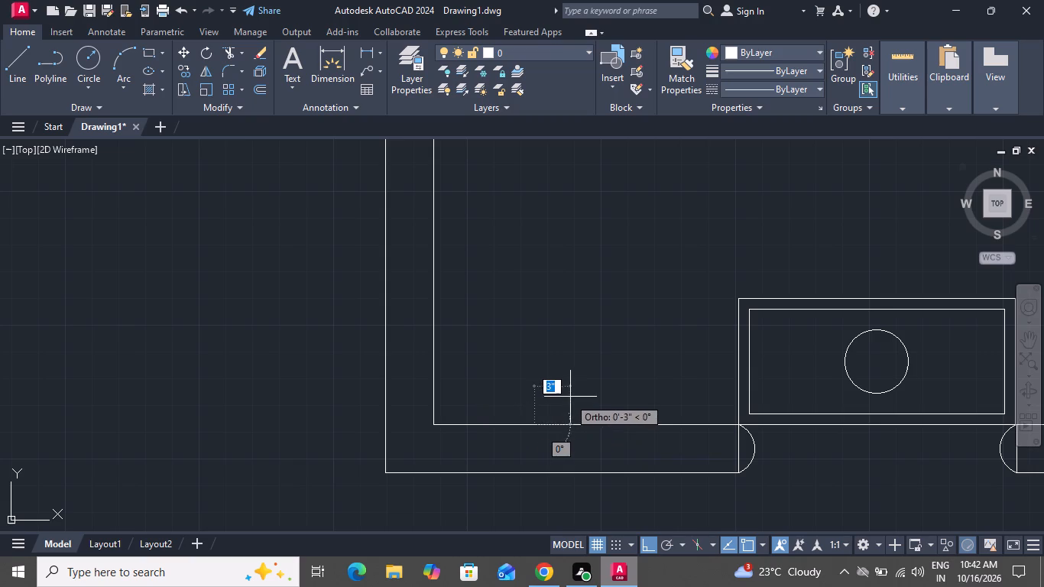
click(644, 541)
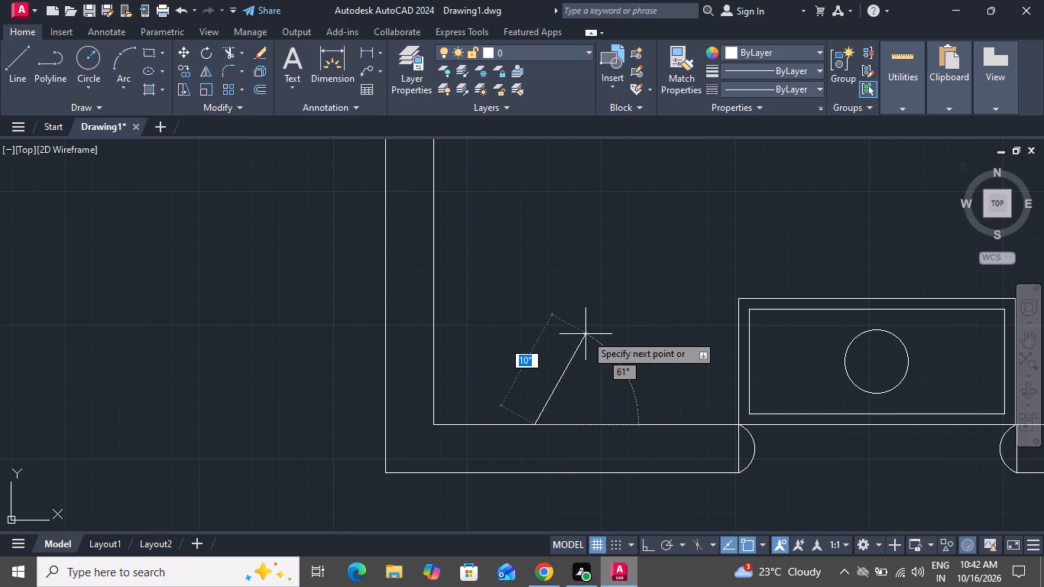
click(546, 372)
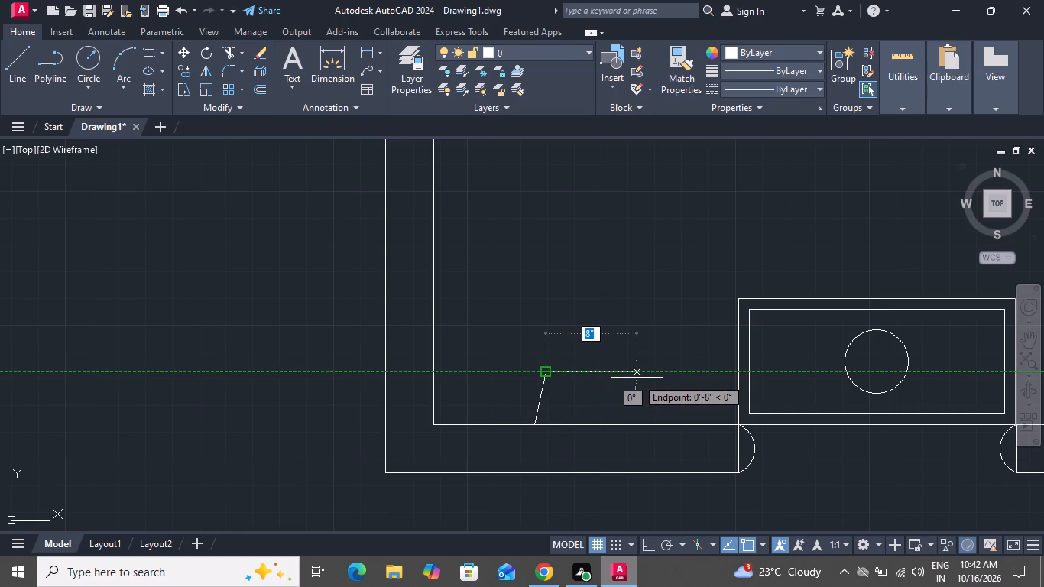
click(638, 371)
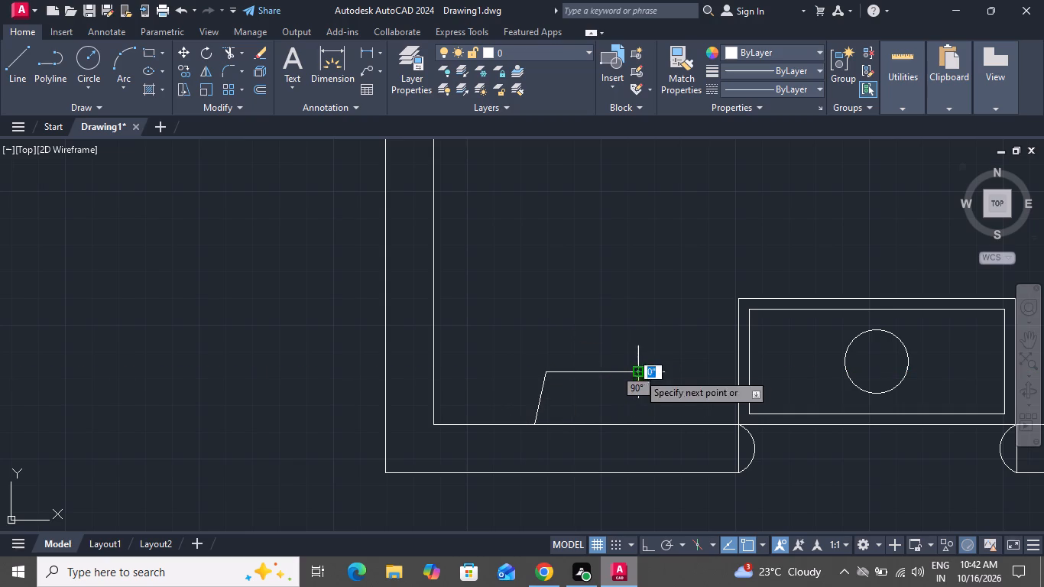
click(652, 420)
right_click(652, 420)
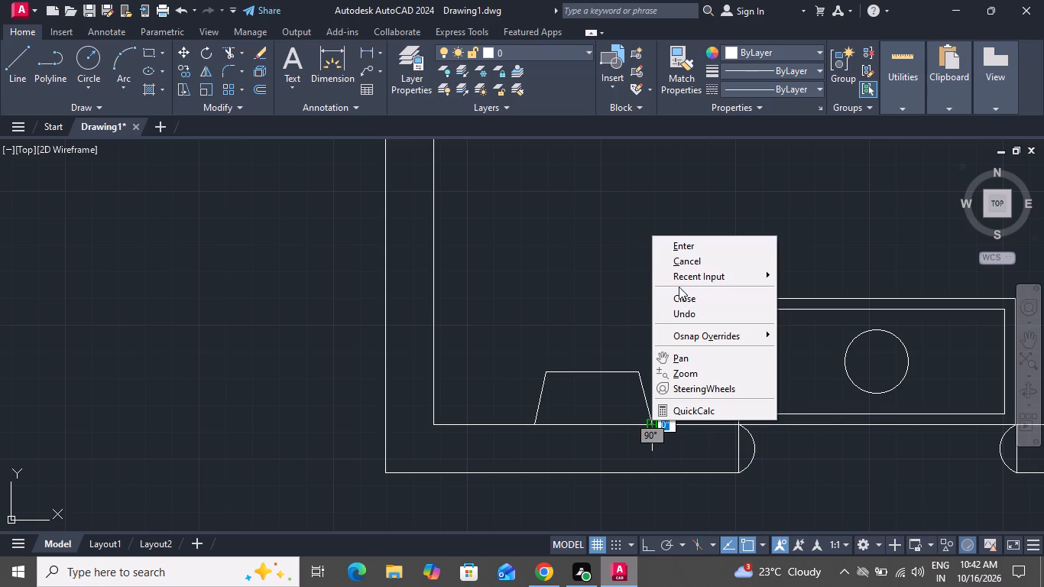
click(682, 255)
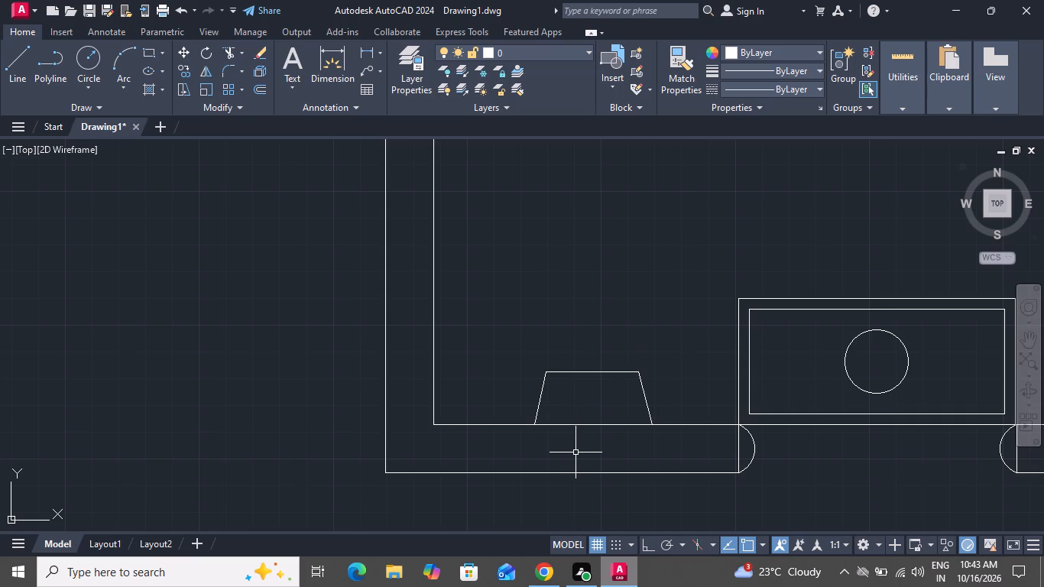
Draw two separate slanted lines about 2" long, rising from the trapezoid's top edge and leaning toward each other.
click(21, 56)
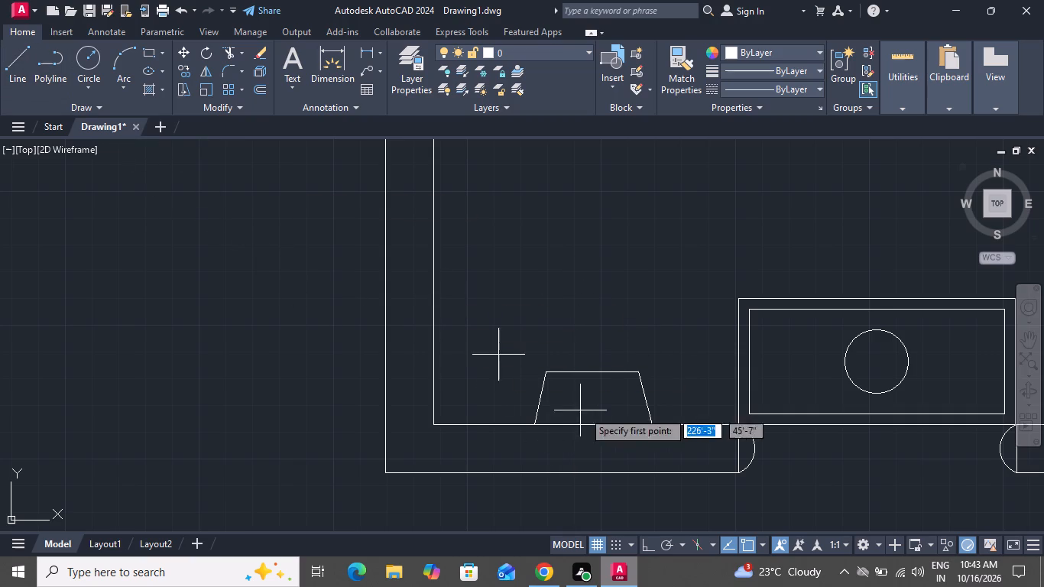
scroll(566, 391, up, 1)
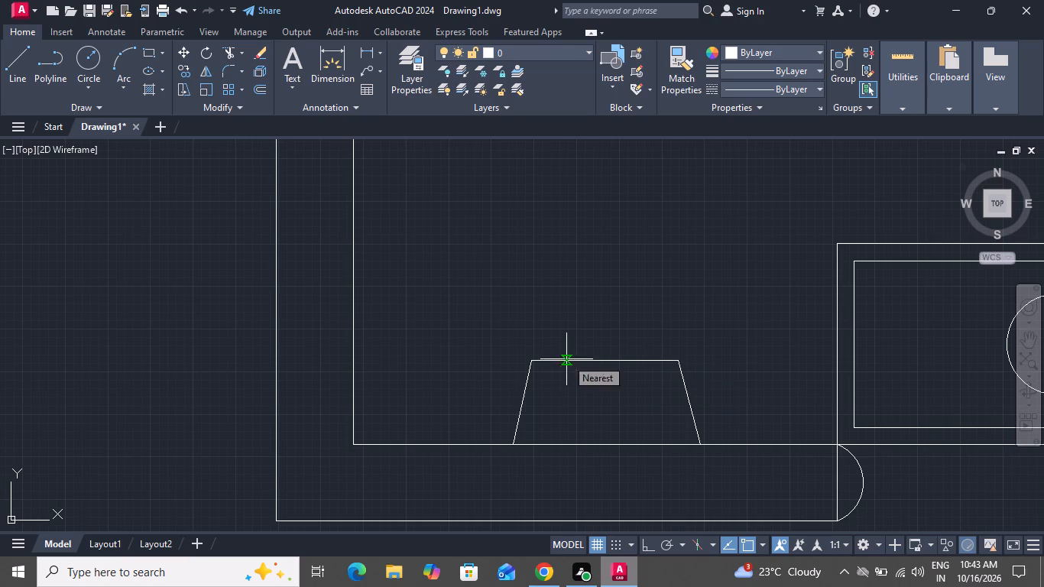
click(566, 360)
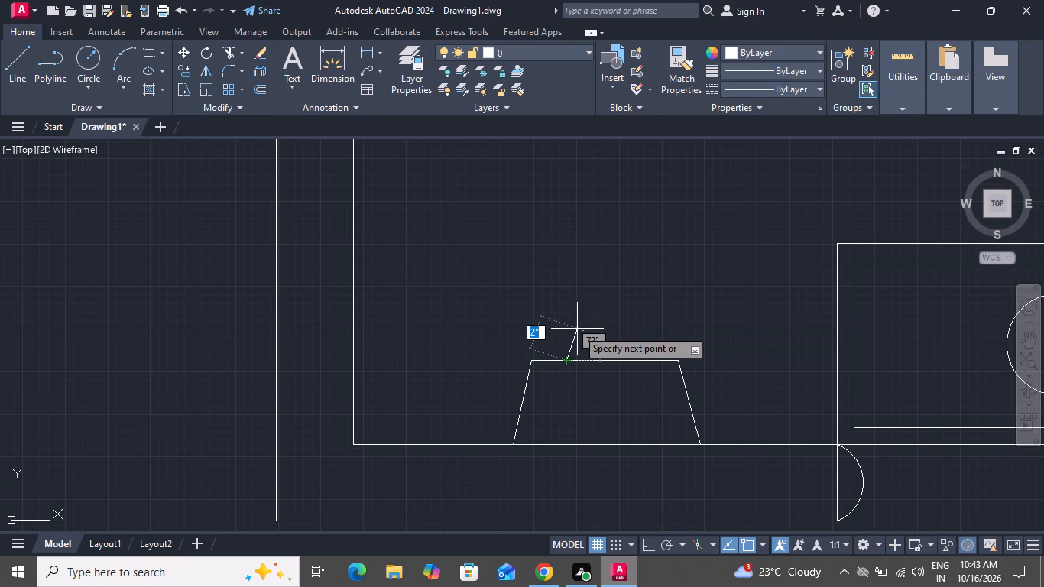
click(577, 329)
right_click(547, 351)
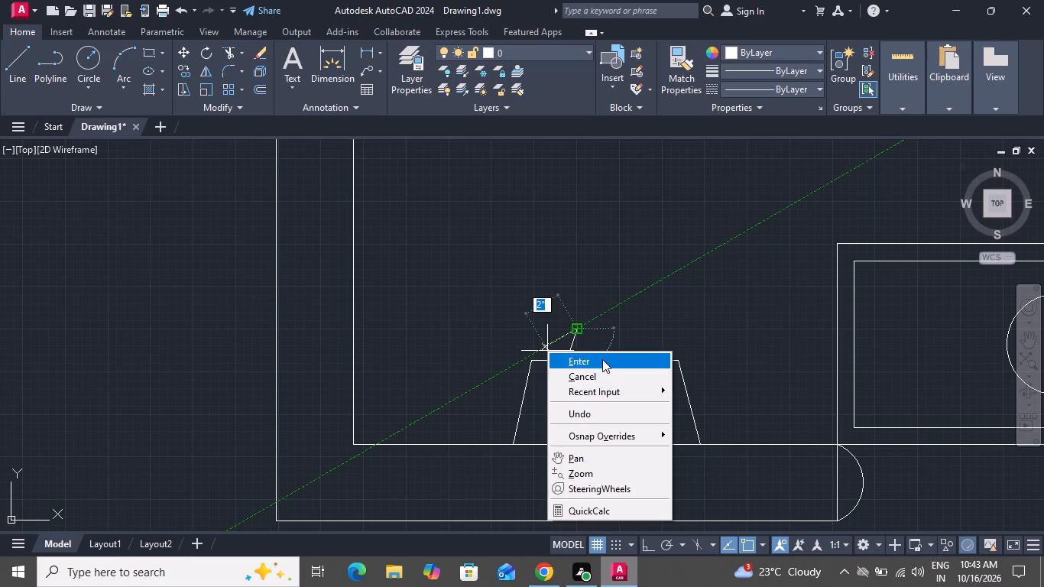
click(602, 368)
click(30, 57)
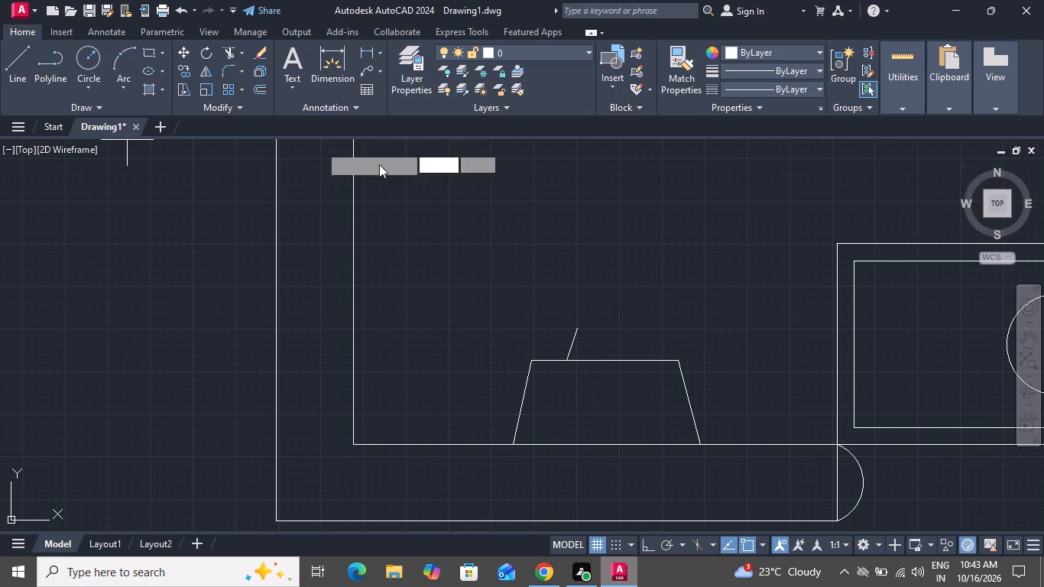
click(620, 363)
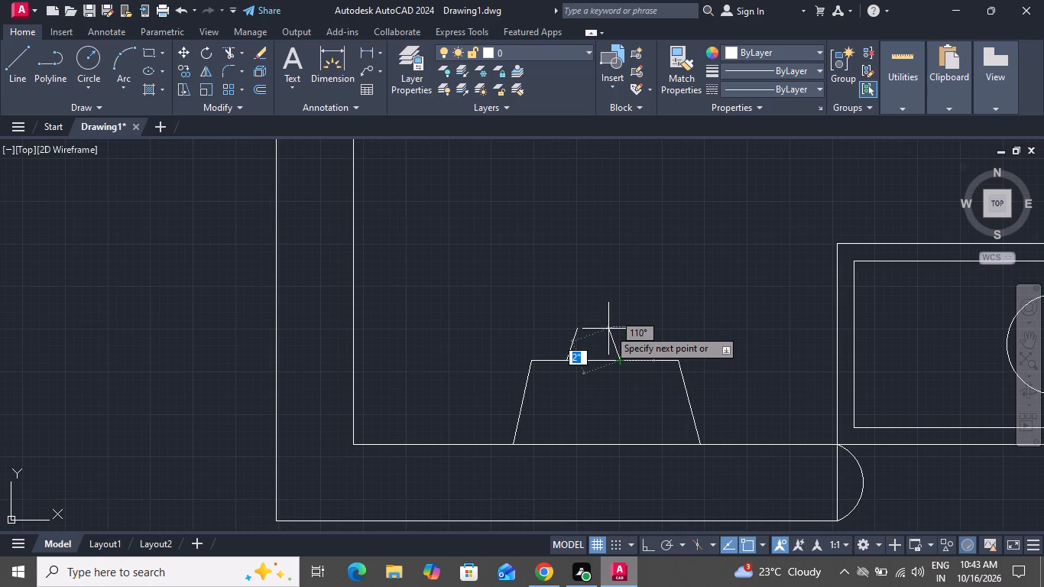
click(608, 329)
right_click(608, 329)
click(638, 352)
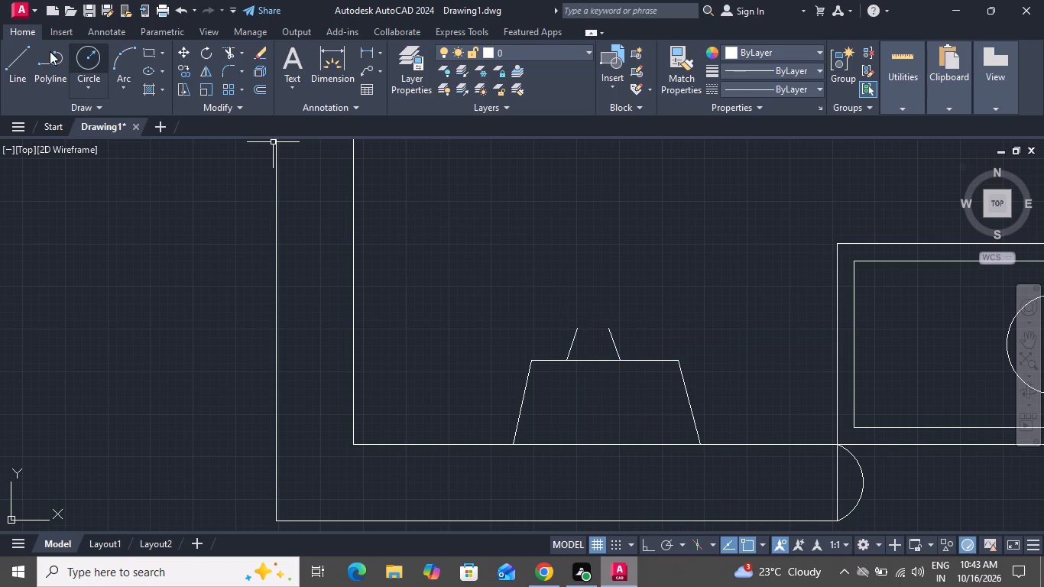
Draw a nearly horizontal line about 3" long across the tops of the two slanted lines, overhanging both sides.
click(27, 60)
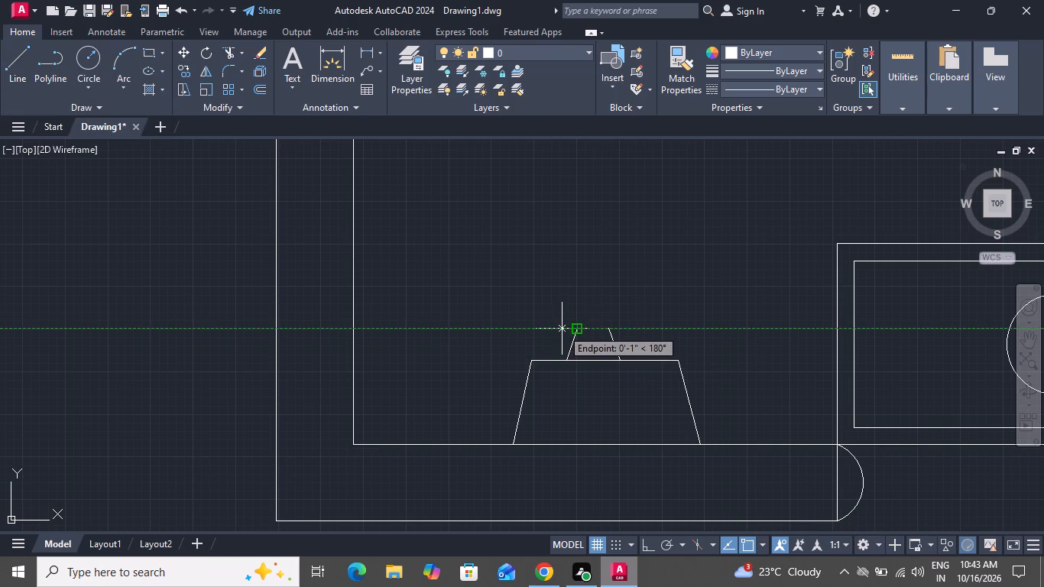
click(562, 329)
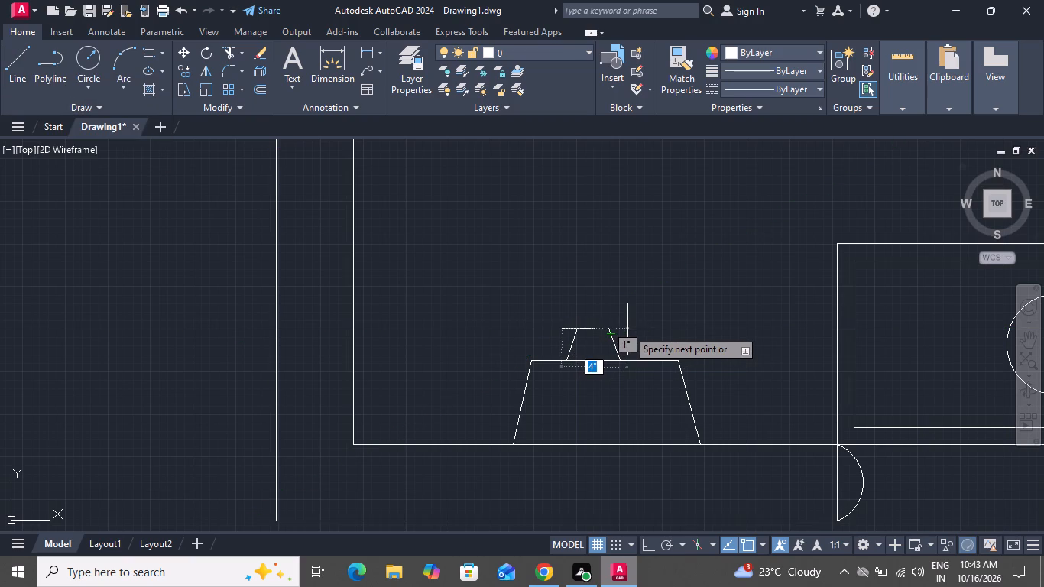
scroll(631, 329, up, 3)
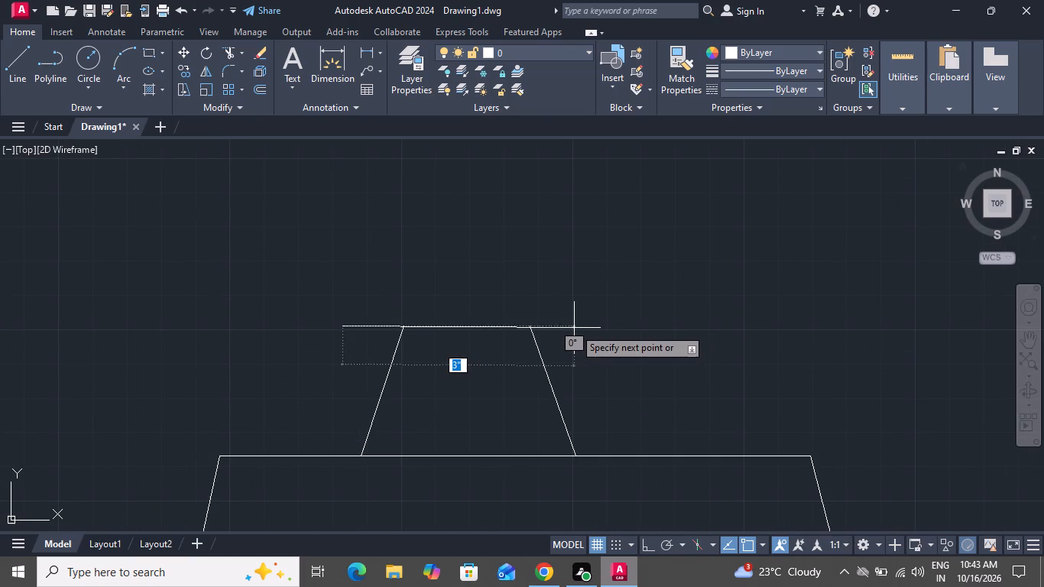
click(574, 327)
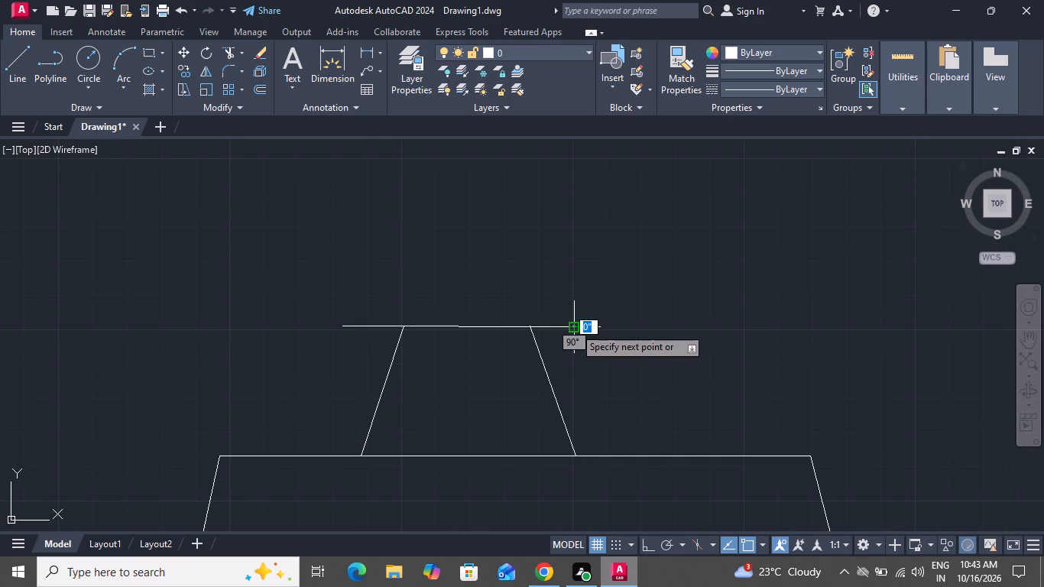
right_click(574, 327)
click(629, 351)
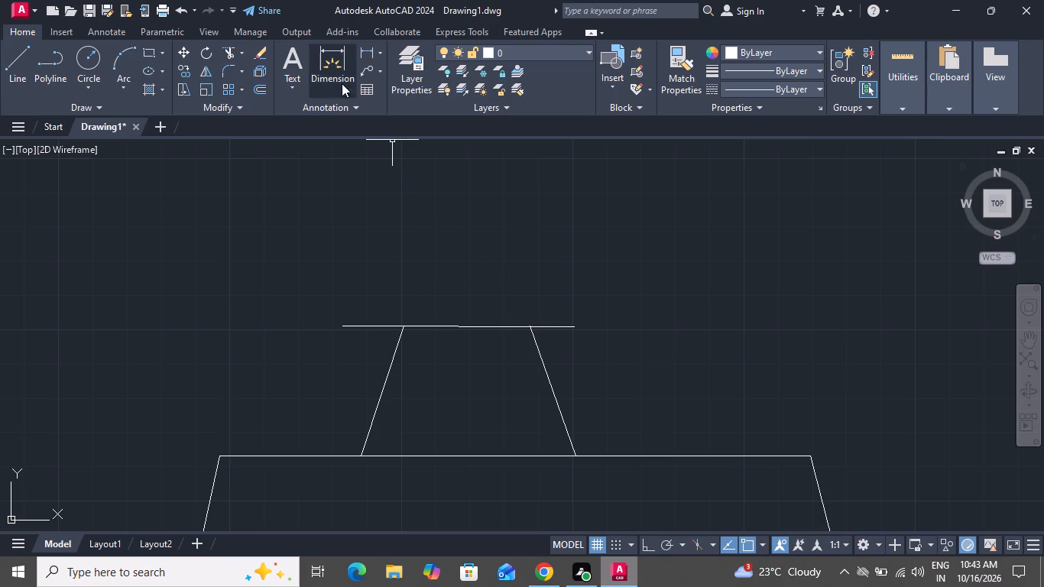
Draw a three-point arc starting at the horizontal line's left end, passing through its right end and ending about 1" beyond it.
click(128, 60)
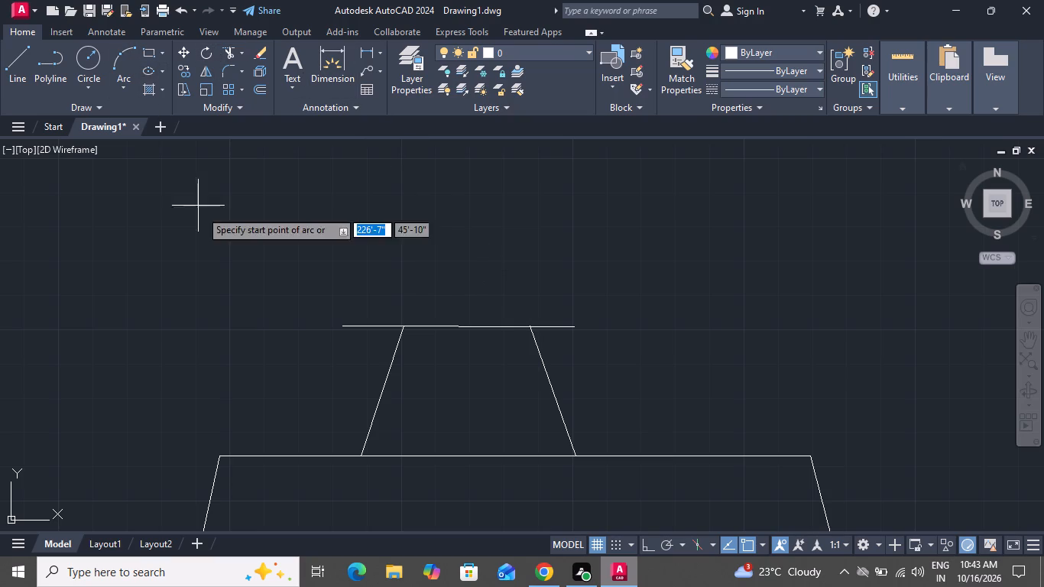
click(341, 327)
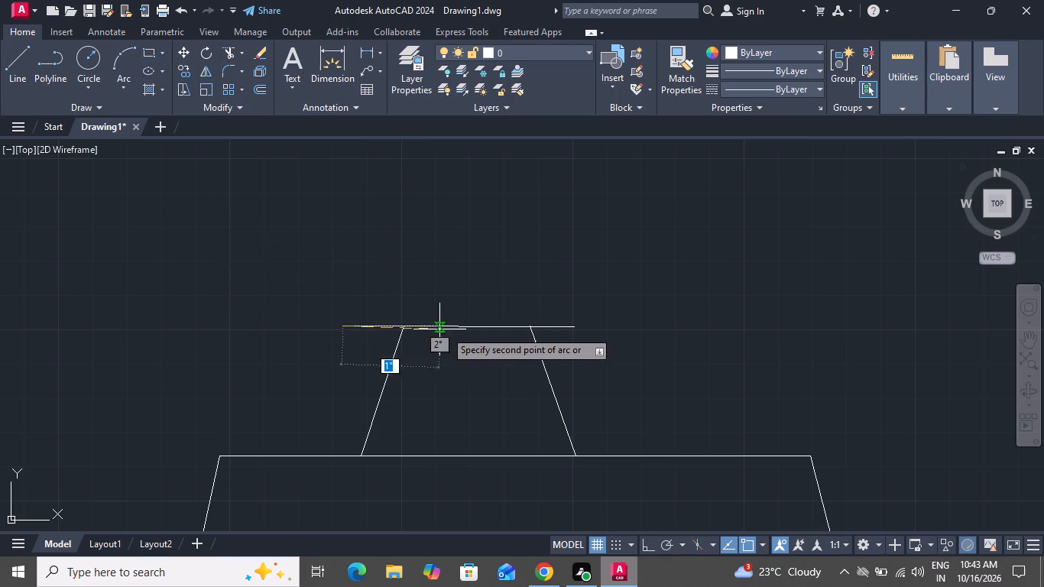
click(573, 326)
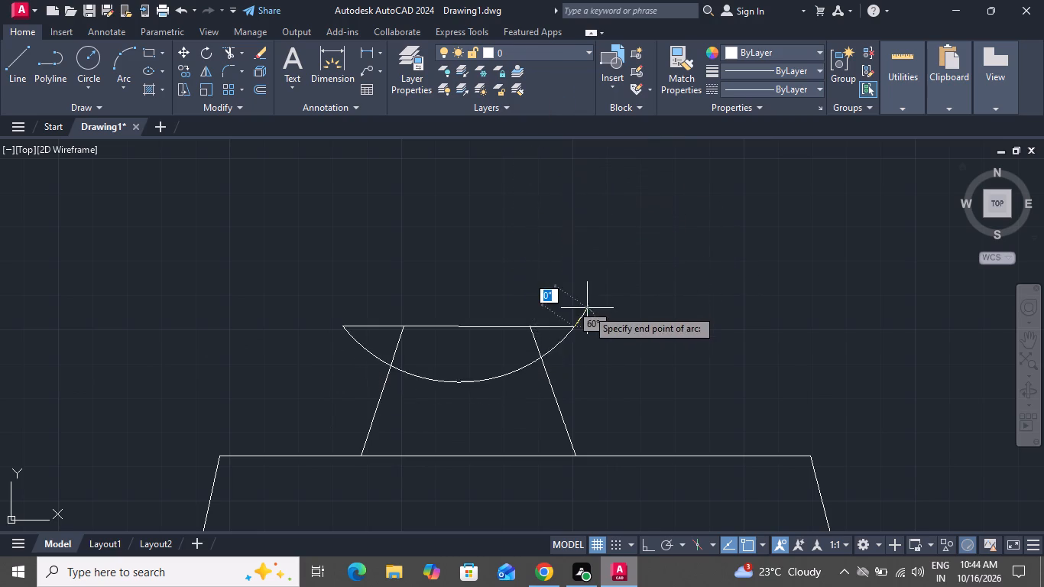
scroll(587, 309, down, 2)
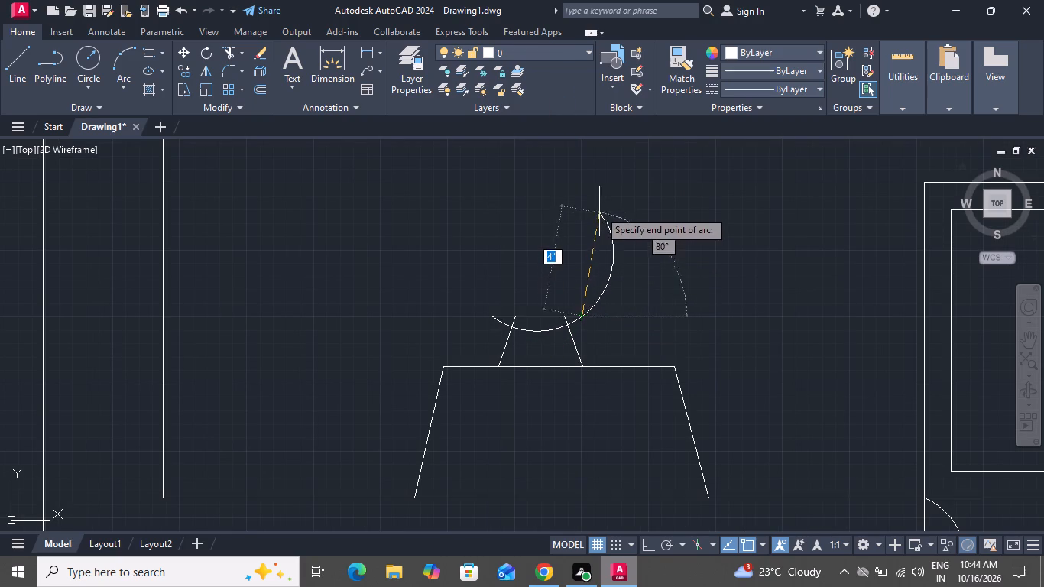
right_click(605, 157)
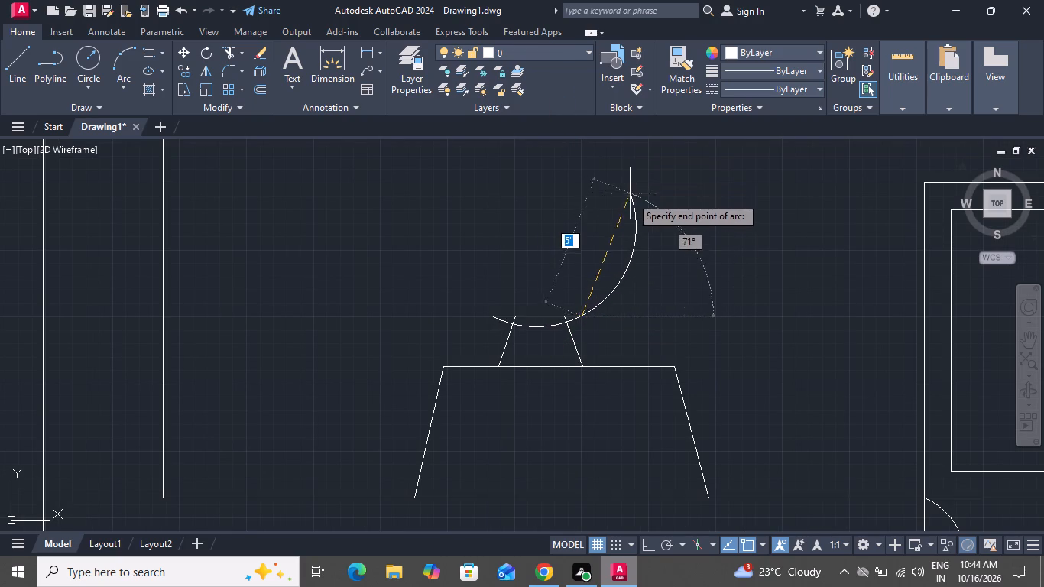
right_click(634, 230)
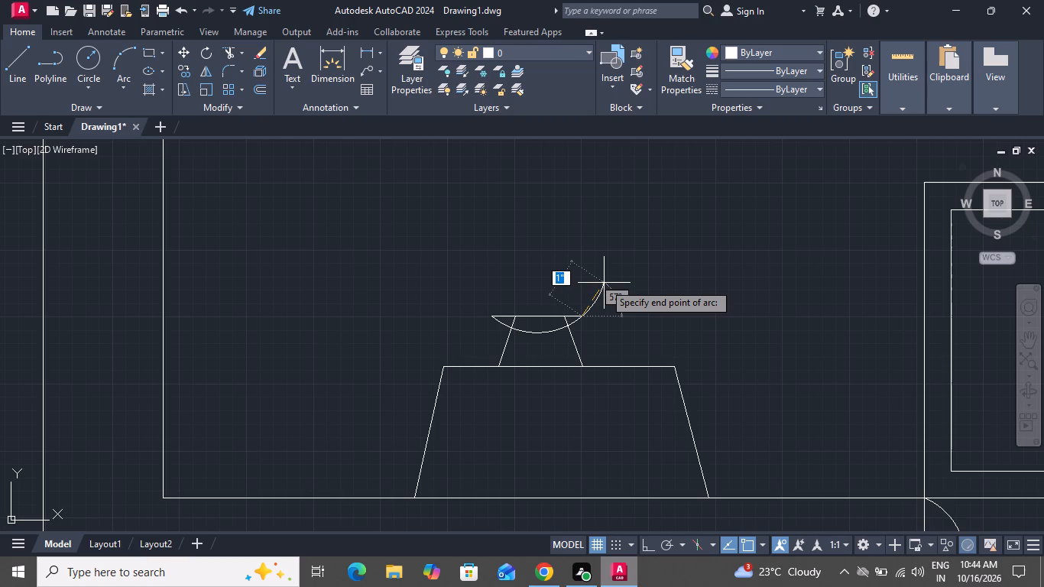
click(604, 283)
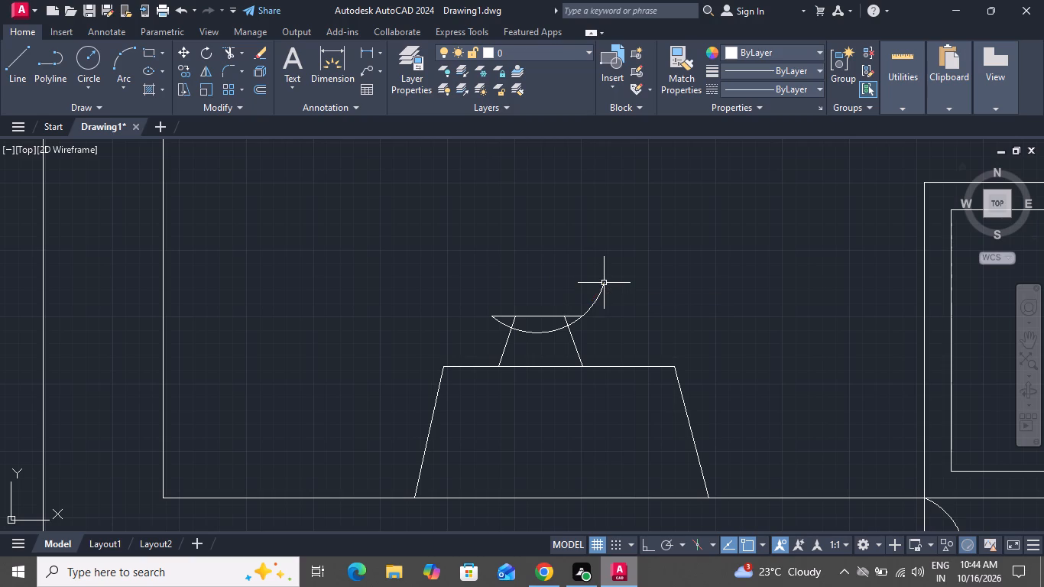
Trim the arc's overhang past the horizontal line's right end and the parts of both slanted lines above the arc.
click(234, 56)
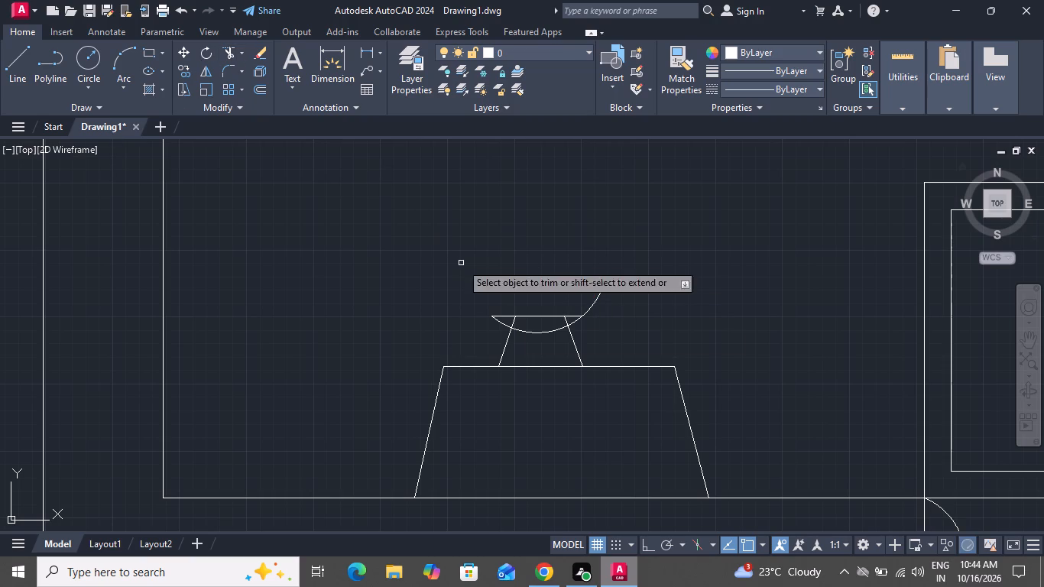
drag(572, 284, 582, 287)
click(627, 326)
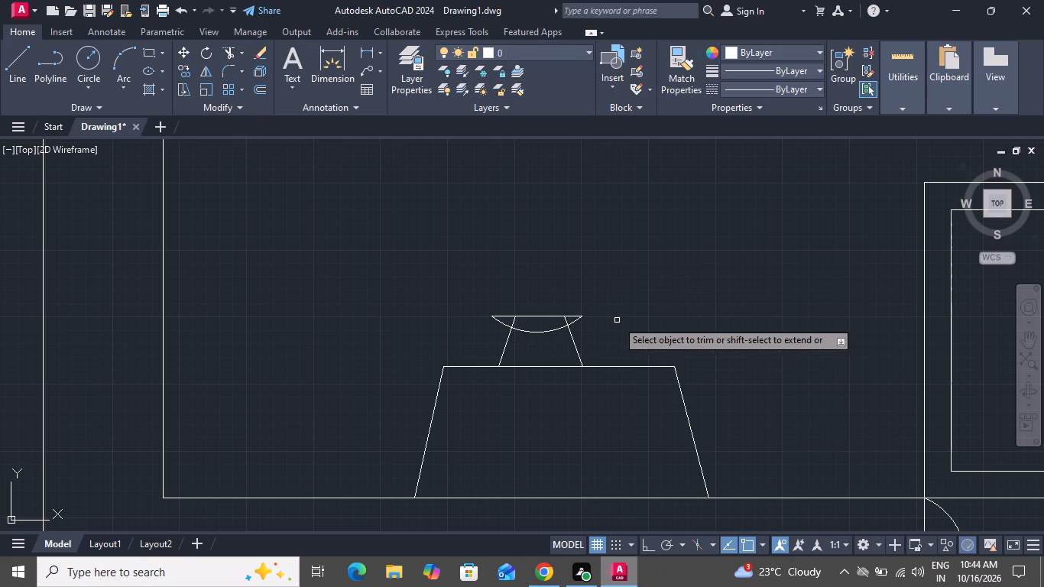
scroll(553, 318, up, 3)
drag(579, 332, 594, 326)
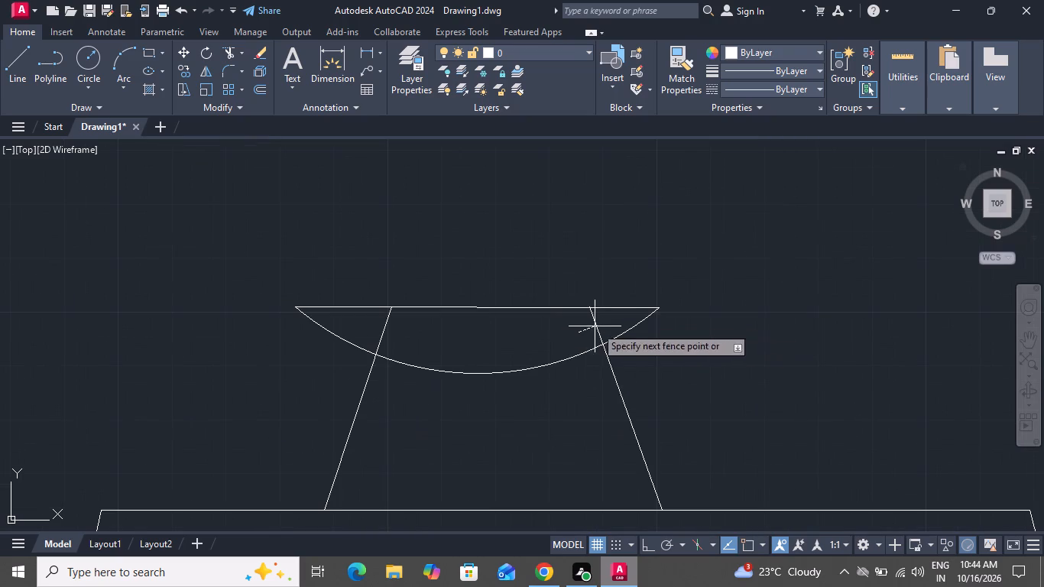
click(608, 325)
click(415, 331)
click(381, 324)
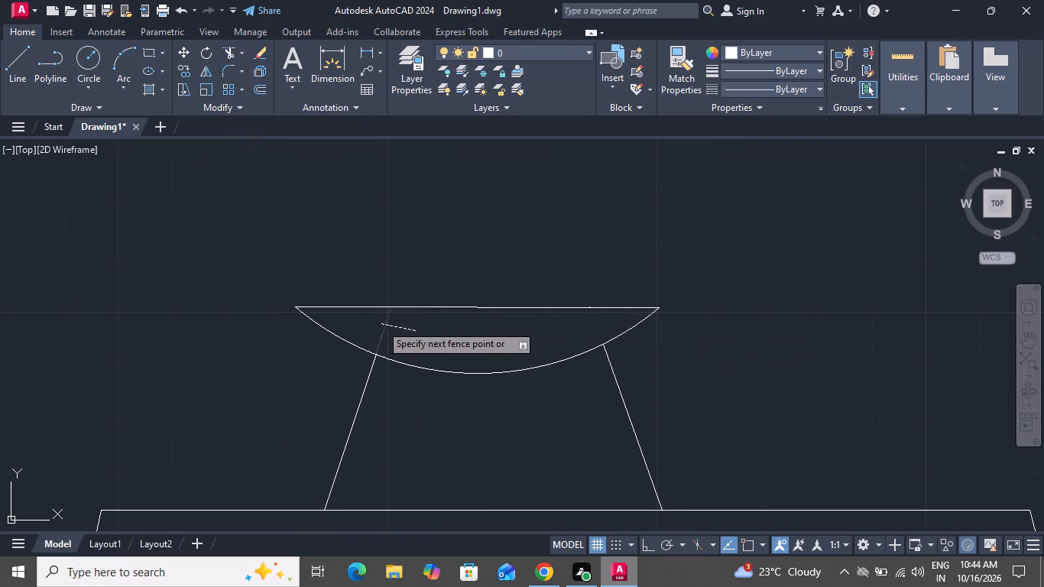
scroll(456, 355, down, 2)
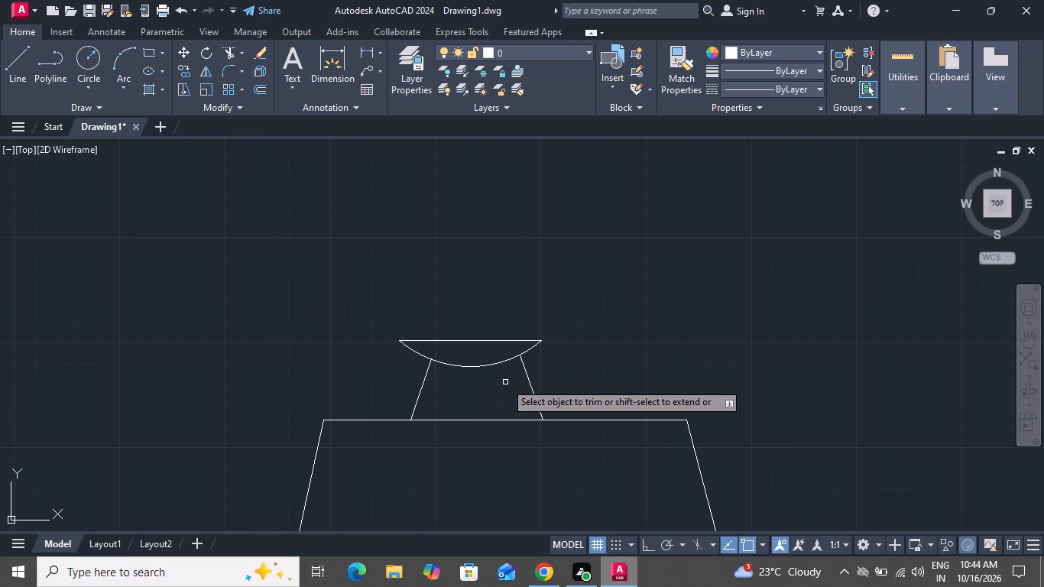
right_click(577, 339)
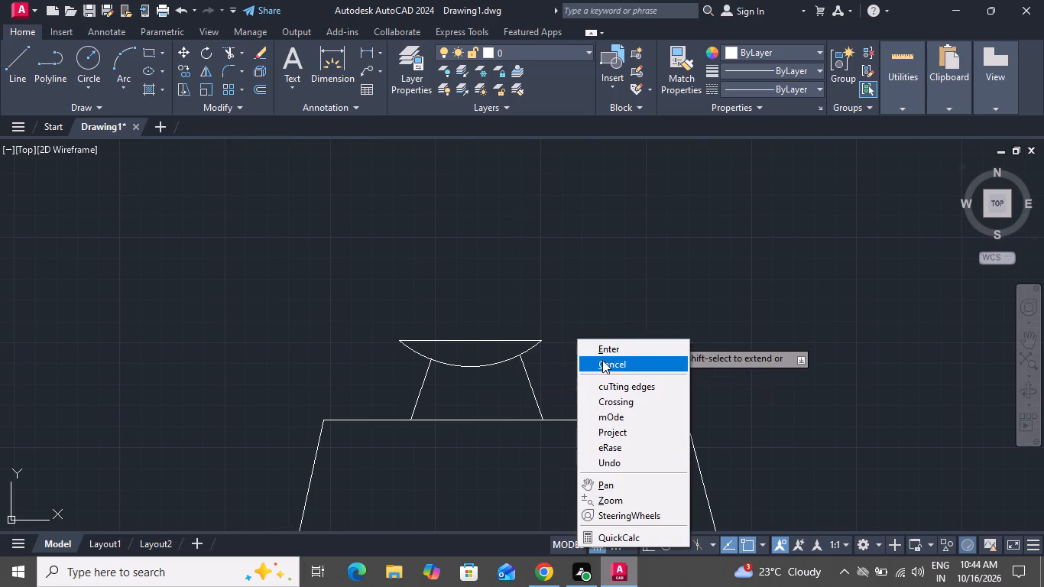
click(602, 360)
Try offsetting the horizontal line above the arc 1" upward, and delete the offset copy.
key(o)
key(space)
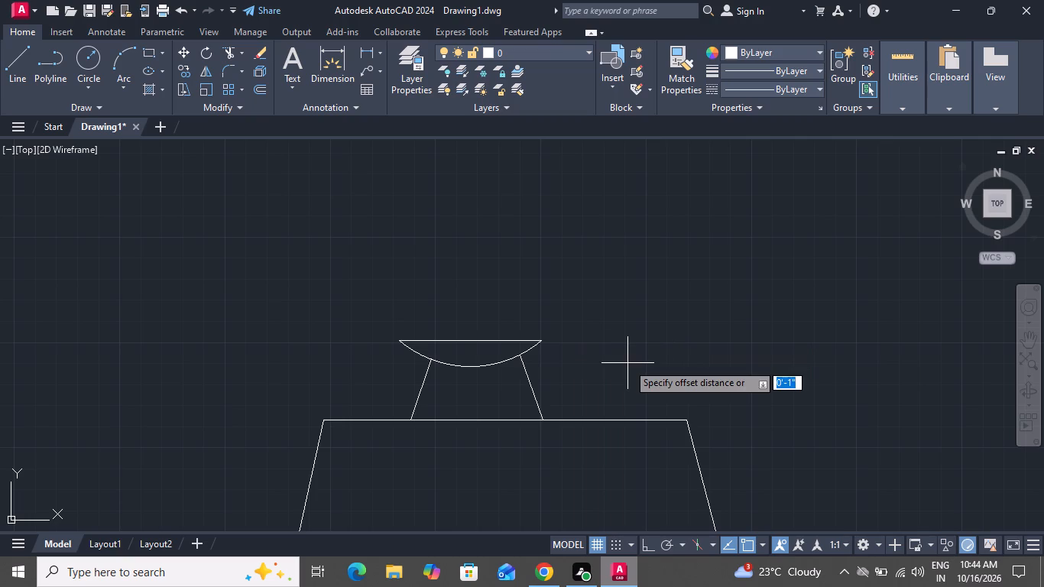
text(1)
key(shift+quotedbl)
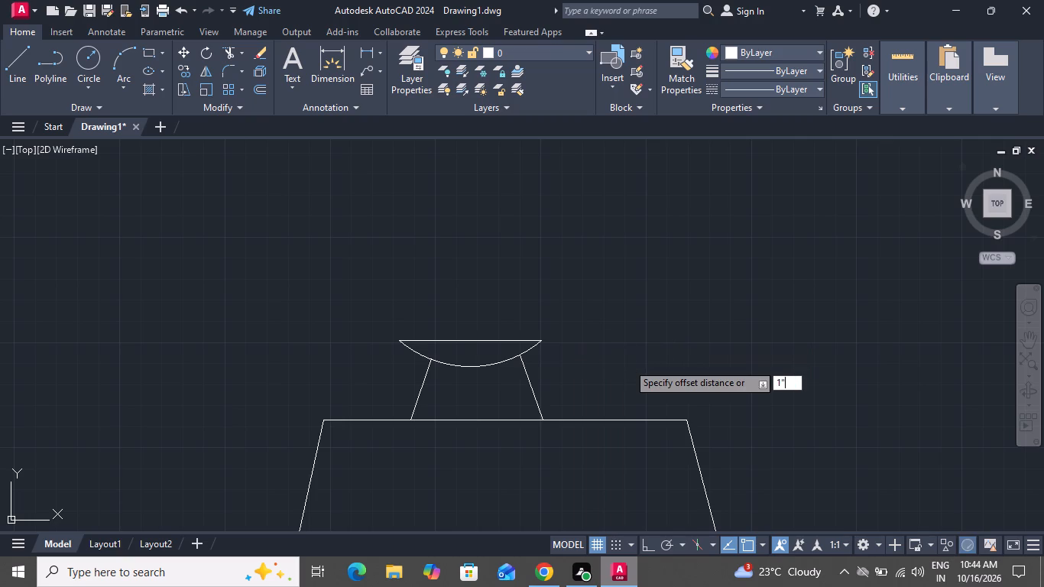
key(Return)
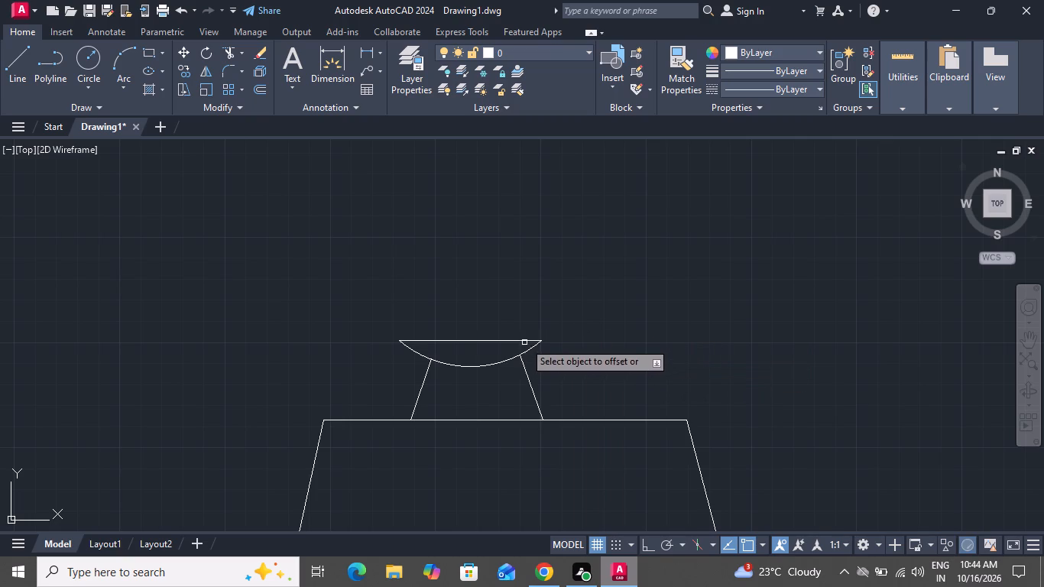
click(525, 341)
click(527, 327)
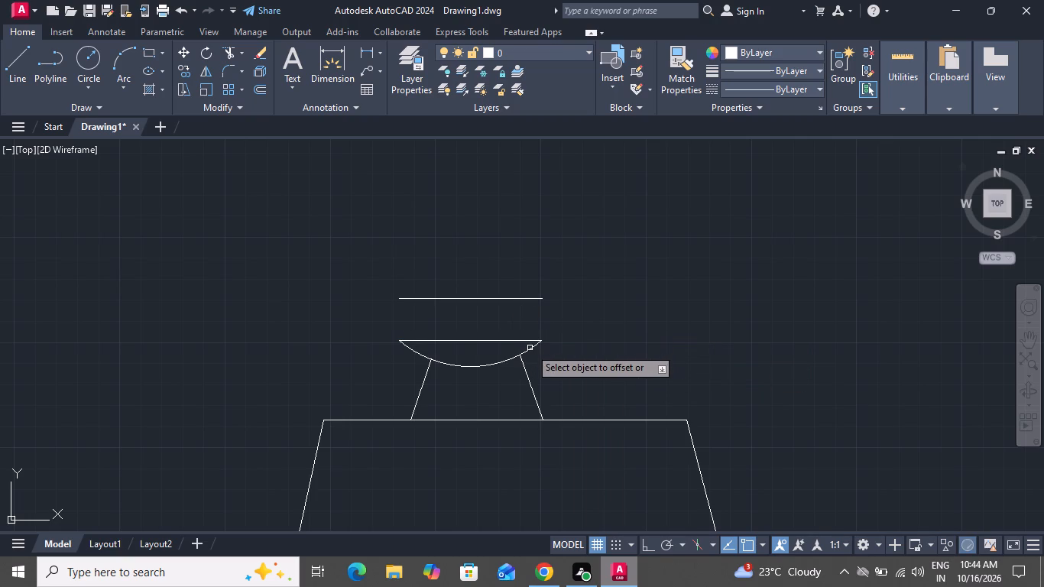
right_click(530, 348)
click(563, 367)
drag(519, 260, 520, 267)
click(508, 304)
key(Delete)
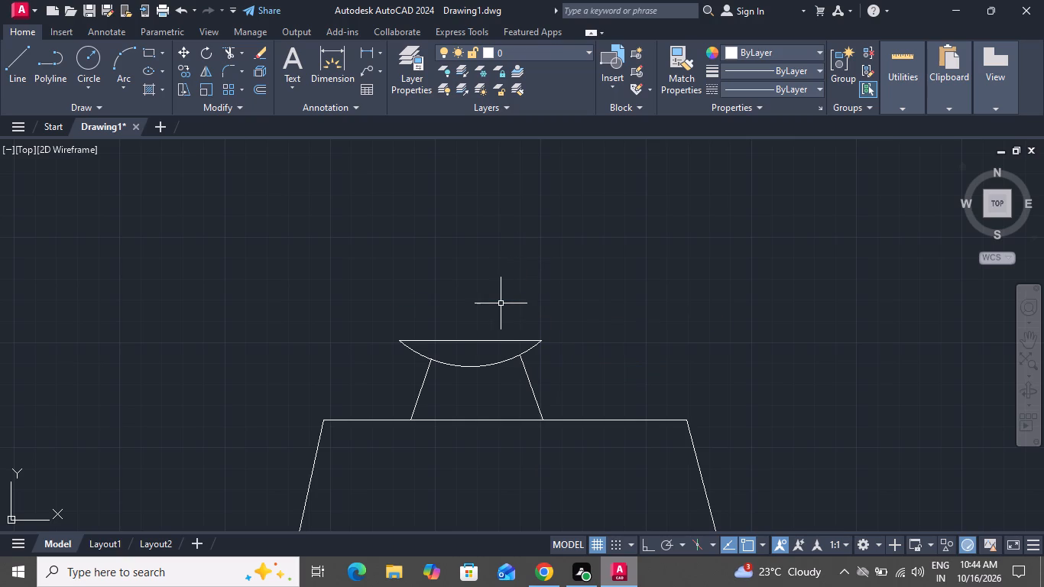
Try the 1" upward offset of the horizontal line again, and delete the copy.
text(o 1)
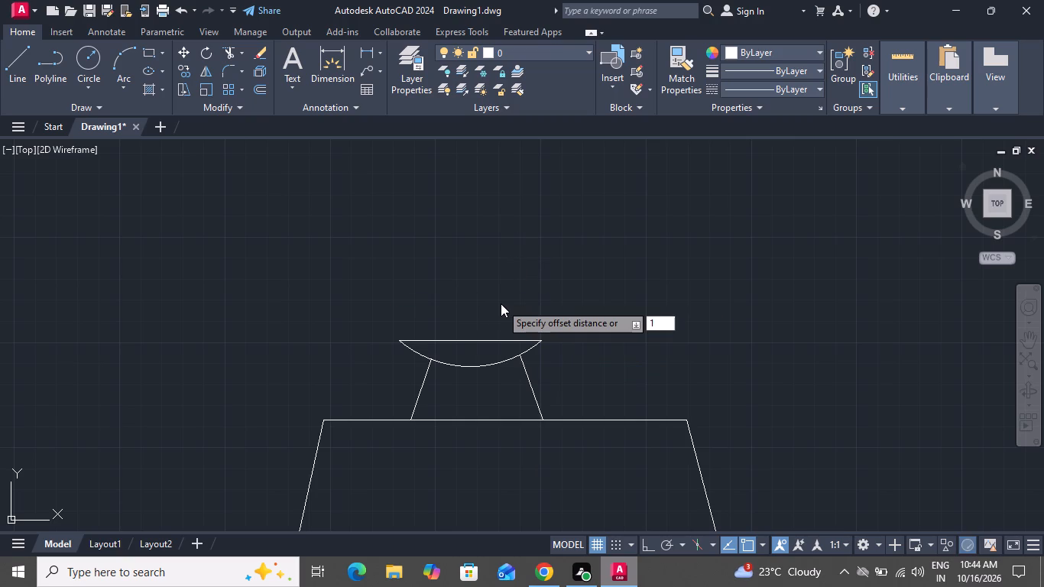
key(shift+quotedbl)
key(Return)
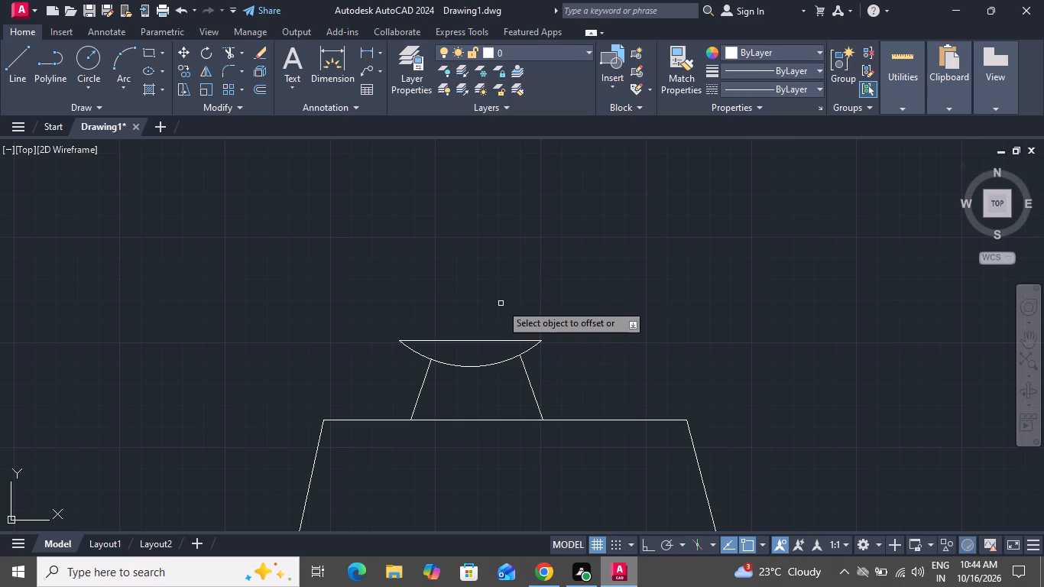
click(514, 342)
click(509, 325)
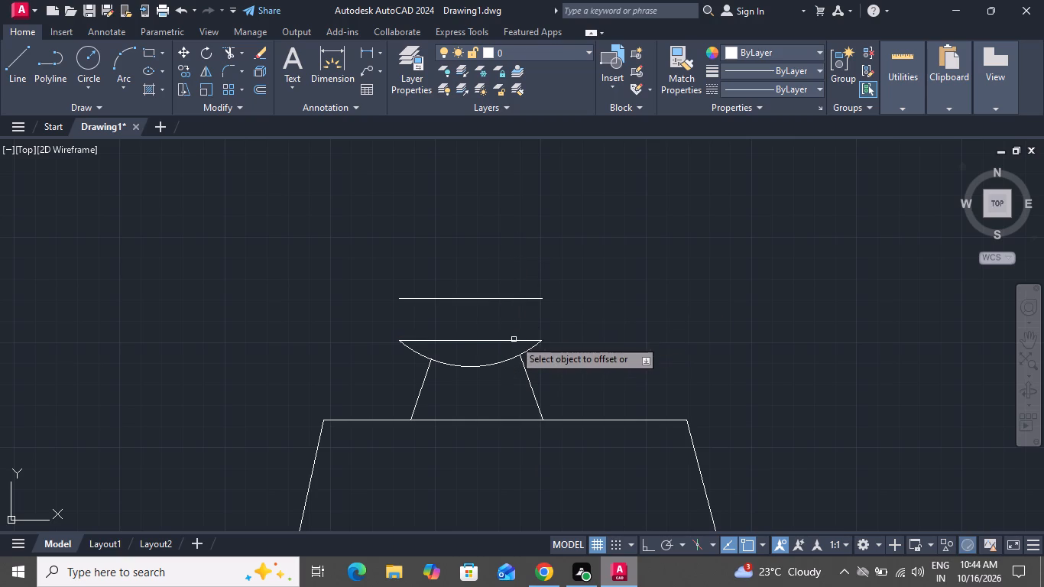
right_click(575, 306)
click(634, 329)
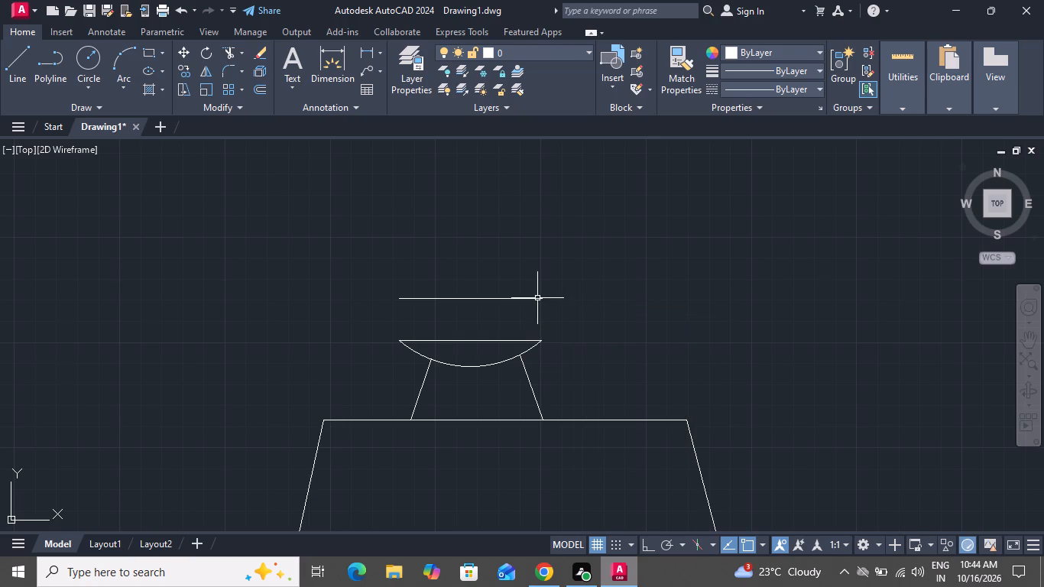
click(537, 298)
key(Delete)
Draw a thin strip about 3" long on top of the horizontal line with connected lines: short left side, top edge and short right side.
click(5, 76)
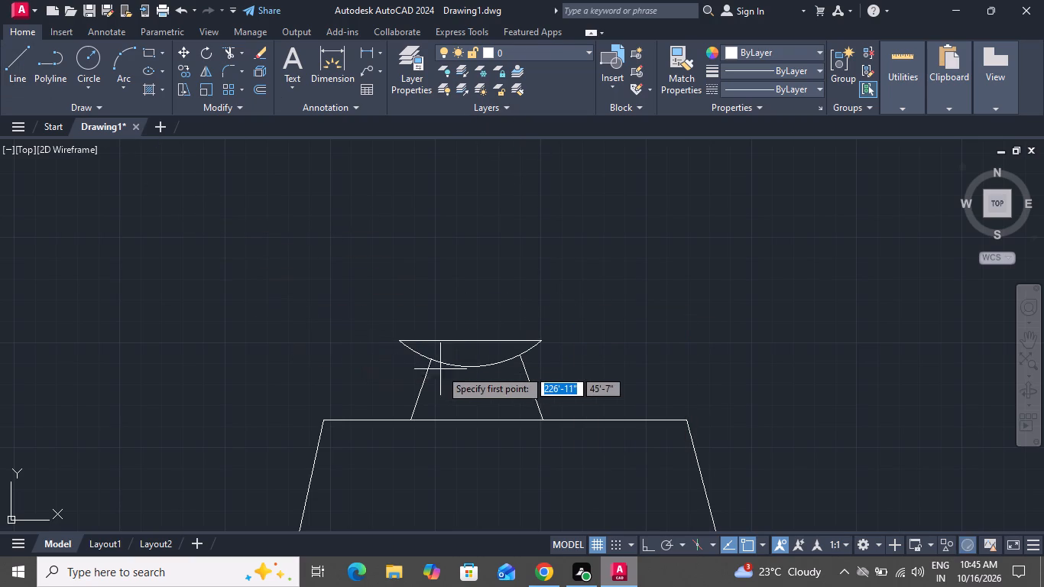
scroll(408, 342, up, 1)
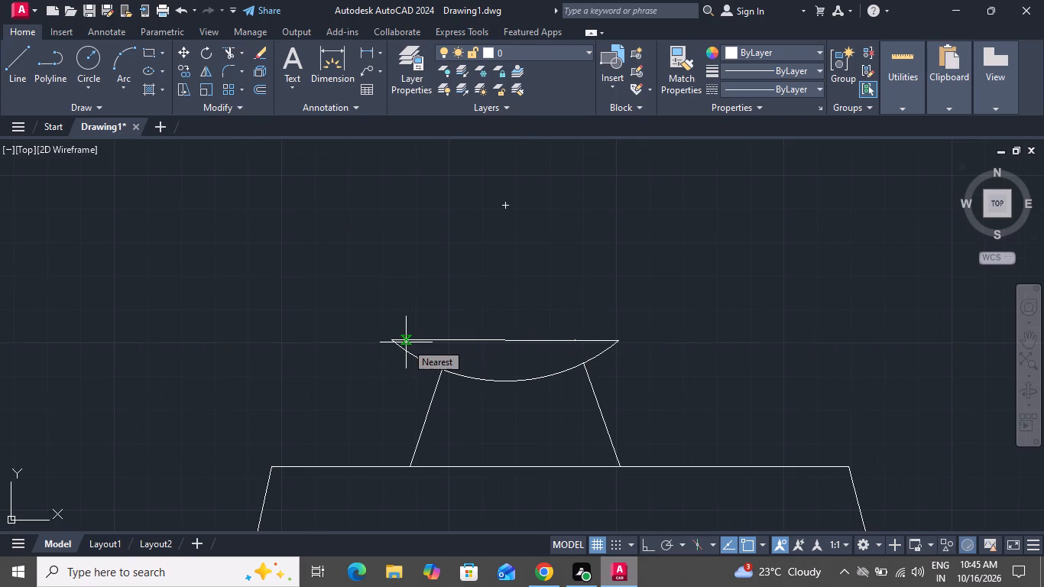
scroll(402, 343, up, 2)
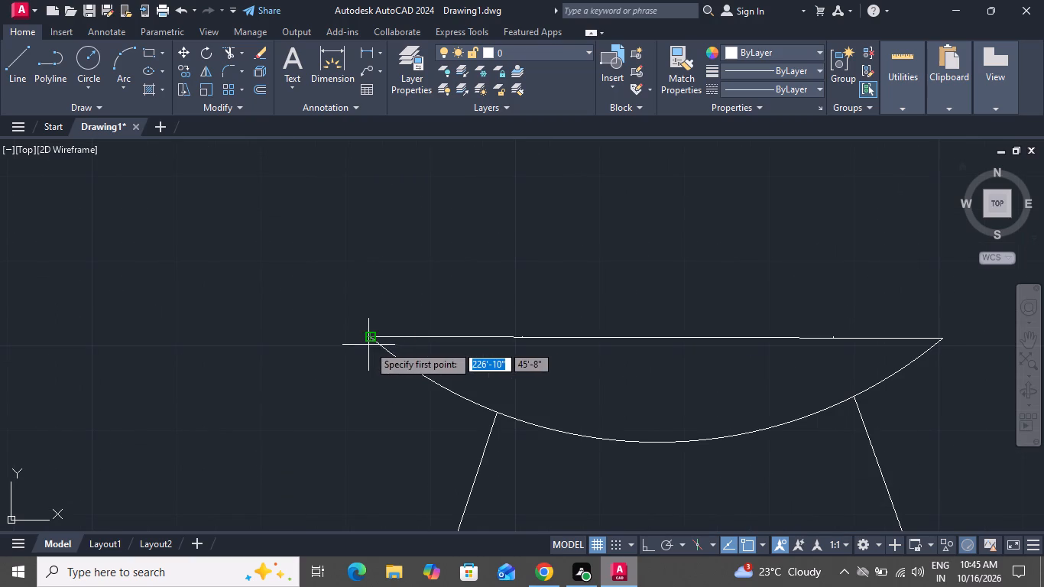
click(368, 339)
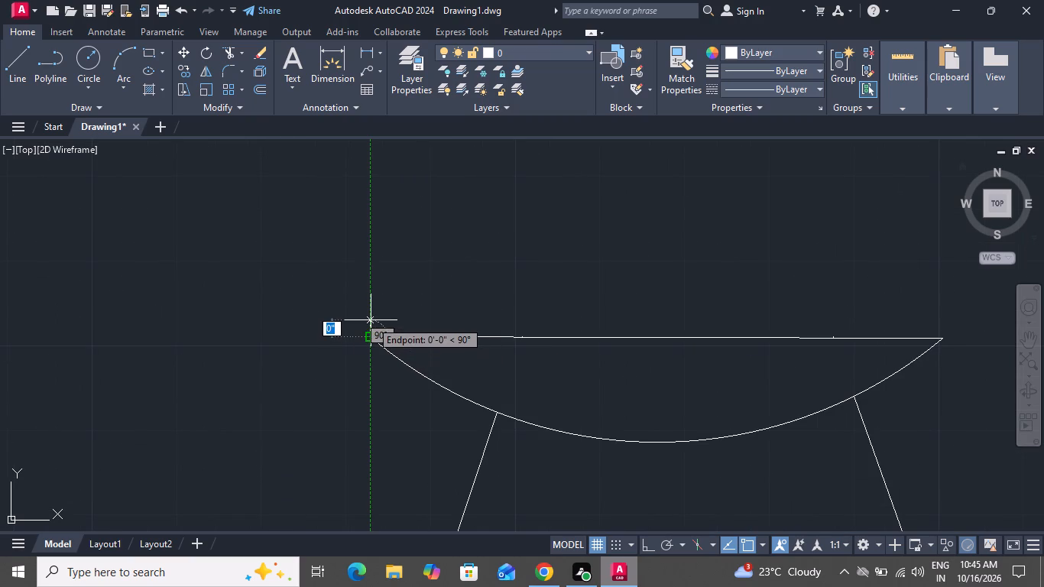
click(371, 325)
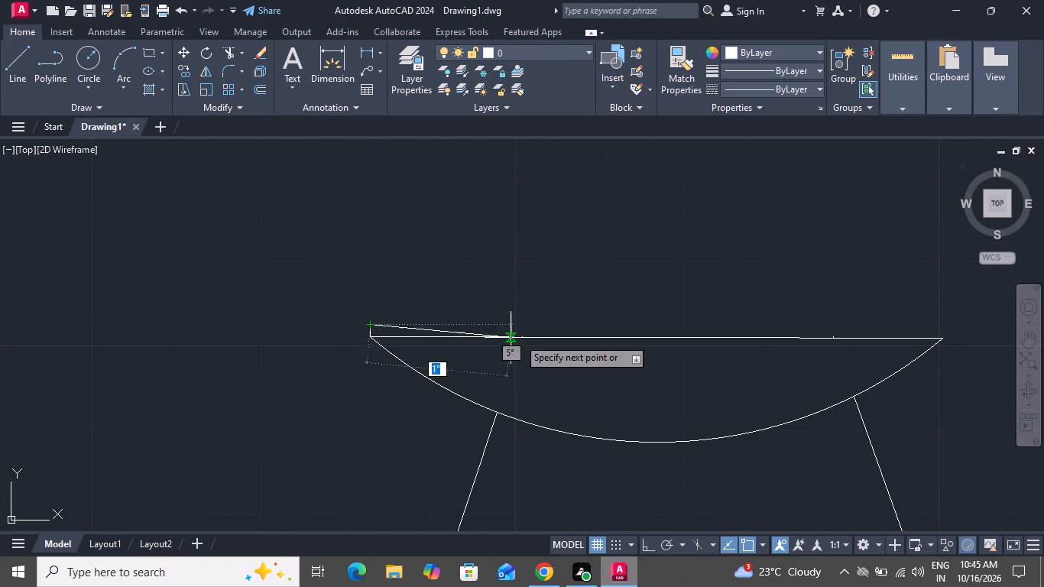
click(938, 328)
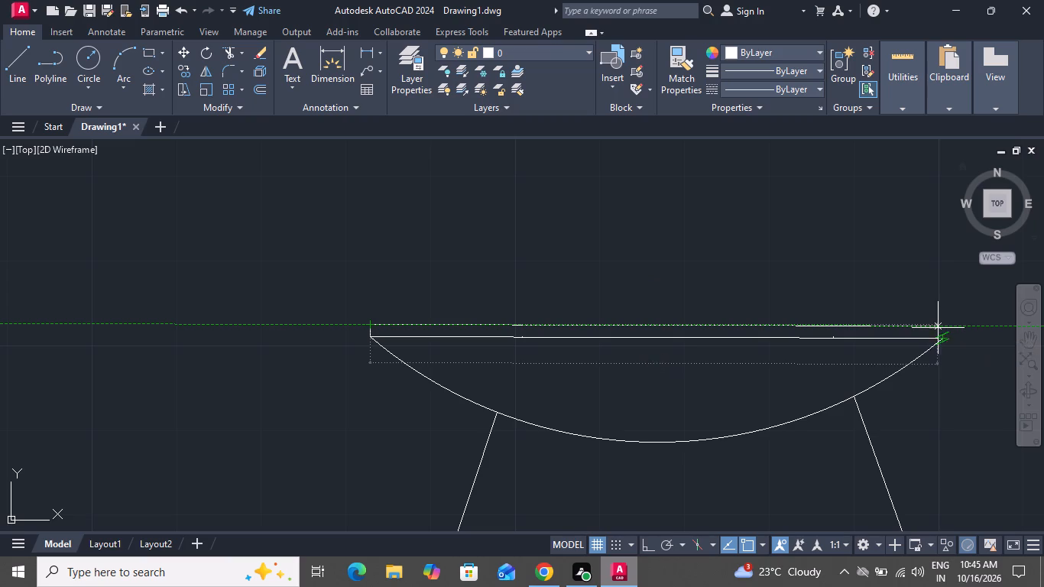
click(942, 337)
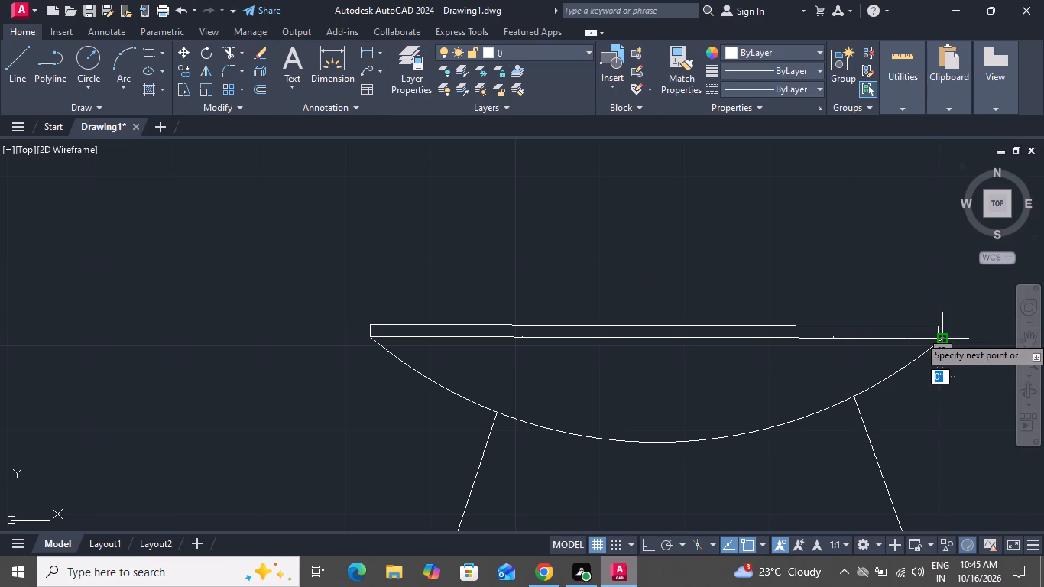
right_click(942, 336)
click(957, 360)
Delete the short line closing the thin strip's right end.
scroll(684, 401, down, 1)
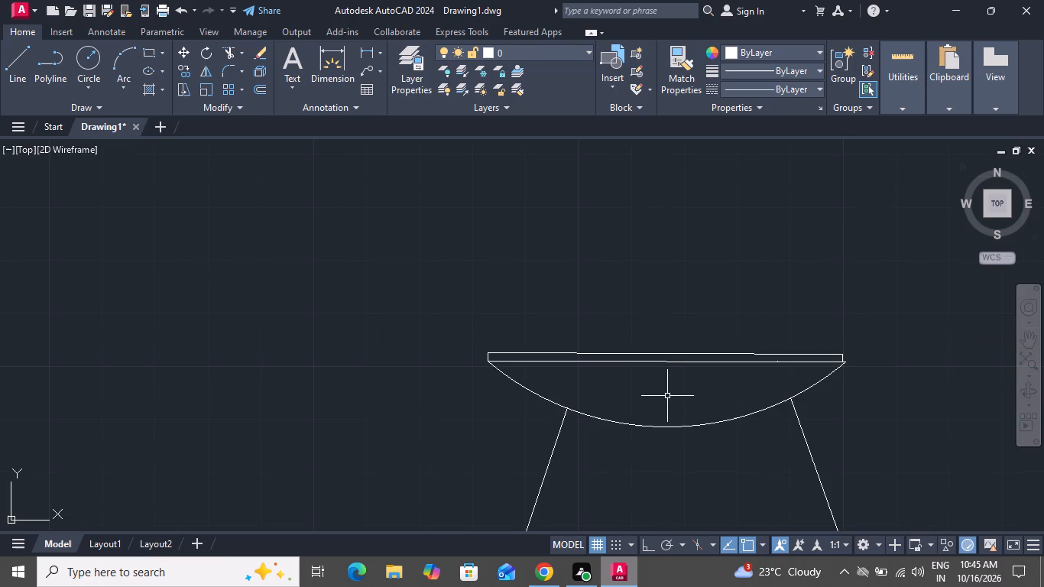
scroll(867, 365, up, 2)
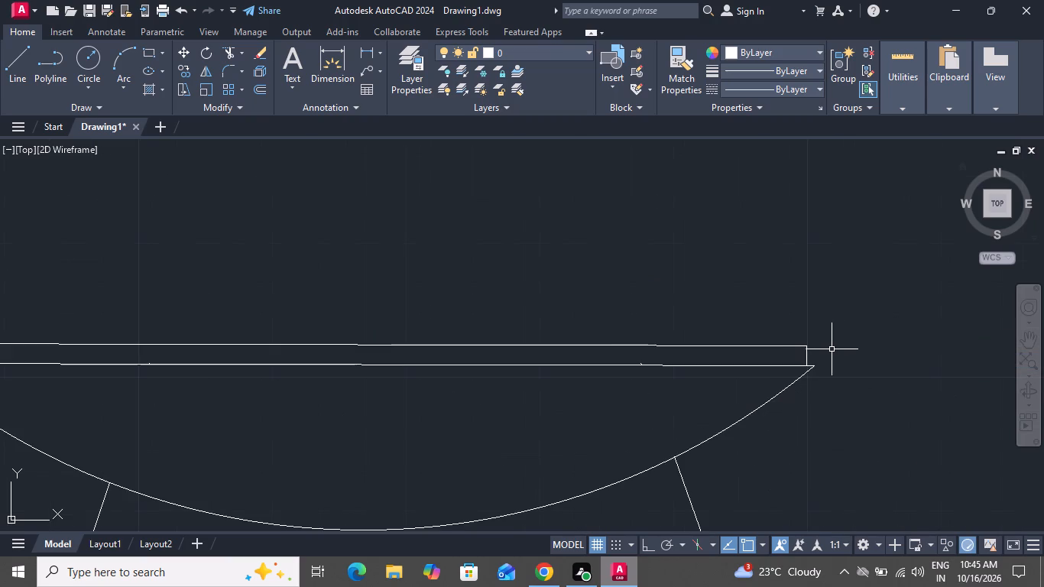
scroll(825, 349, up, 1)
click(791, 355)
key(Delete)
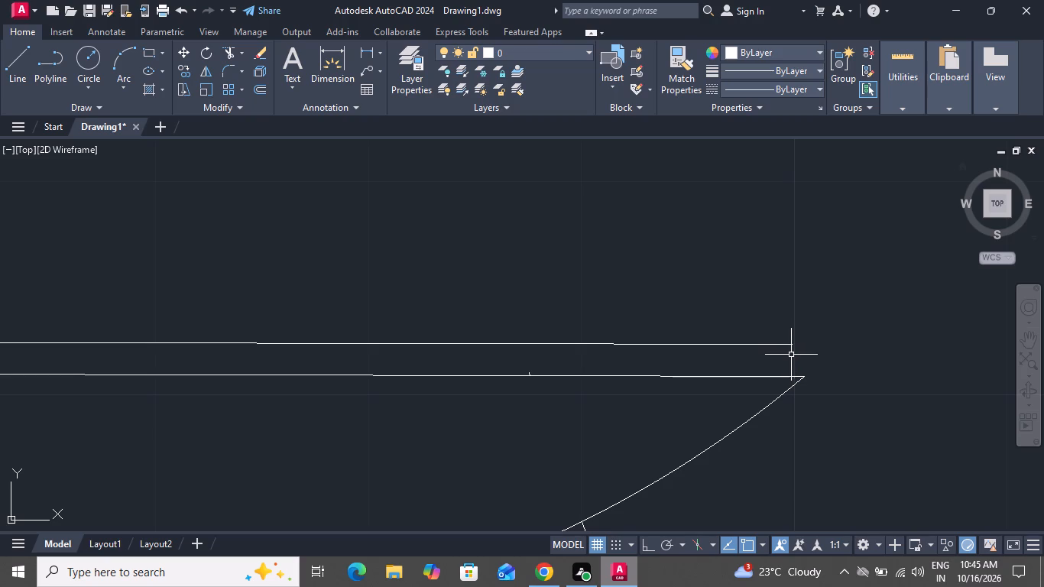
Extend the thin strip's top edge to the right and close its end with a short vertical line down to the arc's corner.
click(2, 43)
click(3, 48)
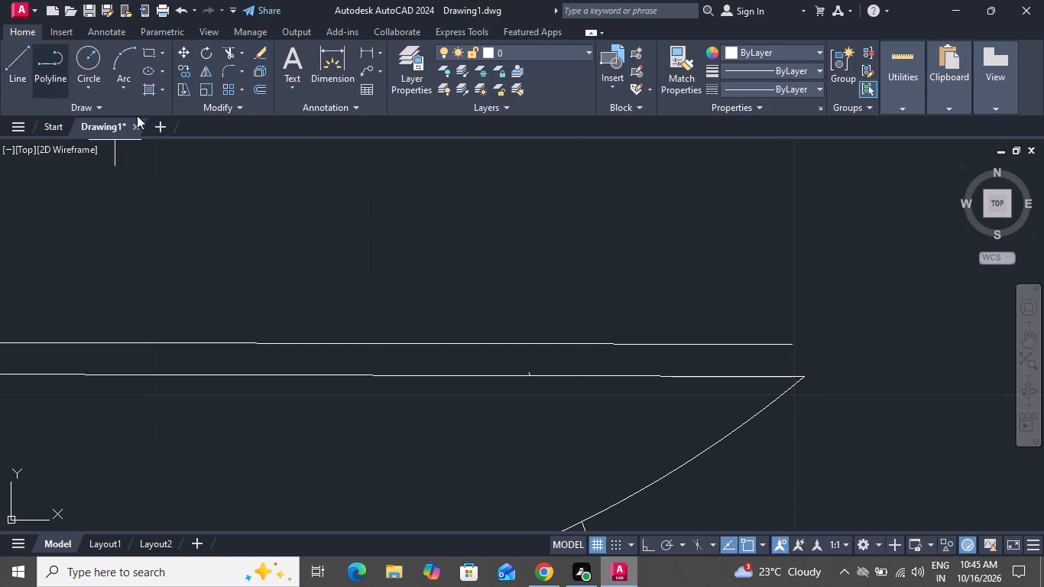
click(787, 343)
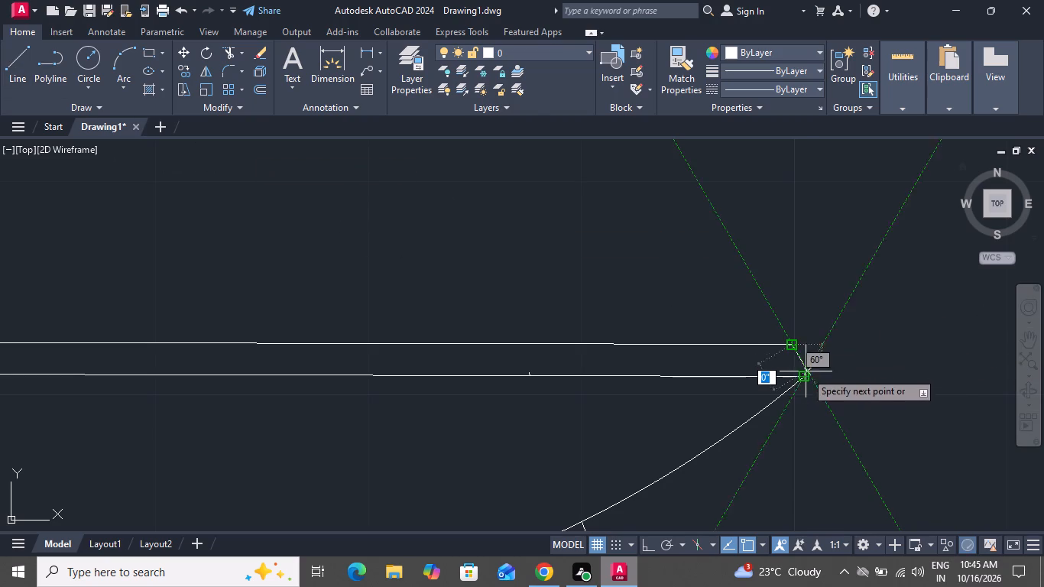
click(805, 344)
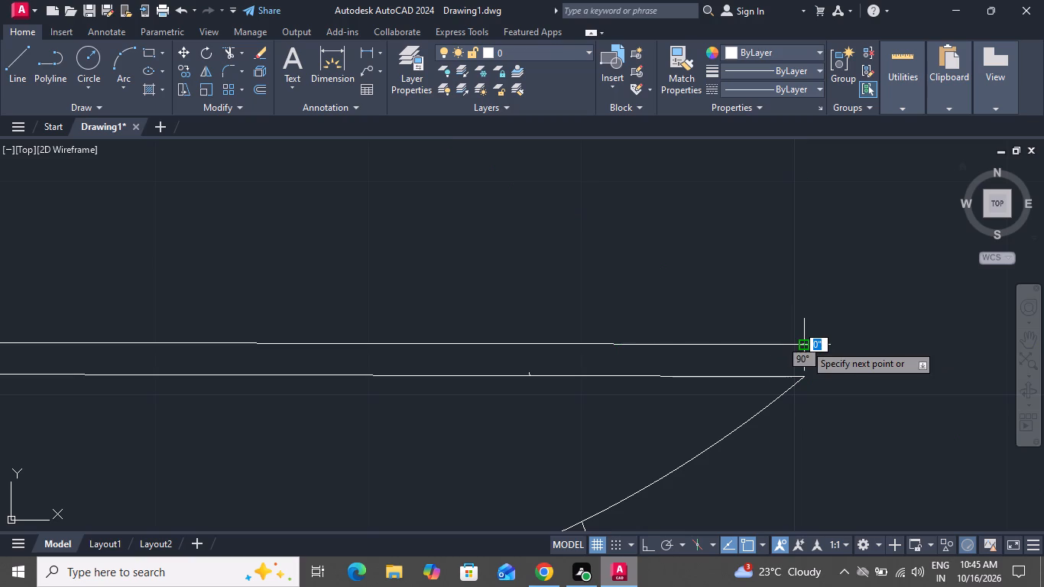
click(801, 342)
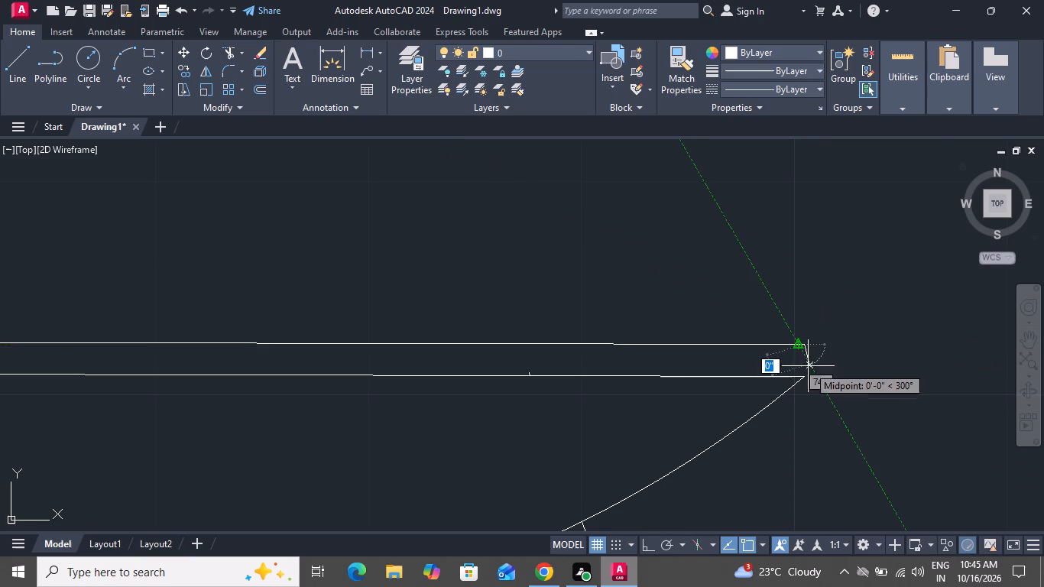
click(802, 372)
right_click(802, 372)
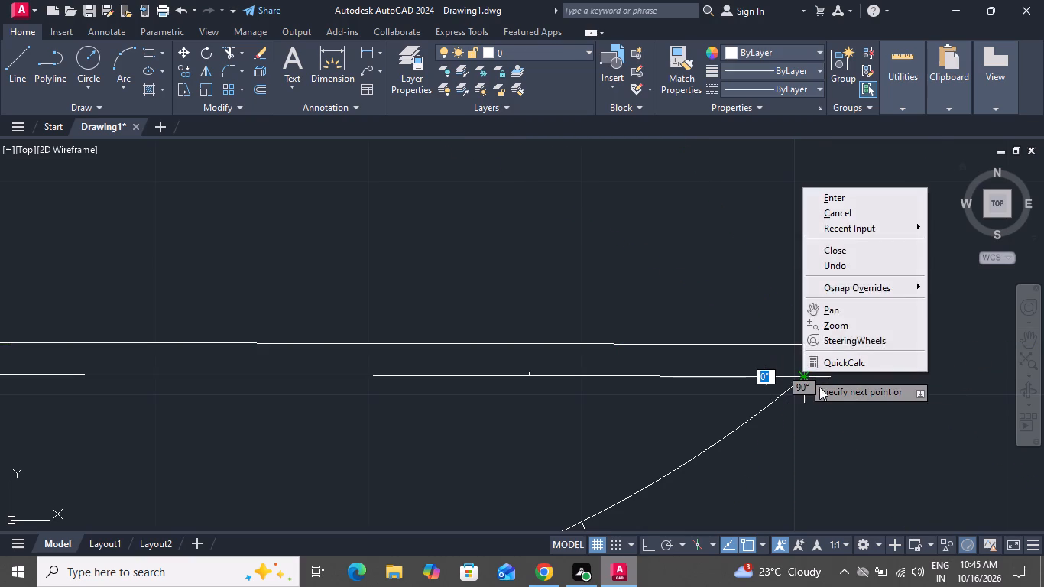
click(841, 207)
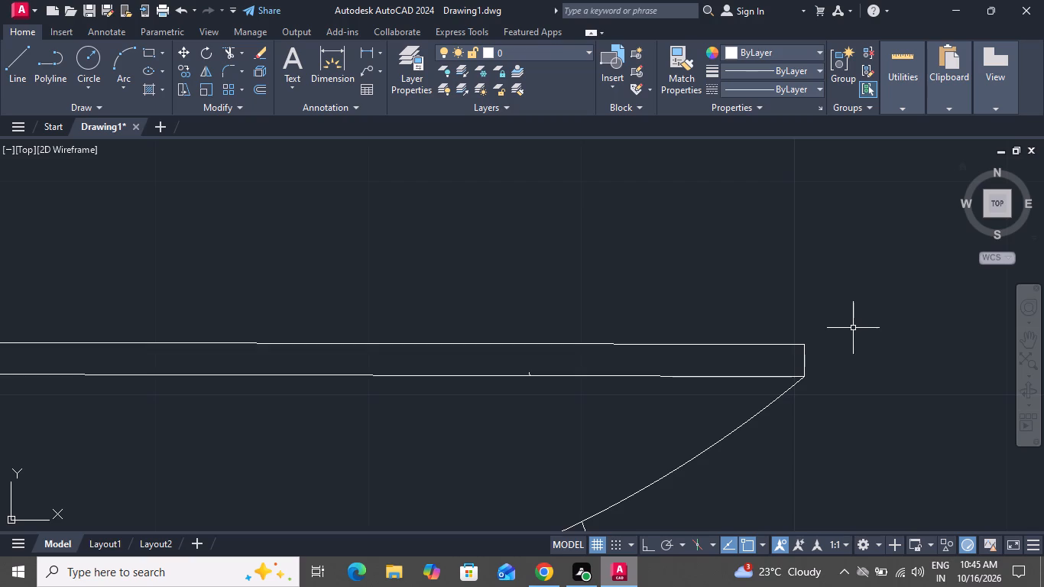
Draw a vertical line about 1" high upward from the midpoint of the strip's top edge.
scroll(842, 332, down, 3)
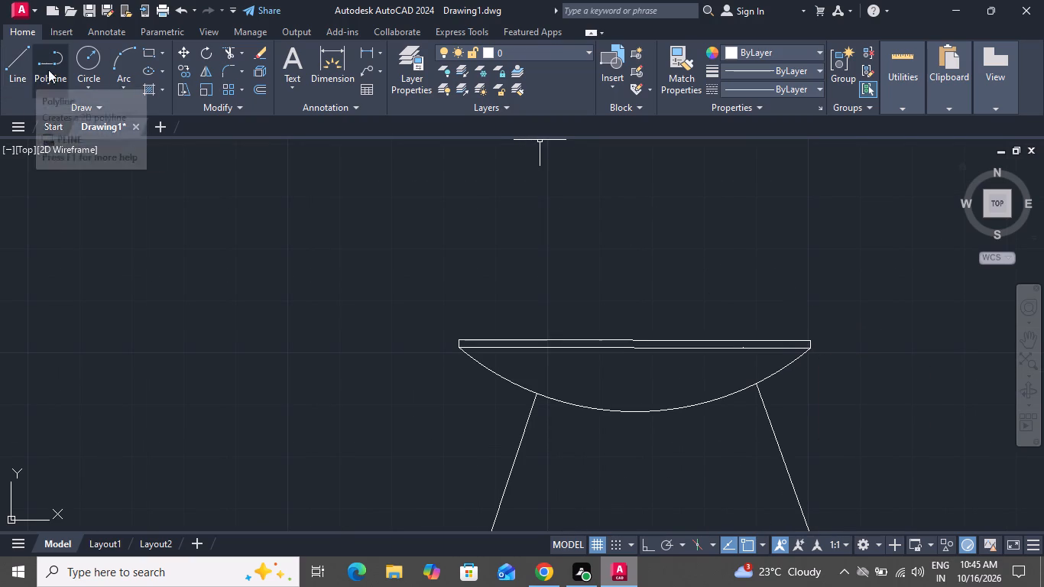
click(21, 59)
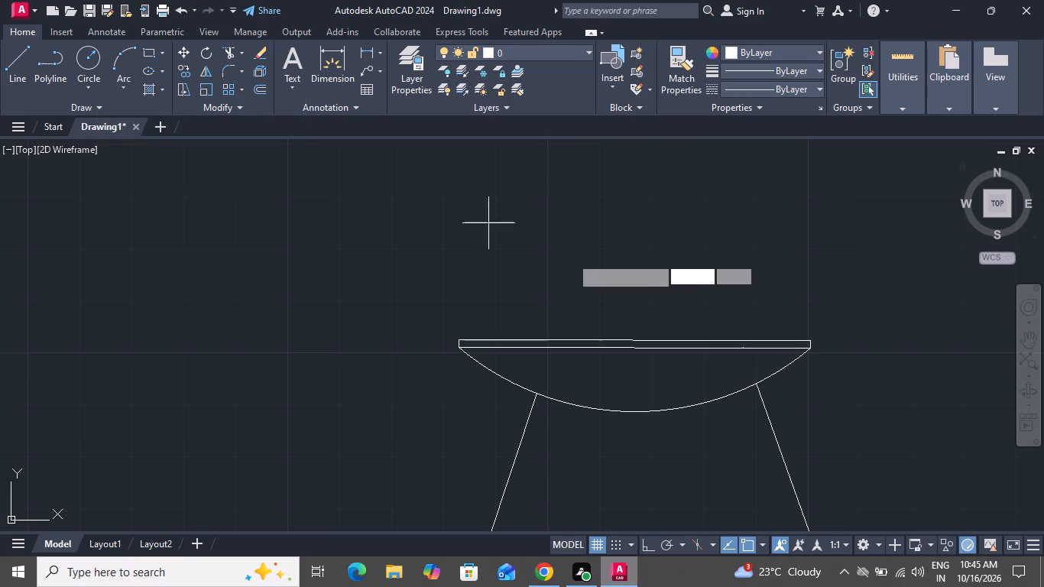
click(633, 339)
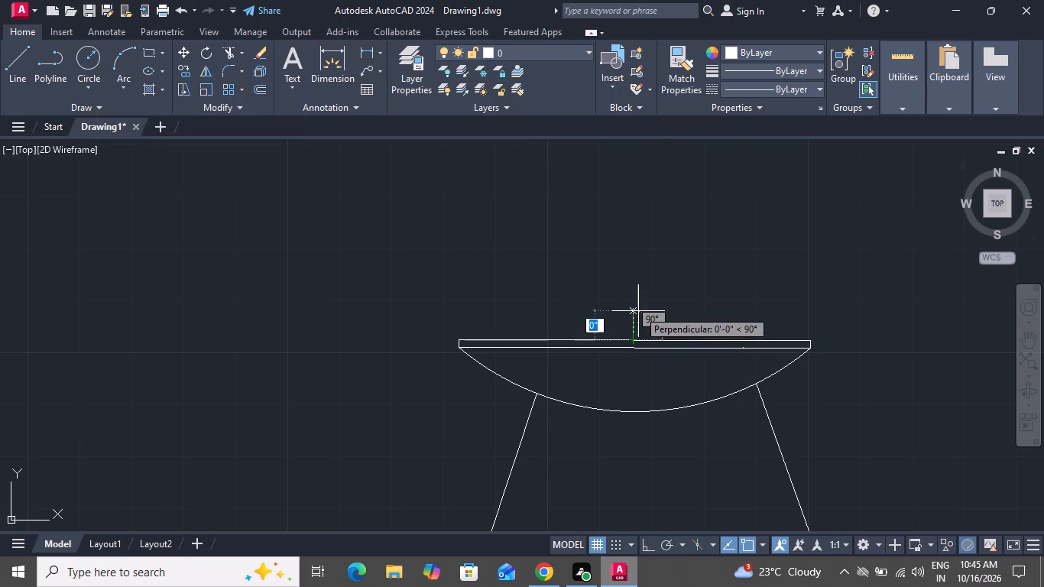
click(631, 257)
right_click(631, 257)
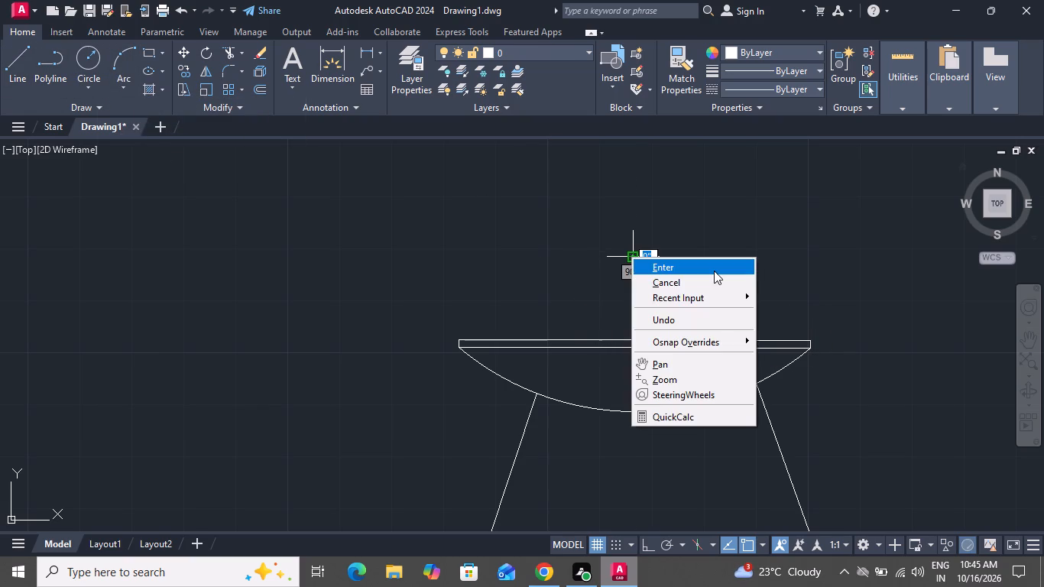
click(714, 278)
Draw two three-point arcs from the vertical line's base through its upper end, one bulging left and one bulging right.
click(131, 59)
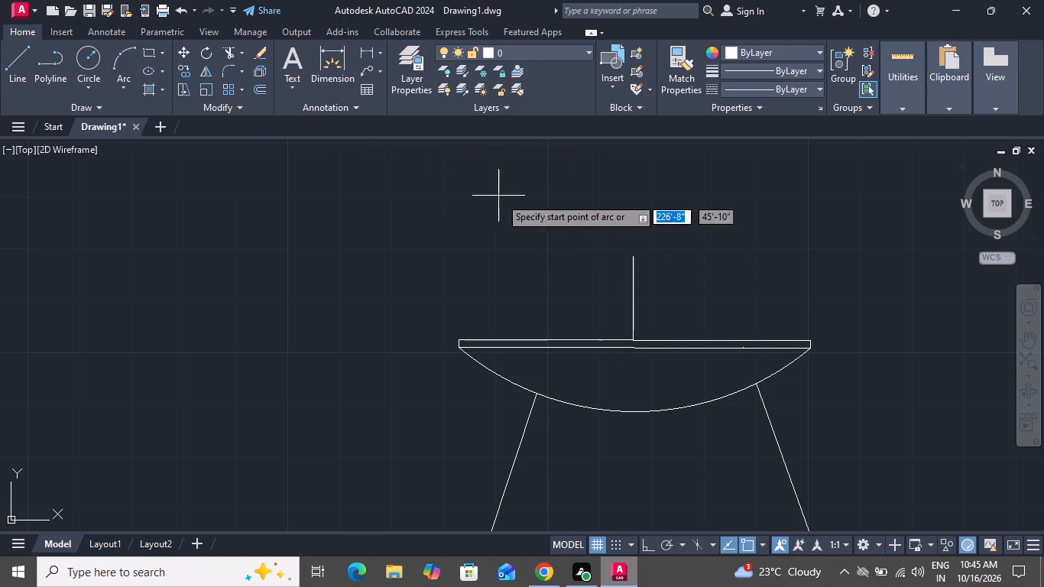
click(631, 342)
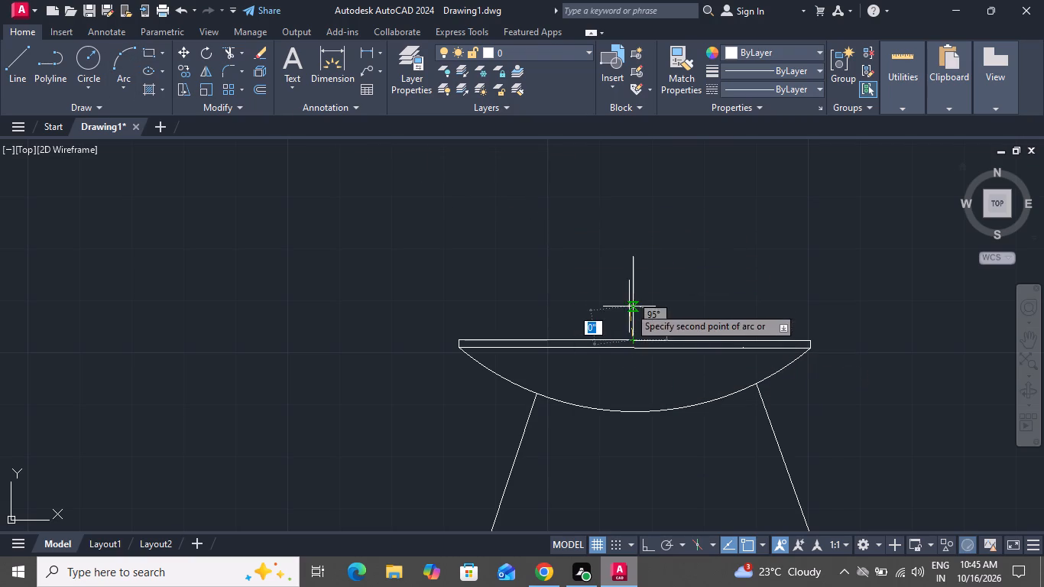
click(636, 258)
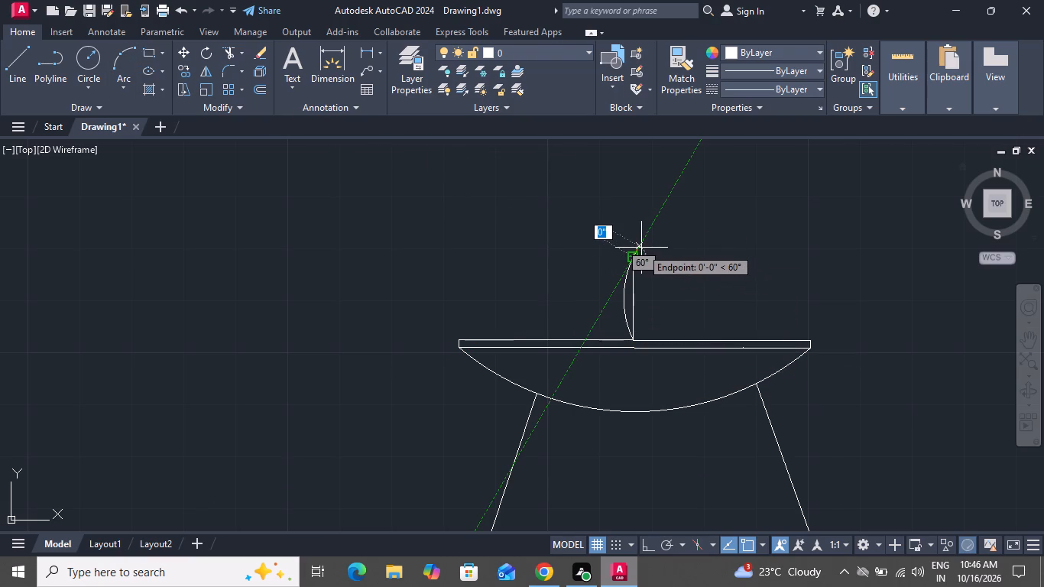
click(641, 248)
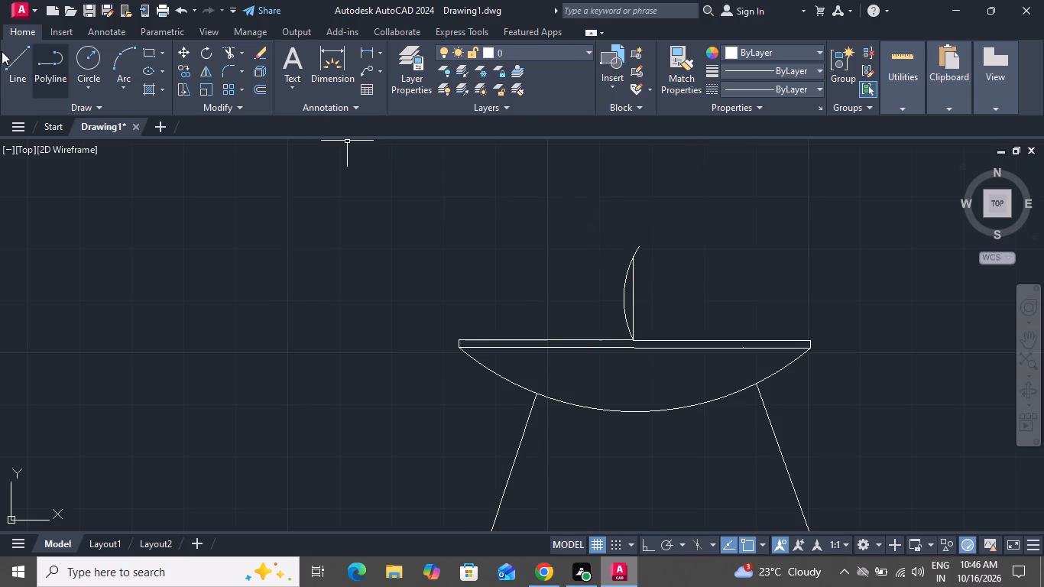
click(128, 62)
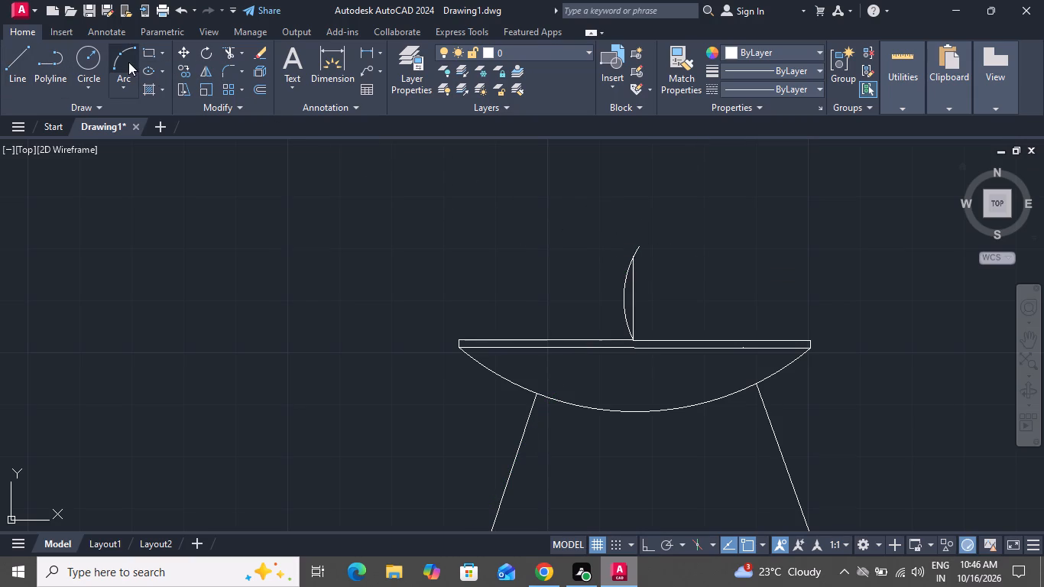
scroll(726, 380, up, 1)
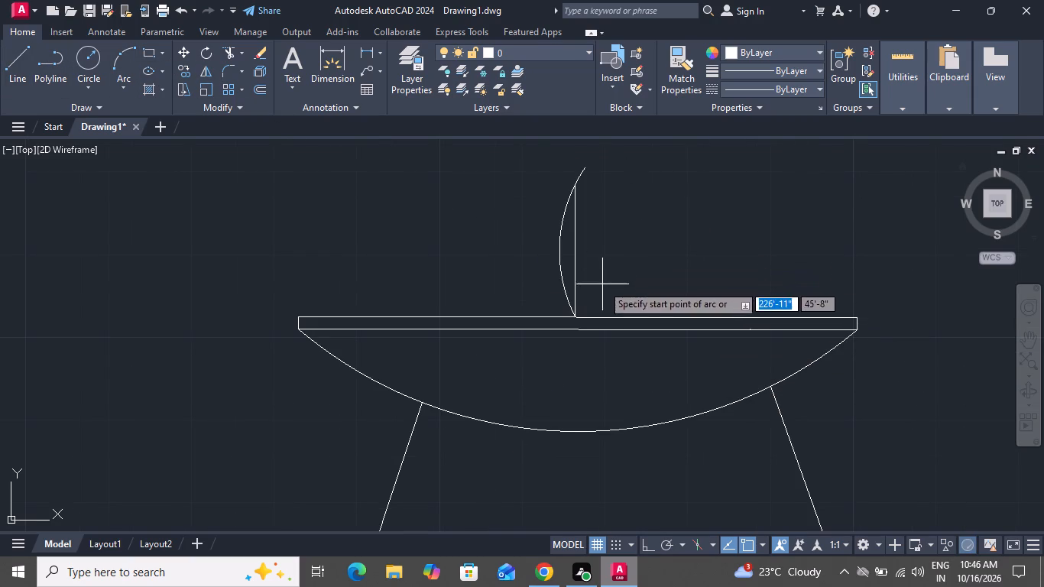
click(579, 314)
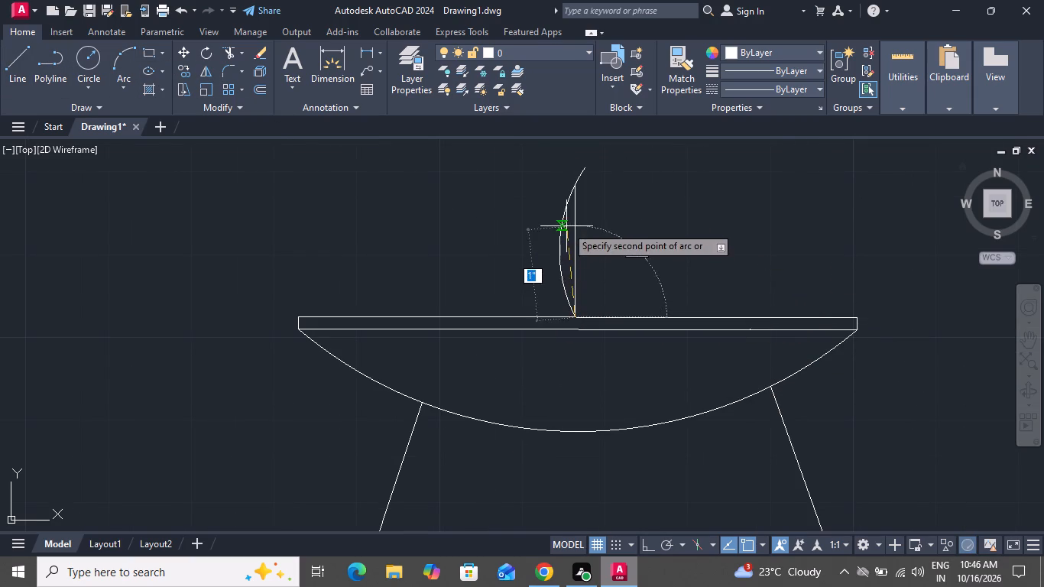
click(575, 192)
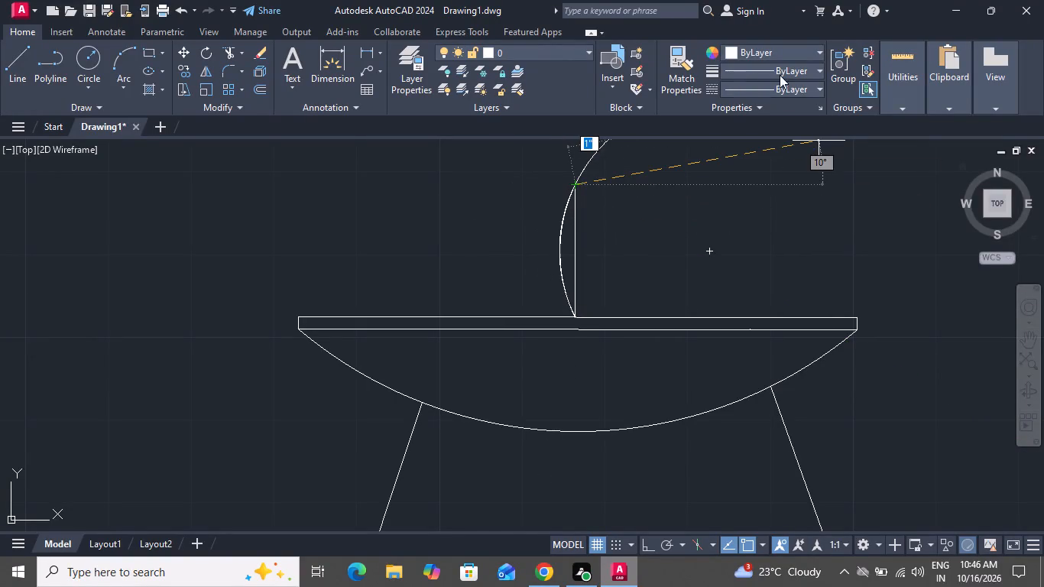
click(319, 175)
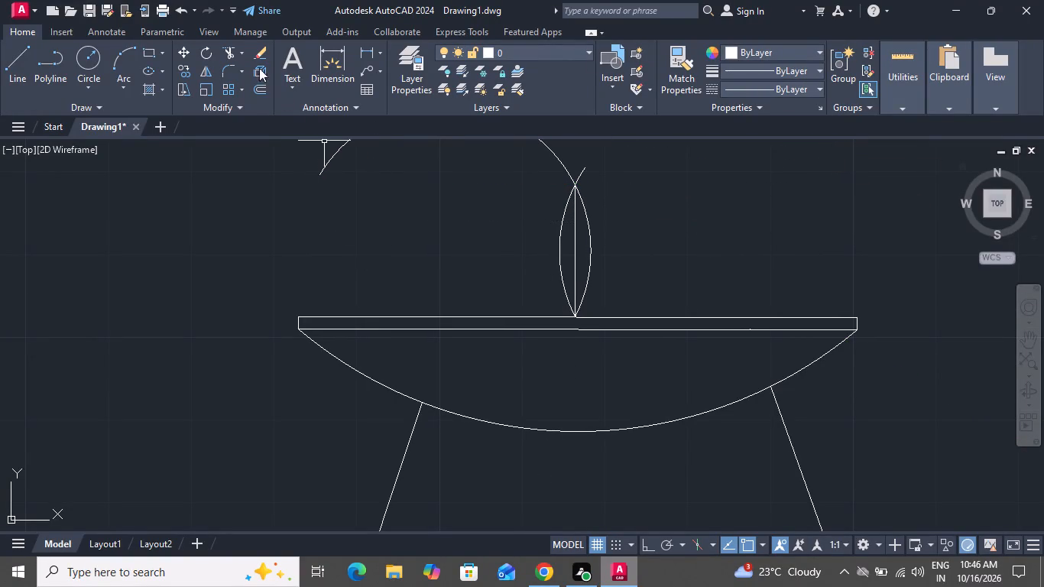
Trim the arc ends above their crossing and the vertical line between them, leaving a pointed flame outline.
click(232, 55)
scroll(559, 323, down, 1)
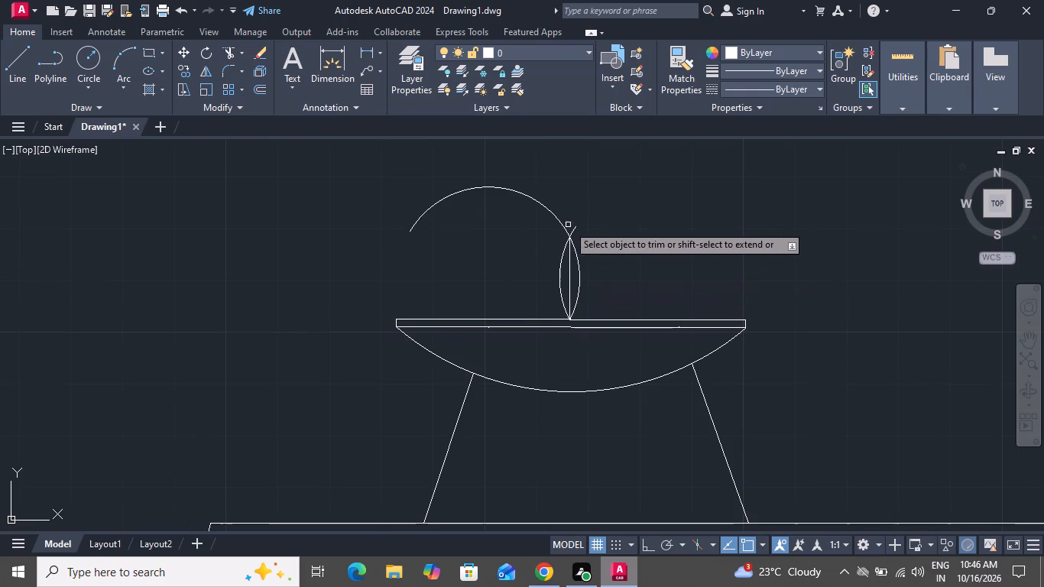
click(573, 228)
click(566, 208)
click(540, 225)
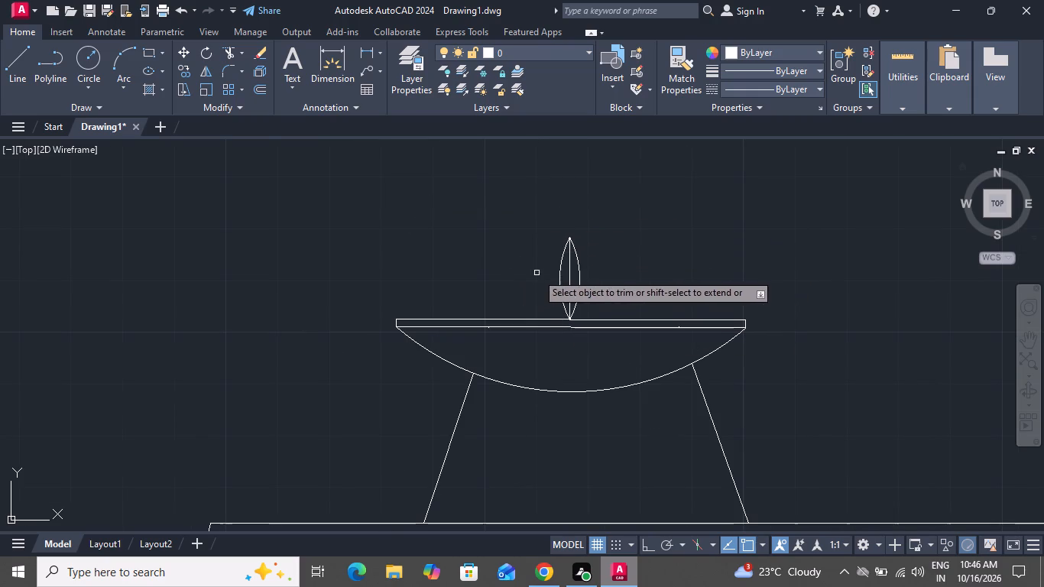
scroll(575, 270, up, 2)
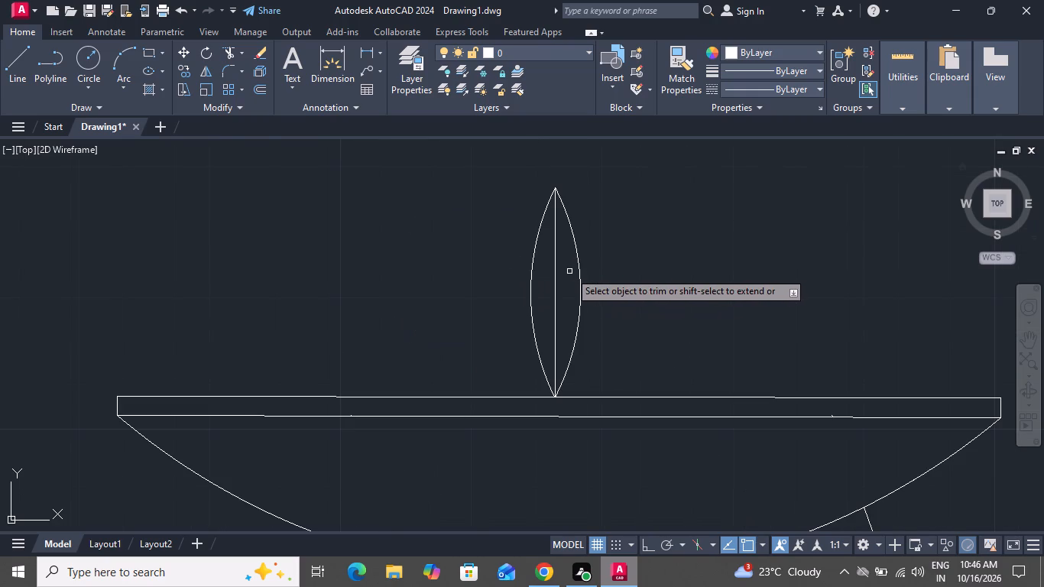
click(569, 271)
click(543, 275)
scroll(633, 261, down, 2)
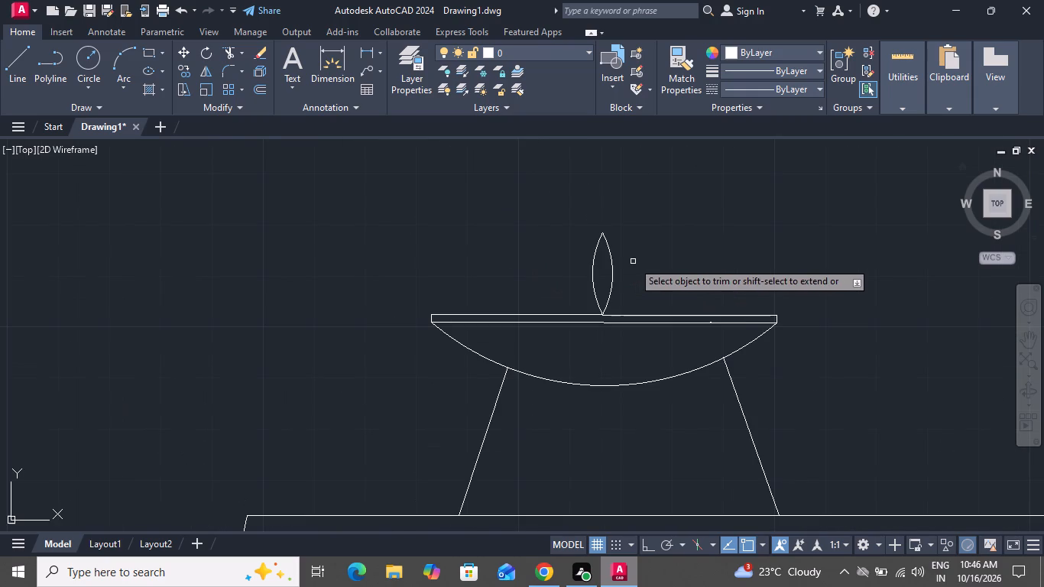
right_click(633, 261)
click(652, 280)
Delete the trapezoid base under the bowl's legs: both slanted sides and its top line.
scroll(653, 281, down, 1)
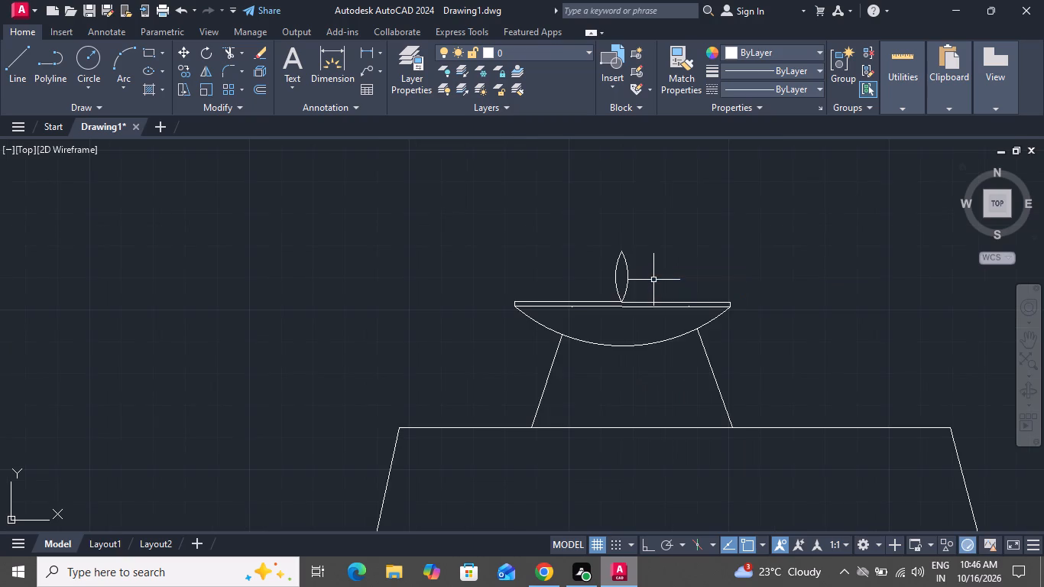
scroll(654, 277, down, 1)
scroll(729, 266, down, 2)
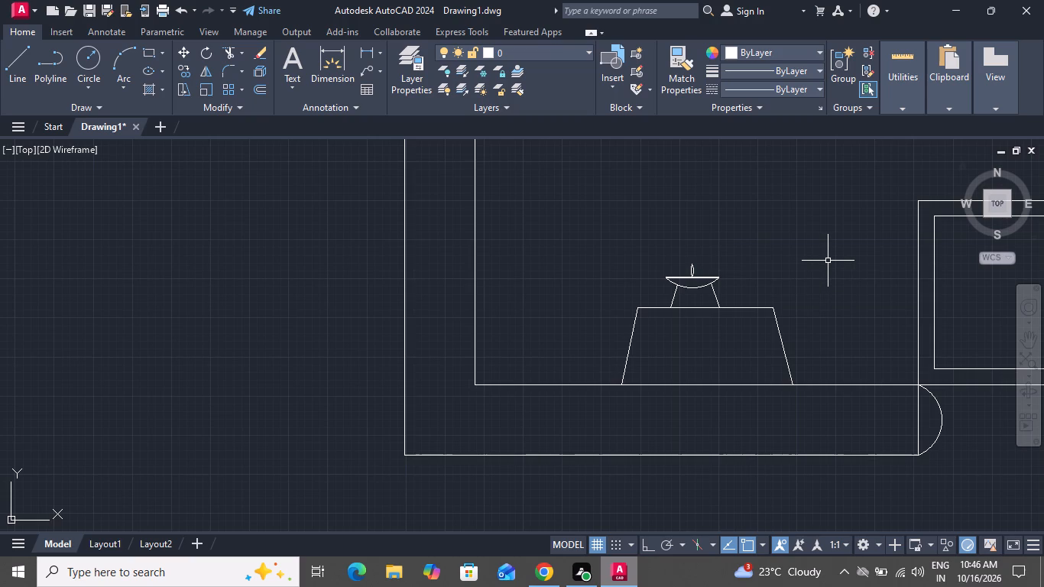
click(793, 329)
click(543, 370)
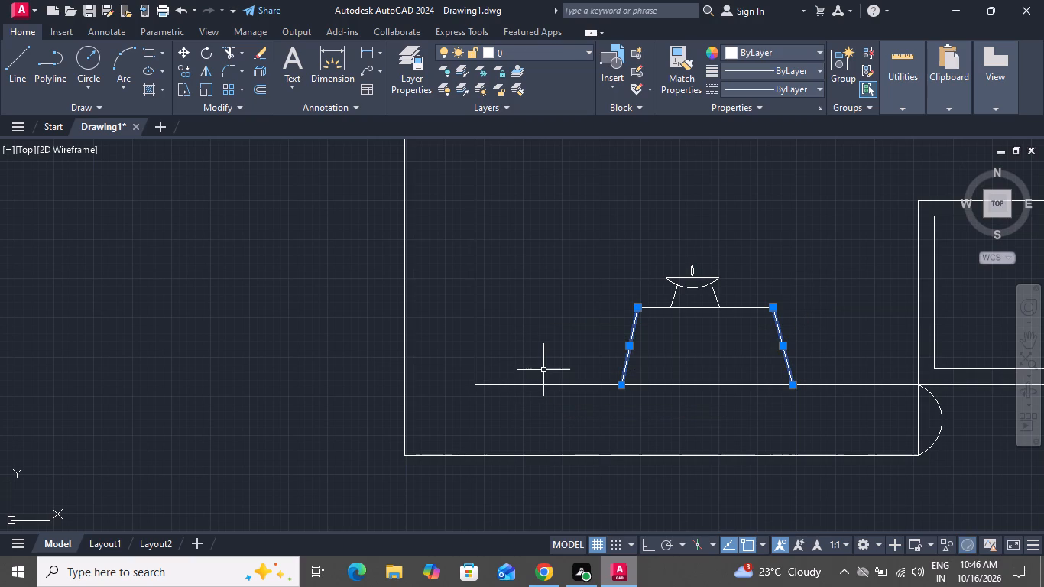
key(Delete)
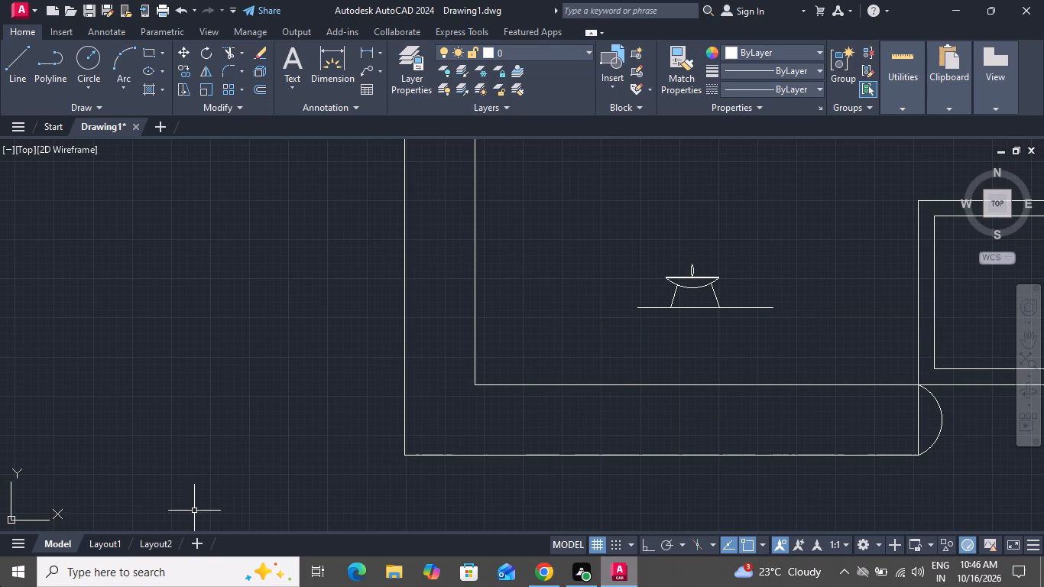
click(763, 306)
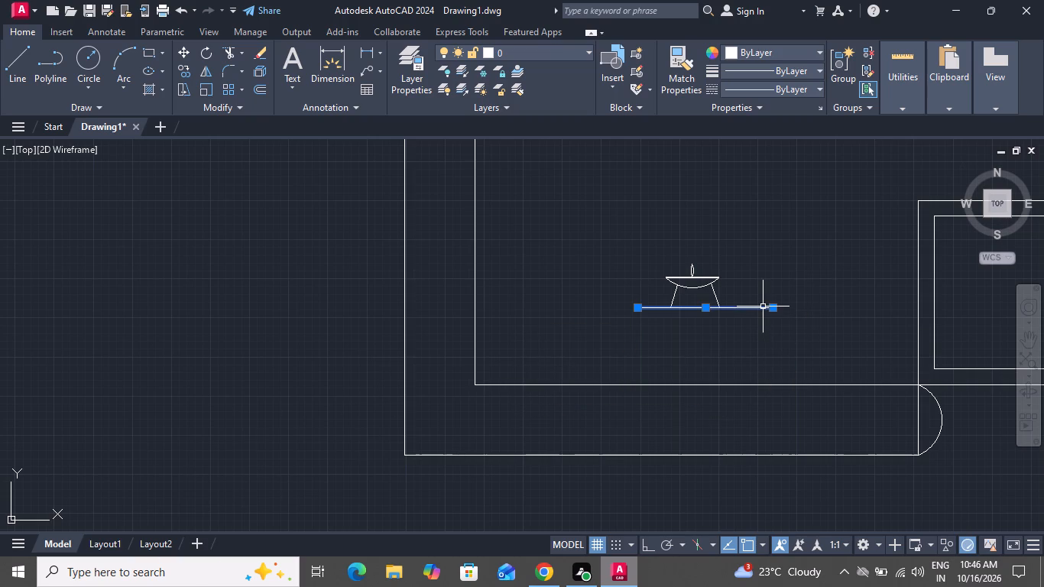
key(Delete)
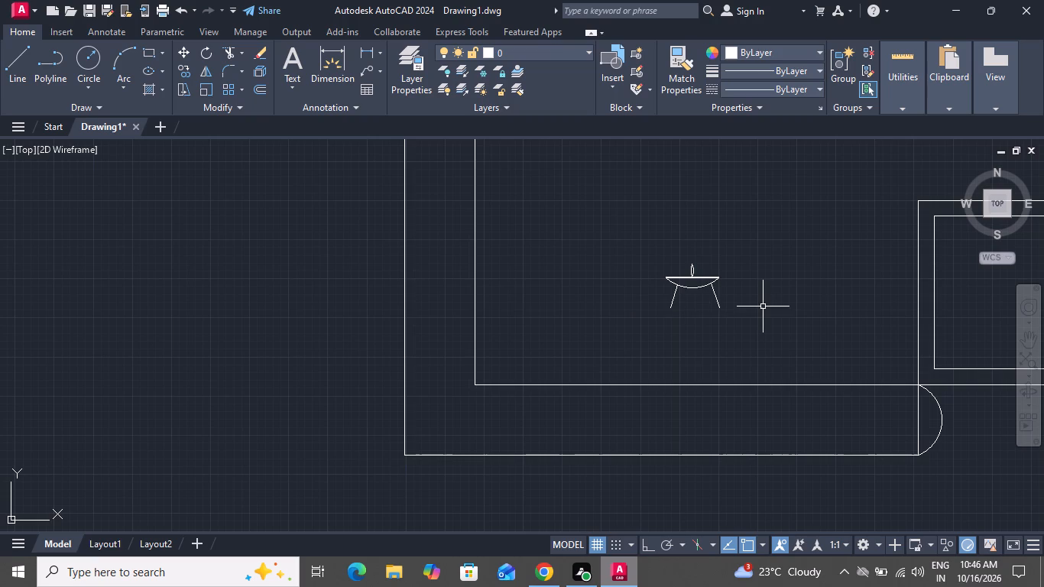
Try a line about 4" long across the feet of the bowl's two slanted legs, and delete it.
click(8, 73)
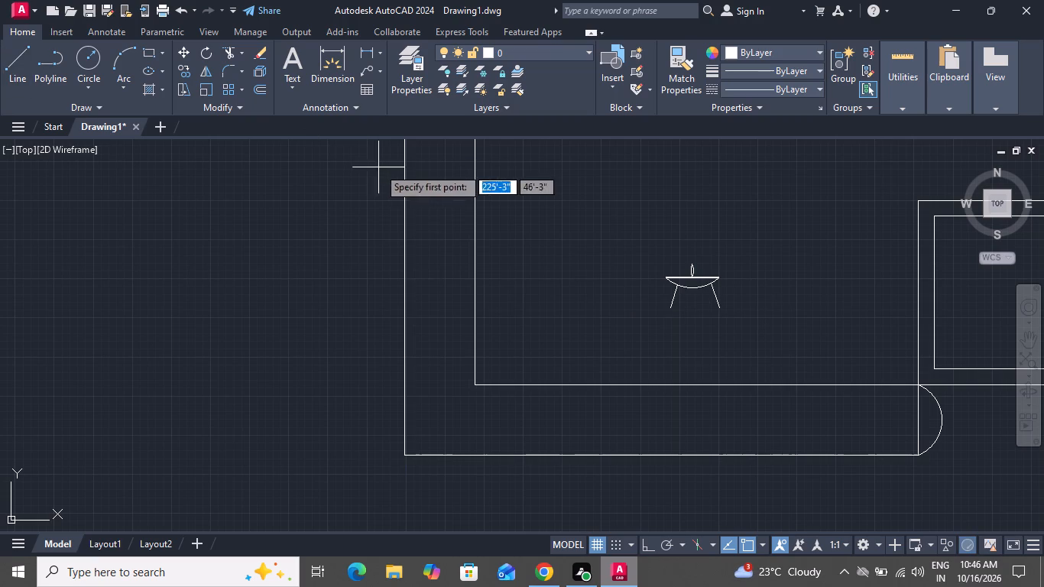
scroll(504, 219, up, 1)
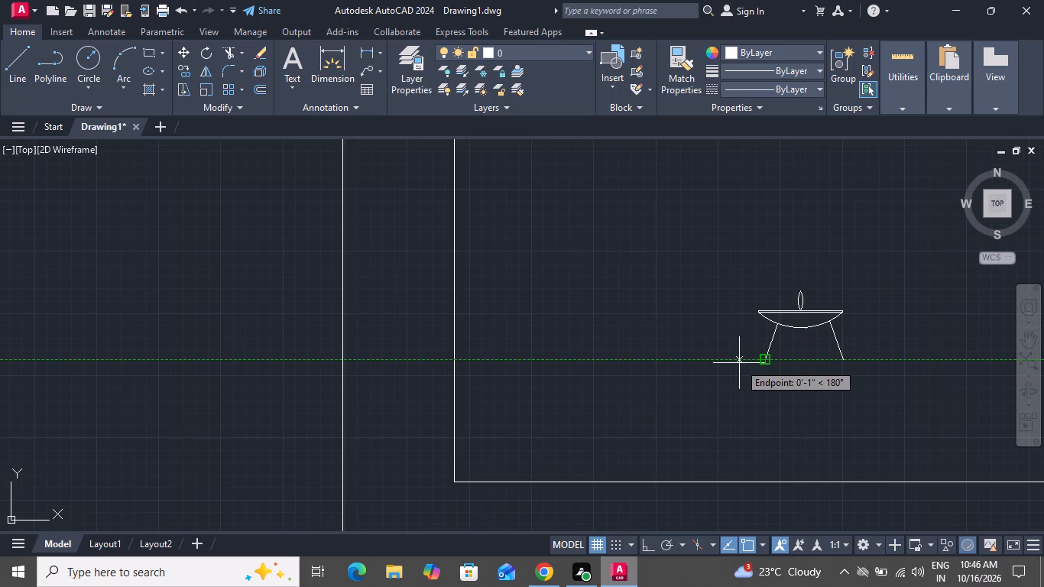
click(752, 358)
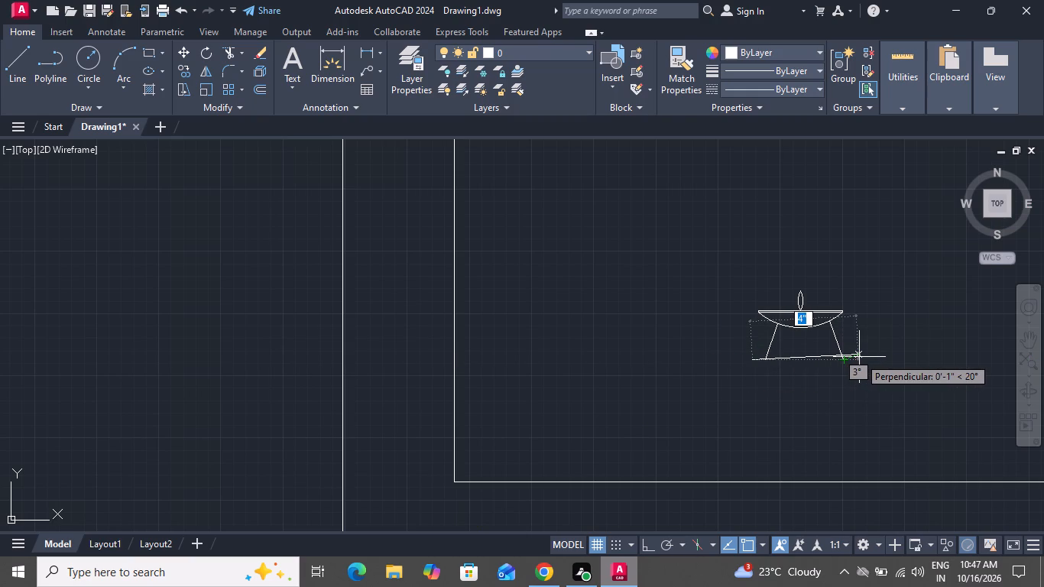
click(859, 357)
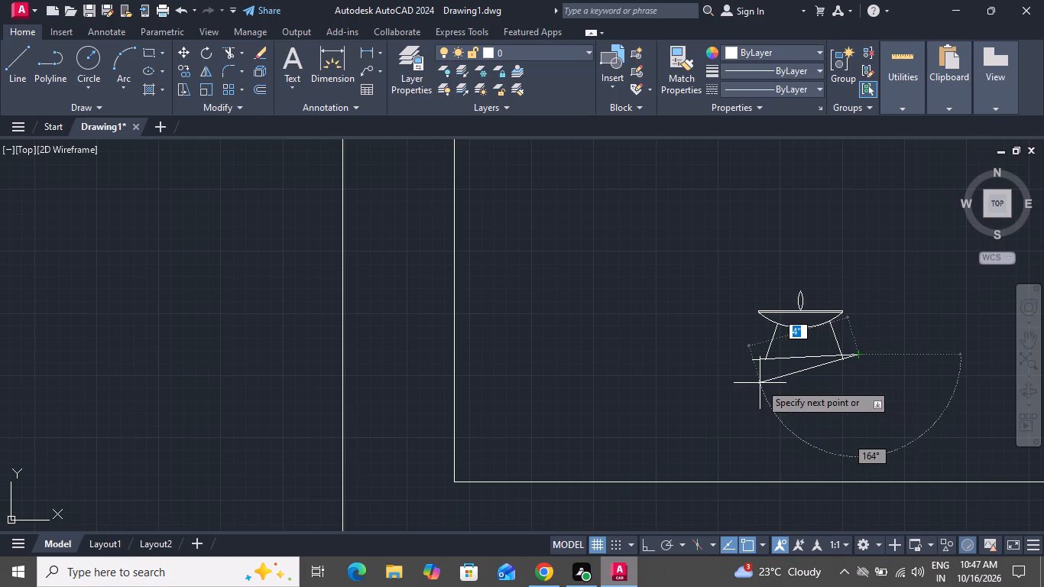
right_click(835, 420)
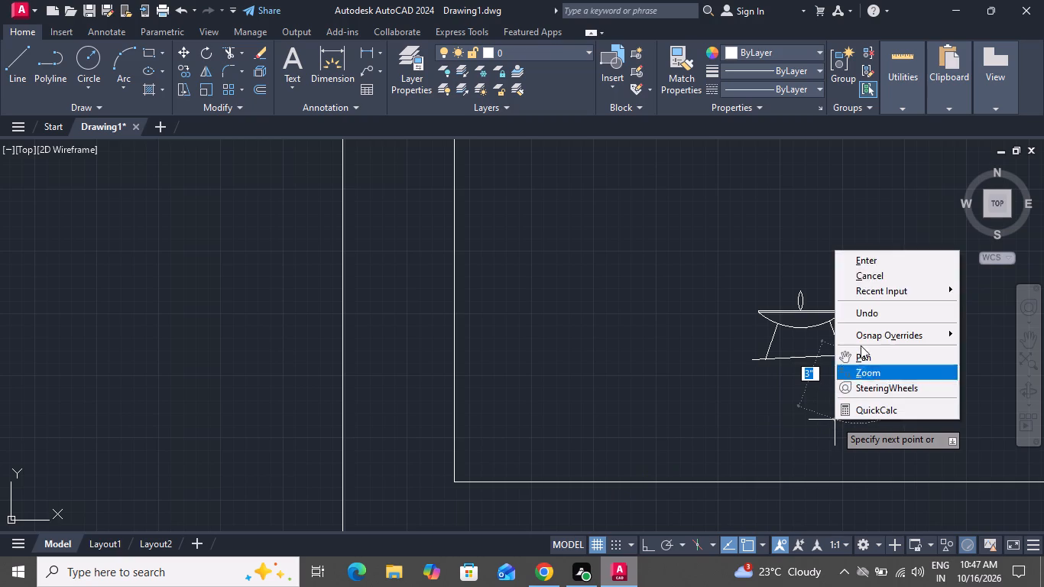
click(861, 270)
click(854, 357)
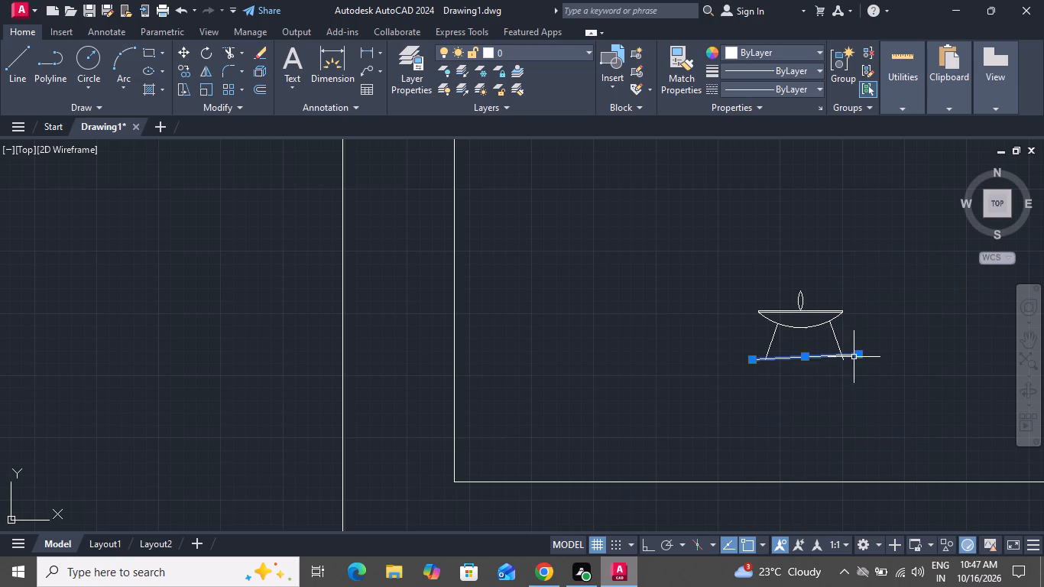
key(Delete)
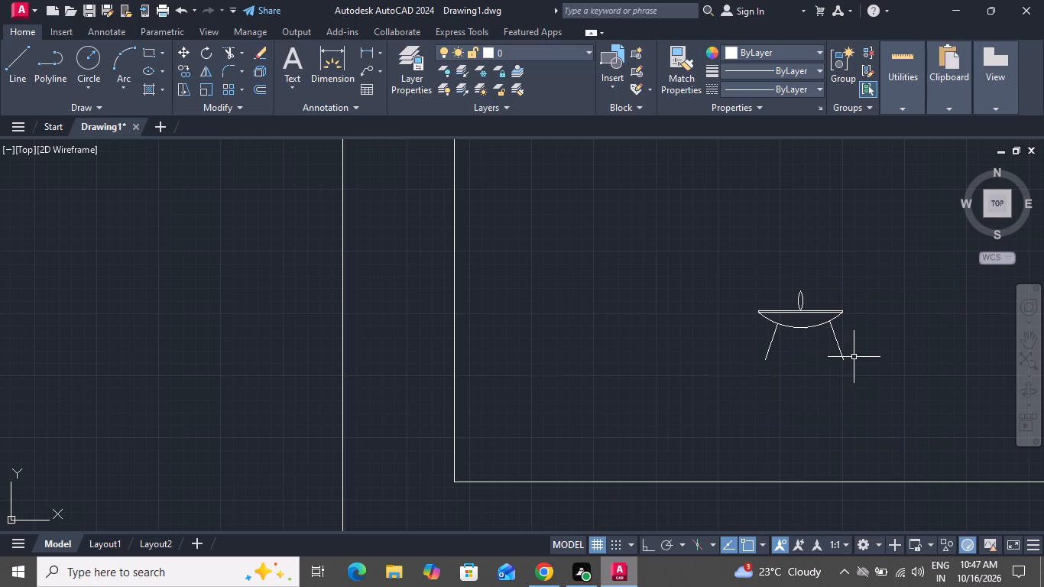
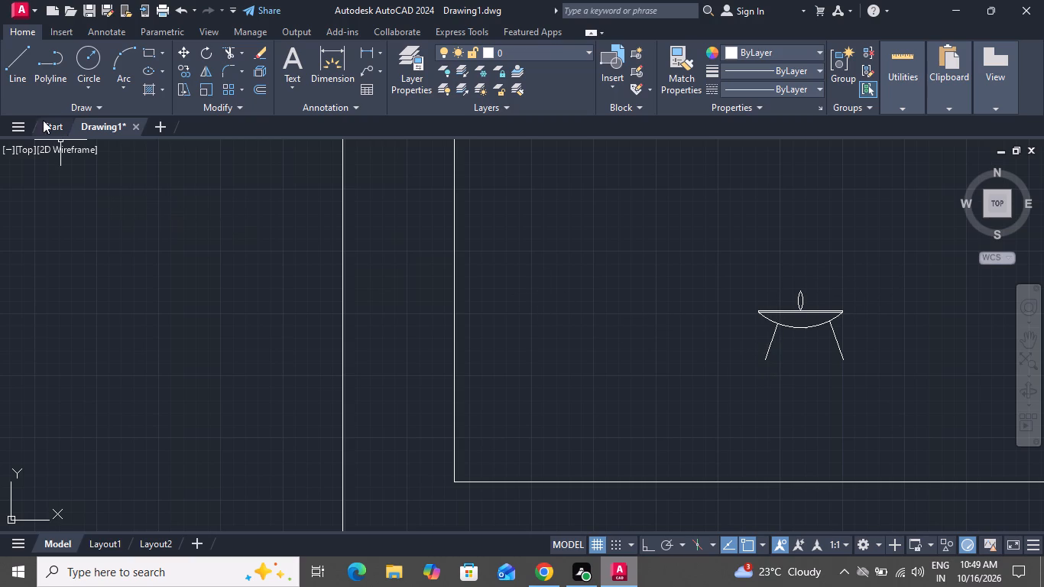
Draw a line about 4" long across the feet of the bowl's legs, continuing about 1" straight down from its right end.
click(13, 70)
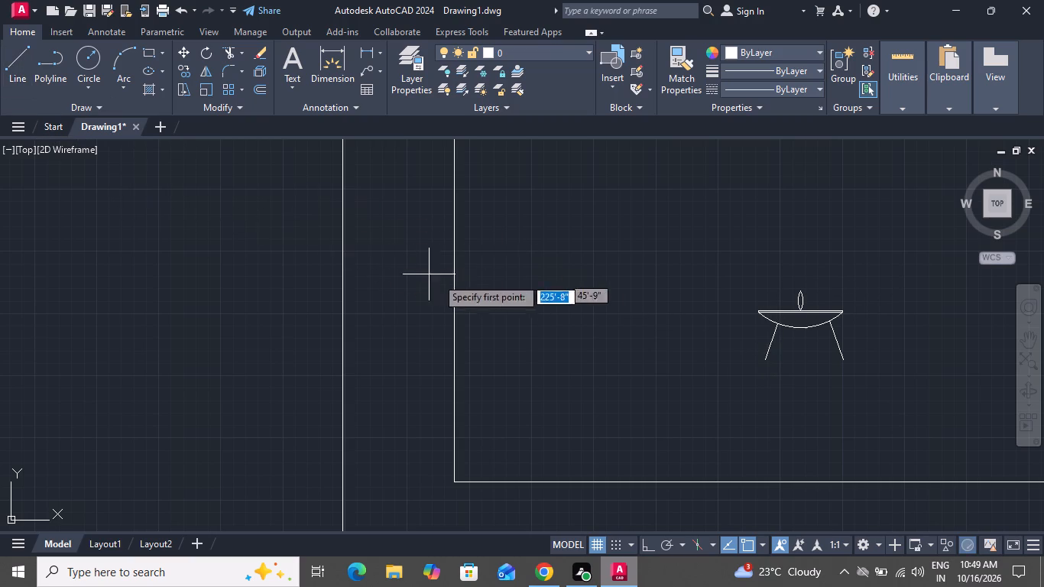
scroll(724, 370, up, 1)
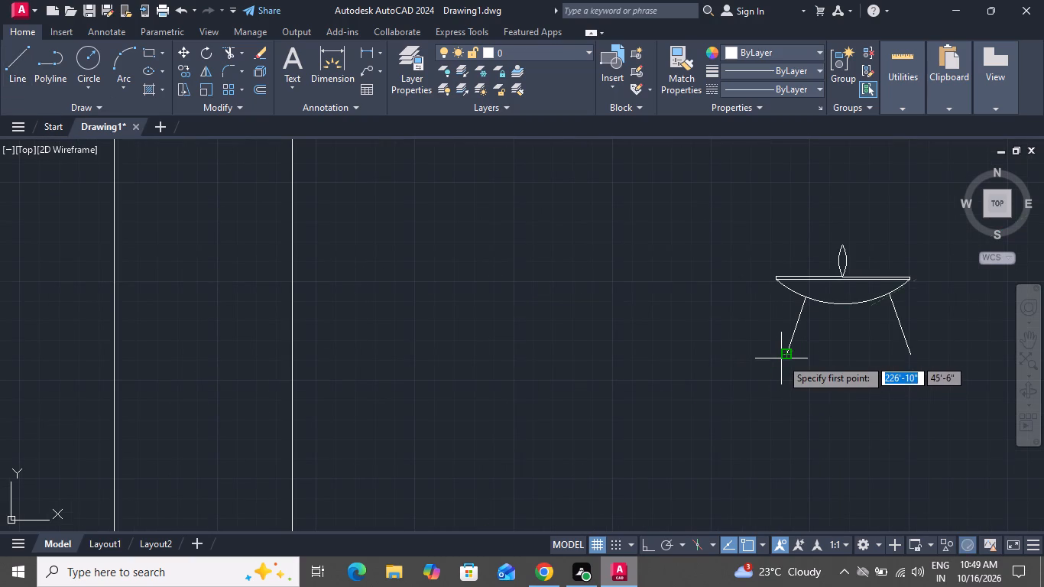
click(764, 356)
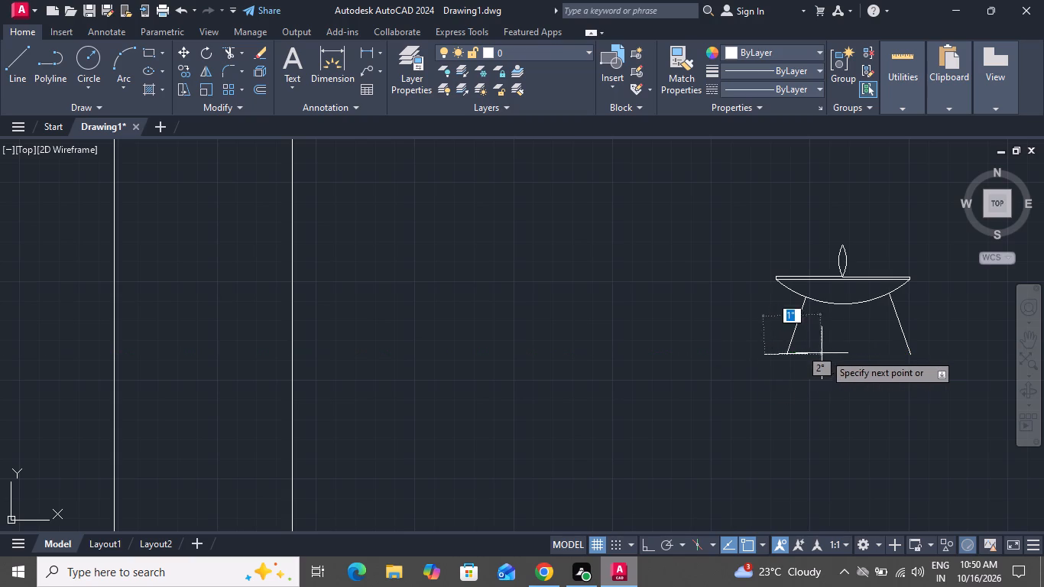
click(926, 355)
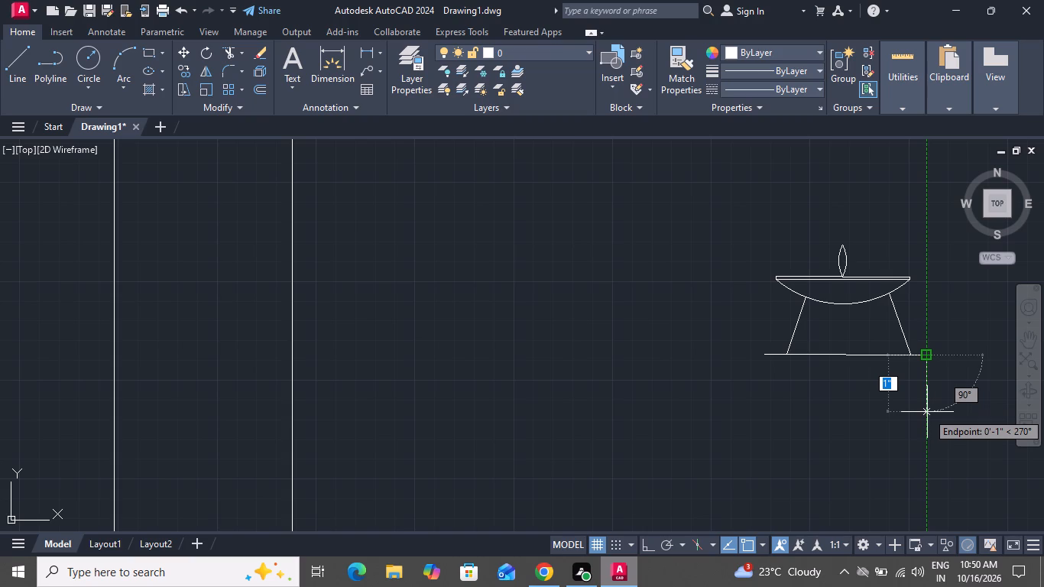
click(927, 412)
right_click(927, 412)
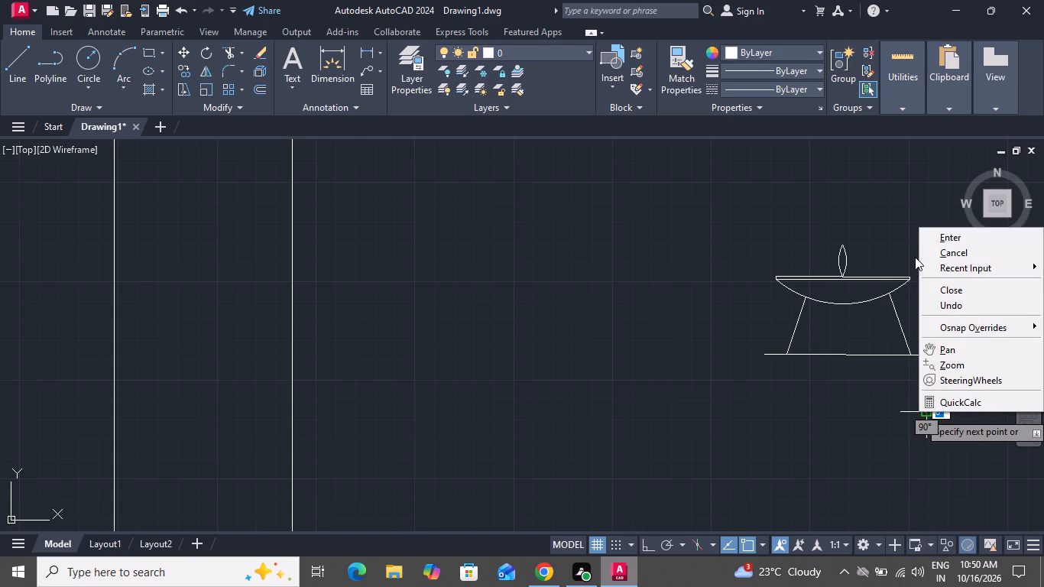
click(934, 257)
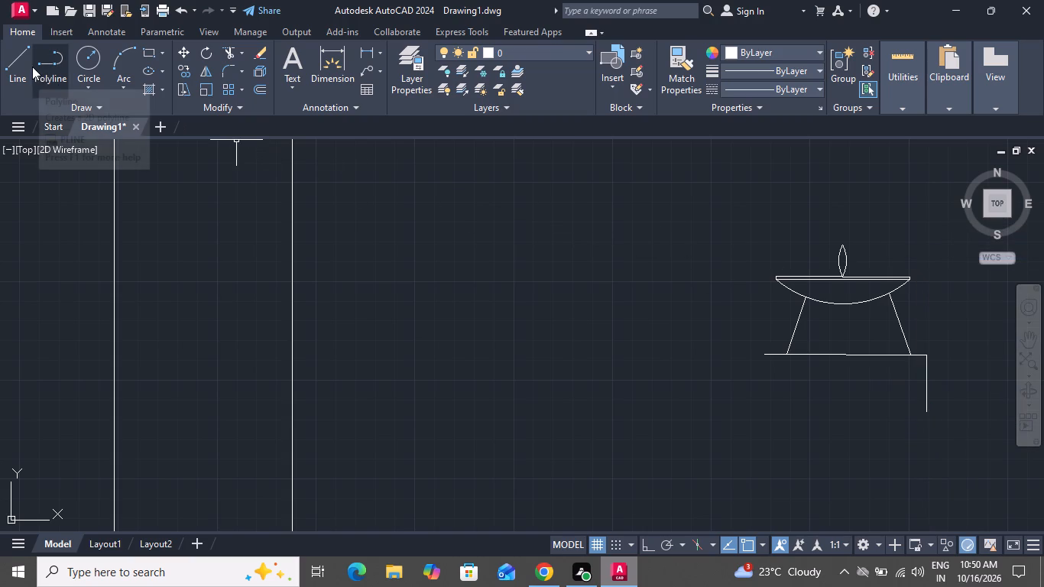
Draw a vertical line about 2" down from the left end of the line under the bowl's feet.
click(32, 66)
click(4, 66)
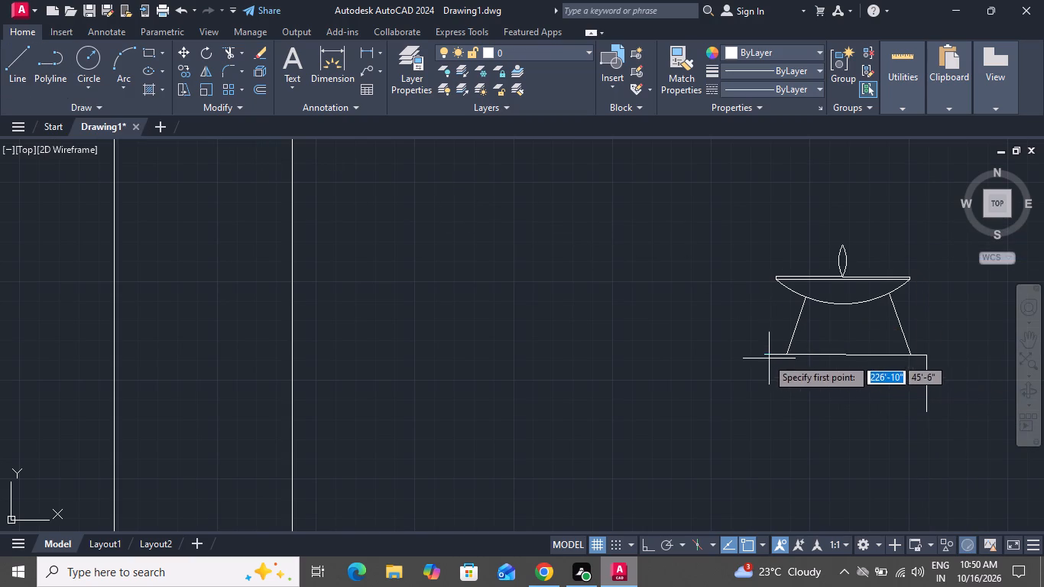
click(764, 356)
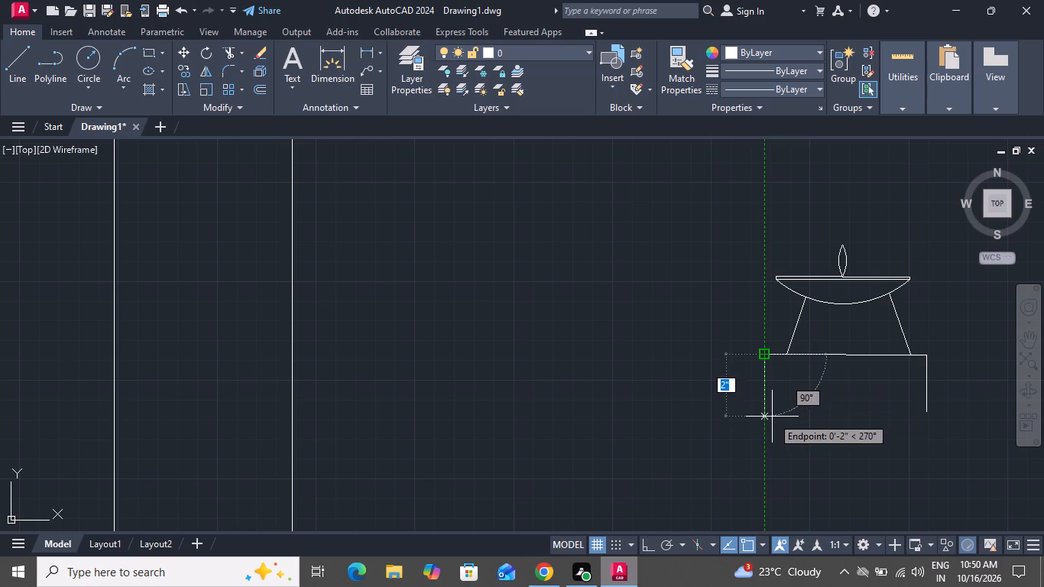
click(772, 417)
right_click(773, 417)
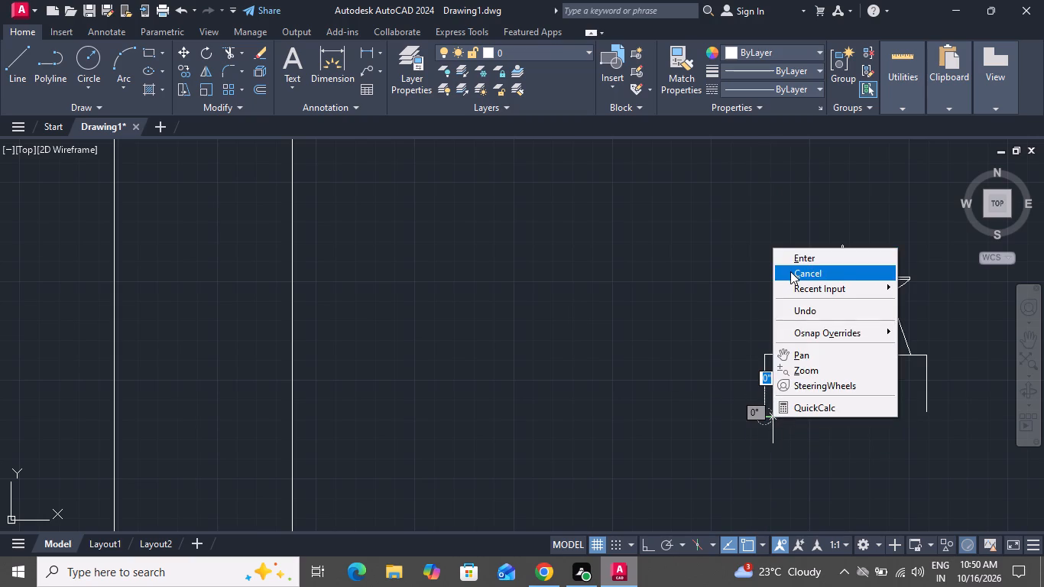
click(790, 271)
Move the whole lamp with its base down so its lower left corner sits on the small room's bottom inner wall line.
scroll(667, 316, down, 4)
click(723, 293)
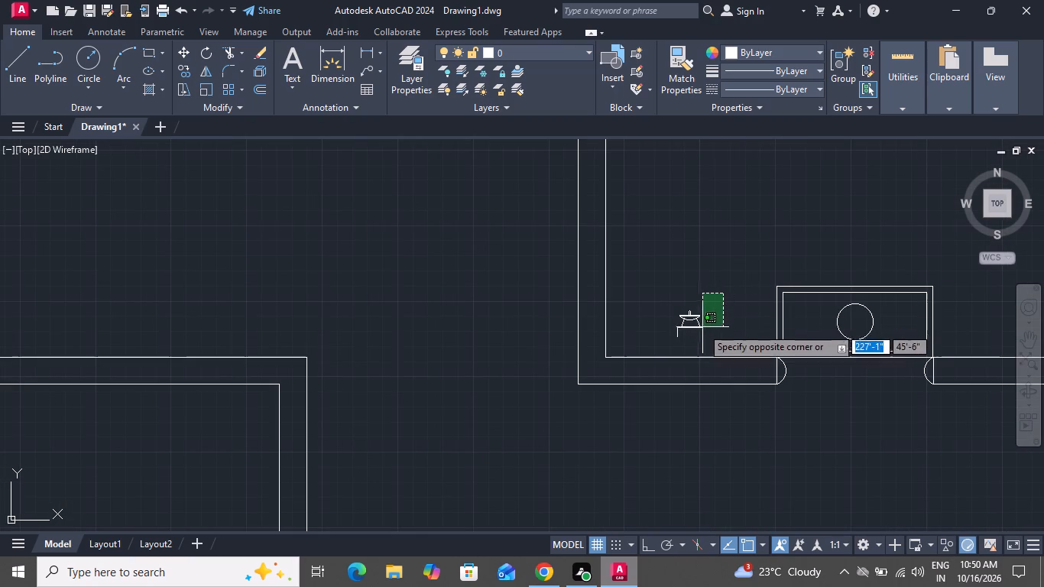
click(665, 342)
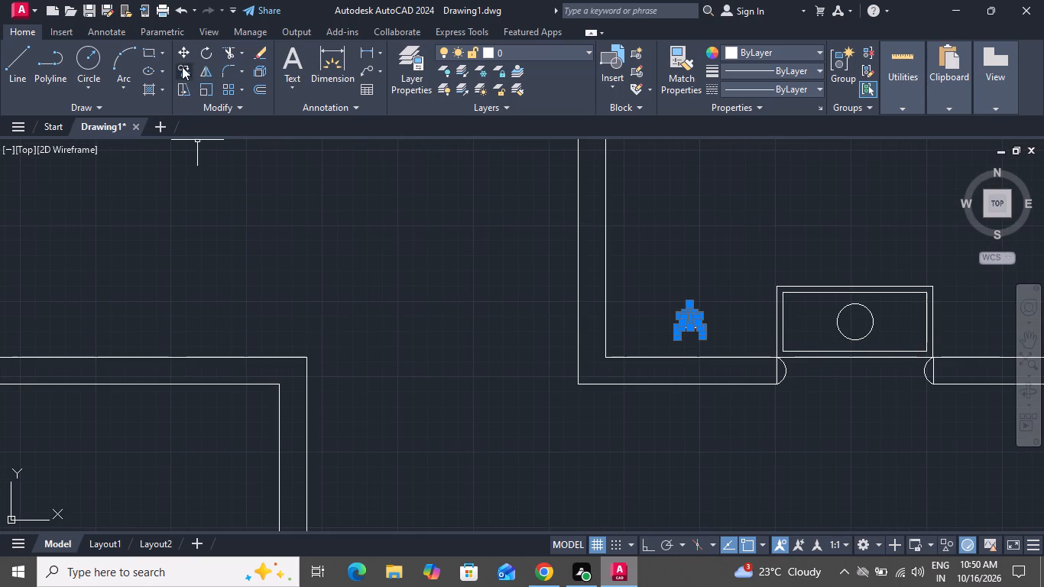
click(187, 51)
scroll(699, 339, up, 2)
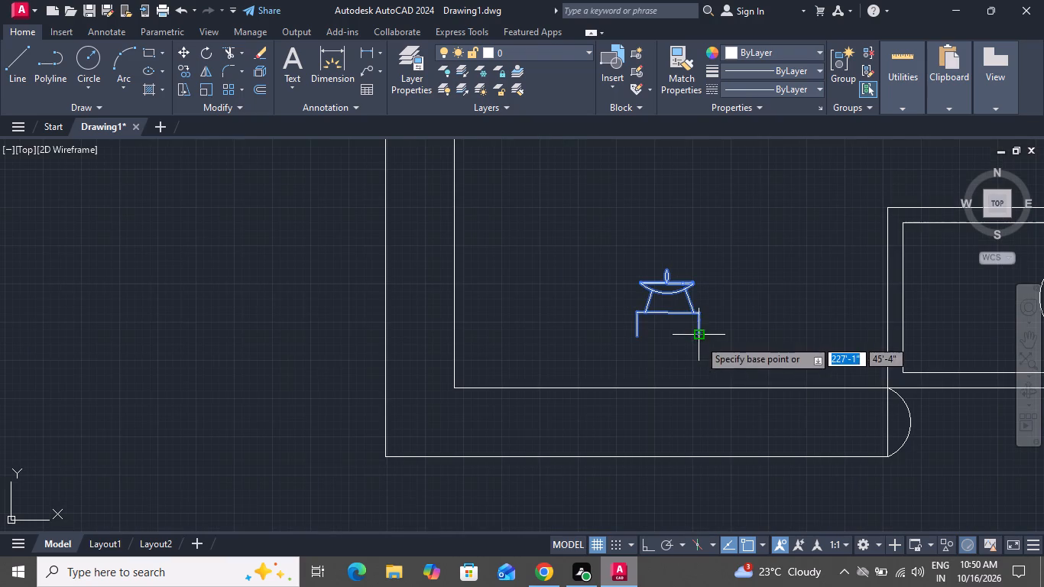
click(639, 336)
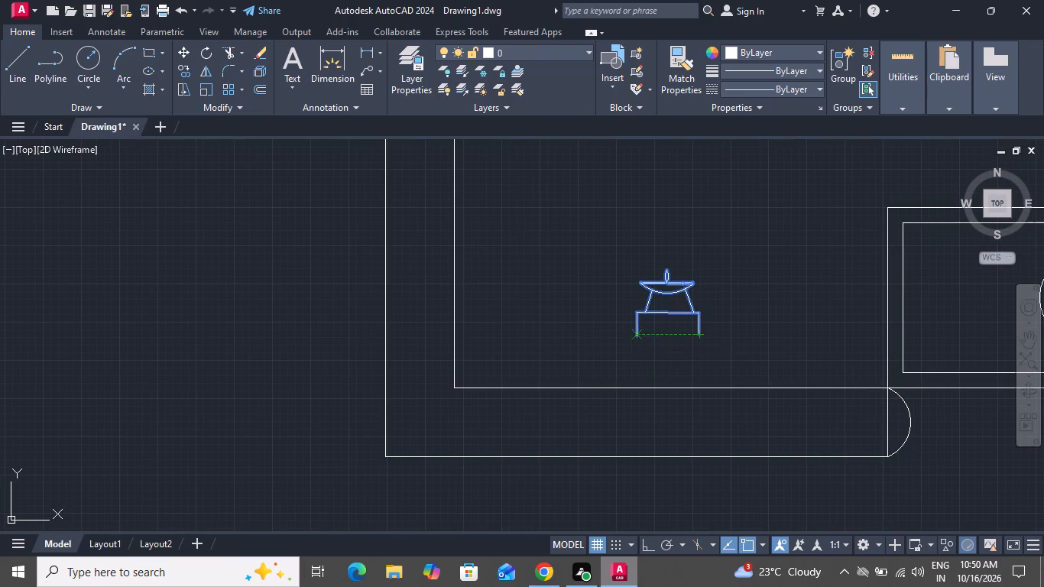
click(647, 387)
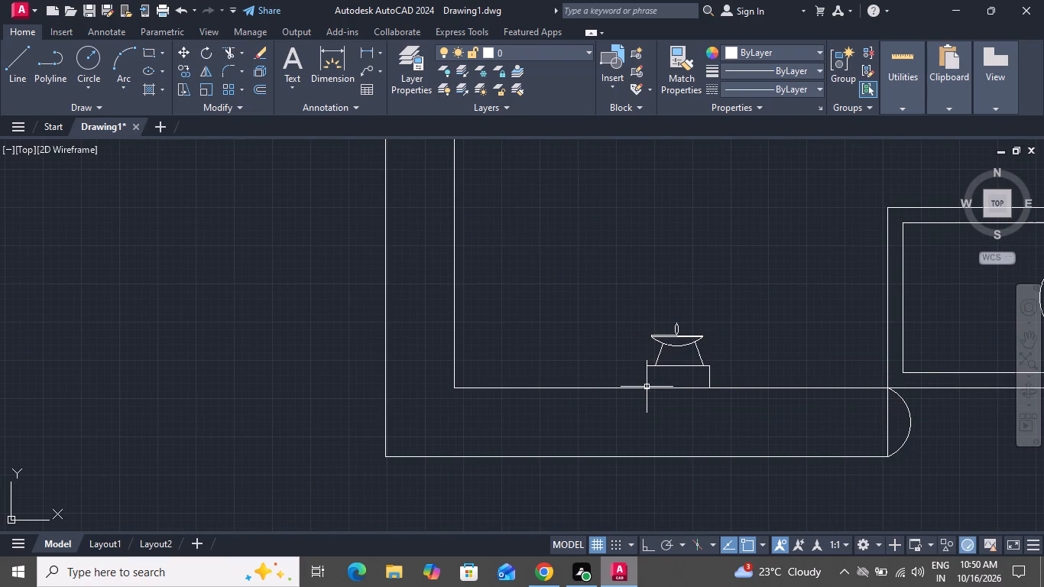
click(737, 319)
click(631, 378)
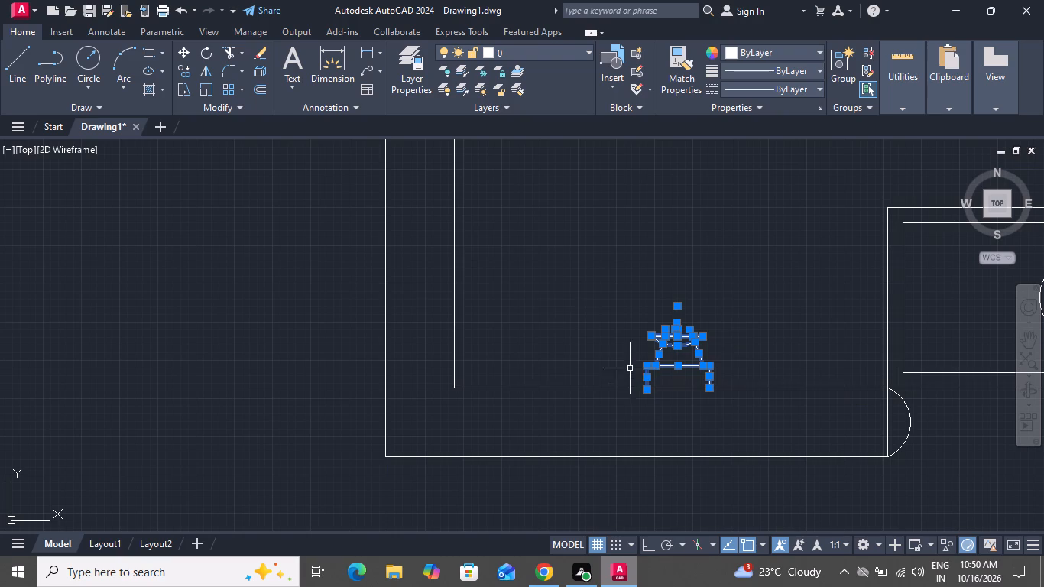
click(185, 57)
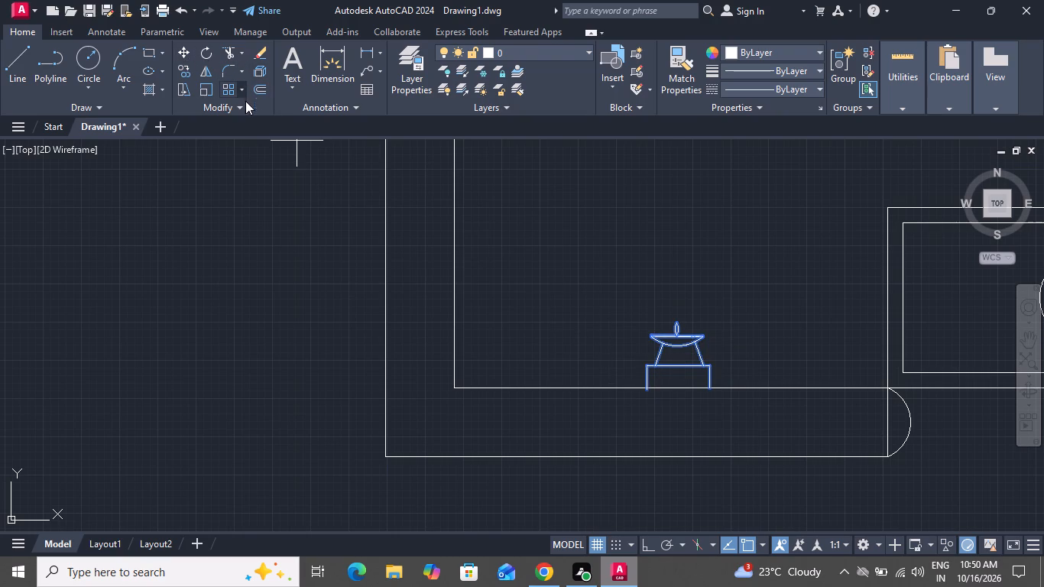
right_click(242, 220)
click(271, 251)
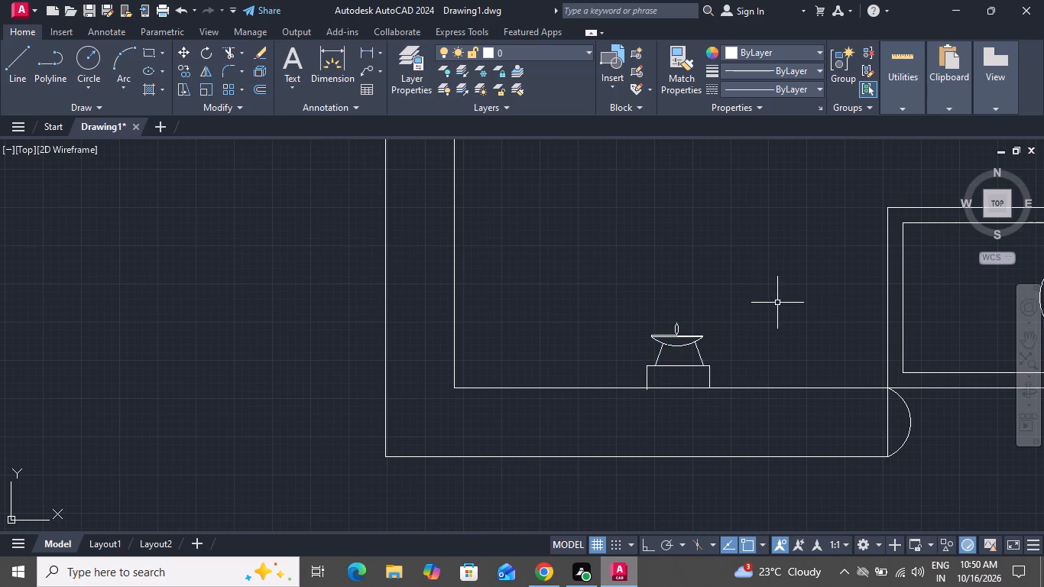
Copy the lamp along the bottom inner wall line to the right side of the double rectangle with the circle.
click(777, 303)
click(620, 375)
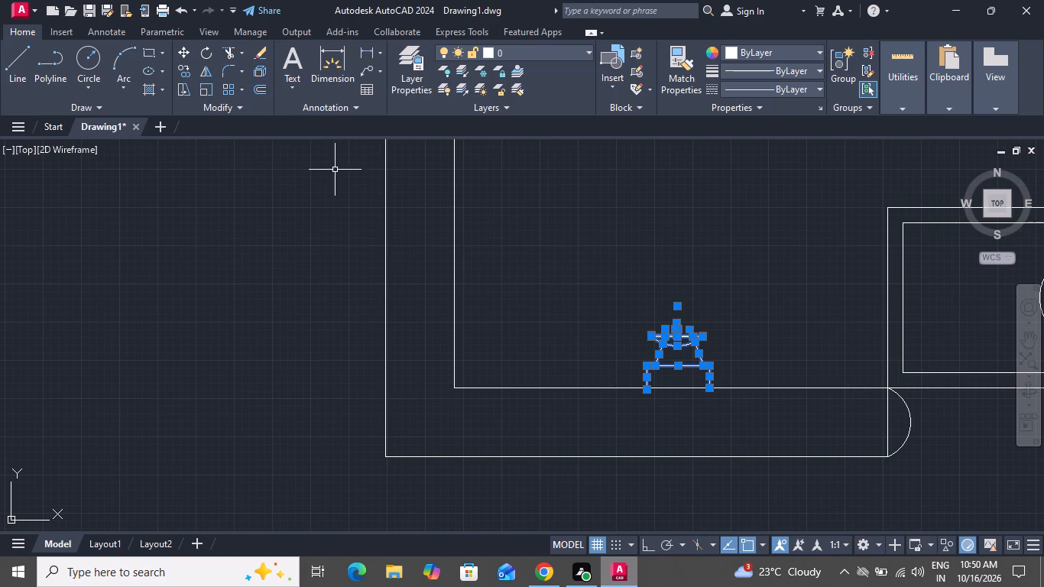
click(191, 70)
click(649, 388)
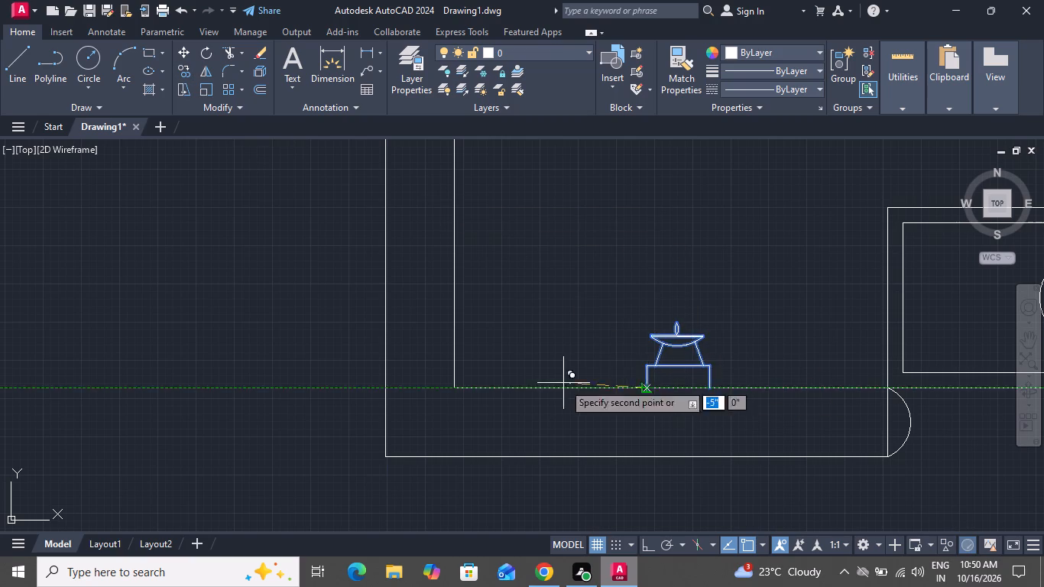
scroll(538, 401, down, 2)
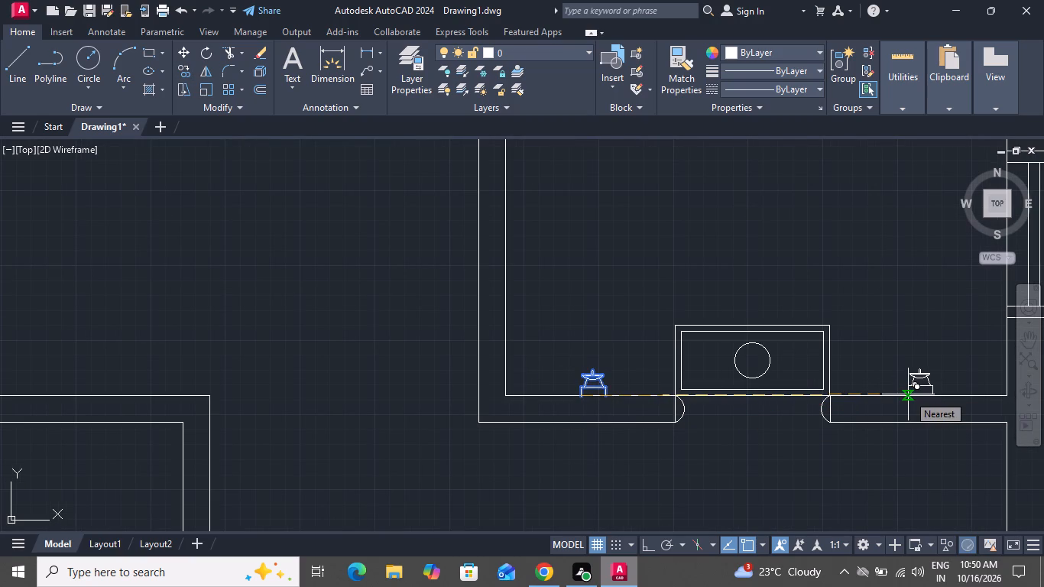
click(908, 394)
right_click(848, 436)
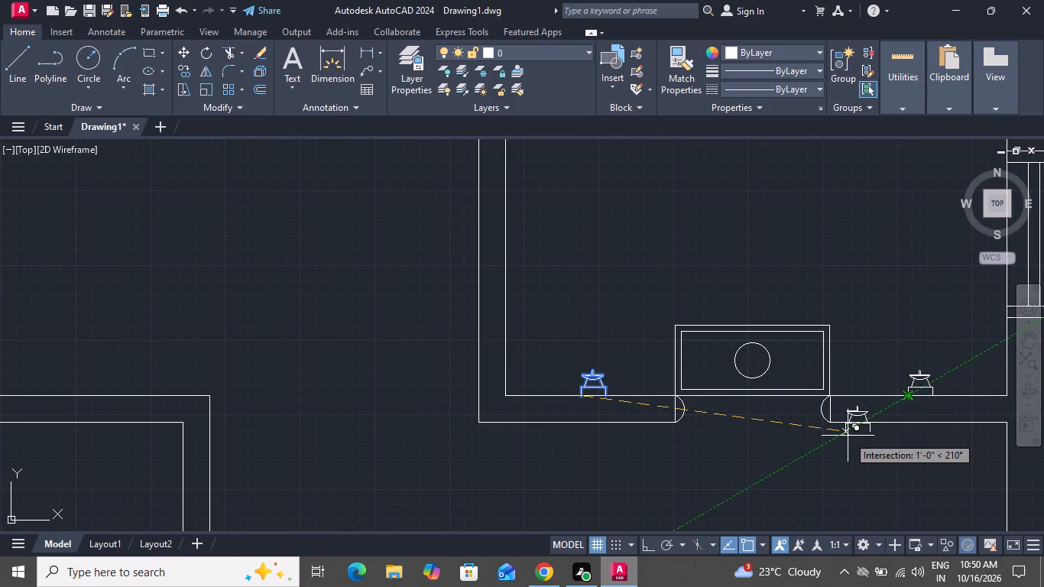
click(861, 263)
Examine the two lamps beside the double rectangle and the layout of the whole floor plan.
scroll(825, 409, down, 2)
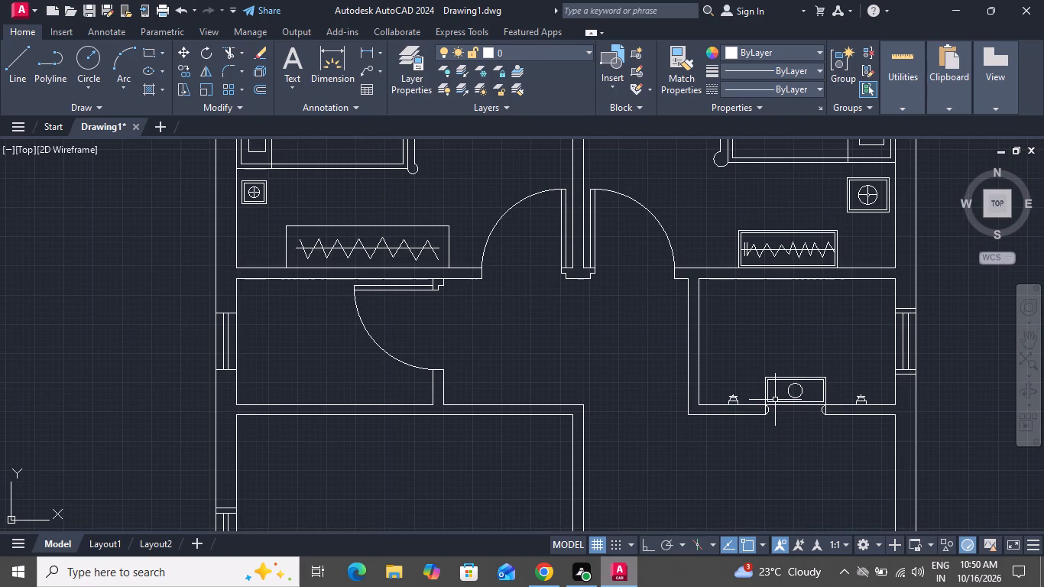
scroll(845, 482, up, 1)
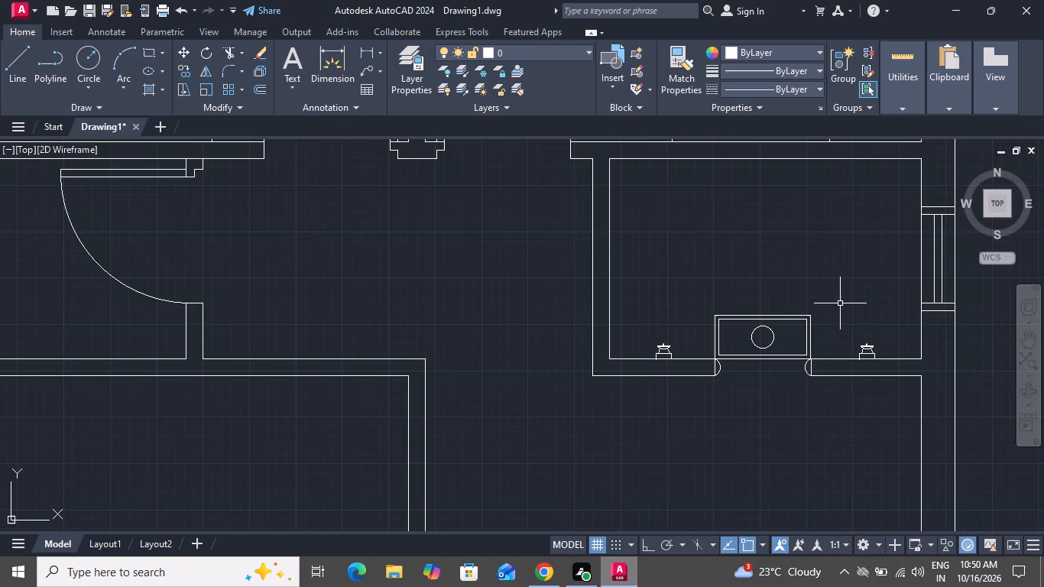
scroll(830, 321, up, 2)
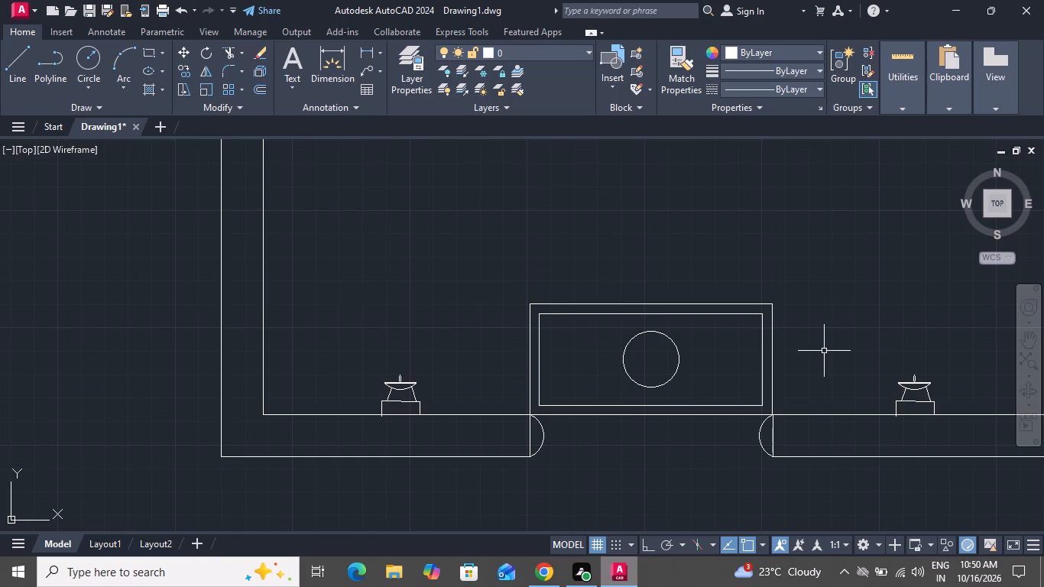
scroll(815, 368, down, 3)
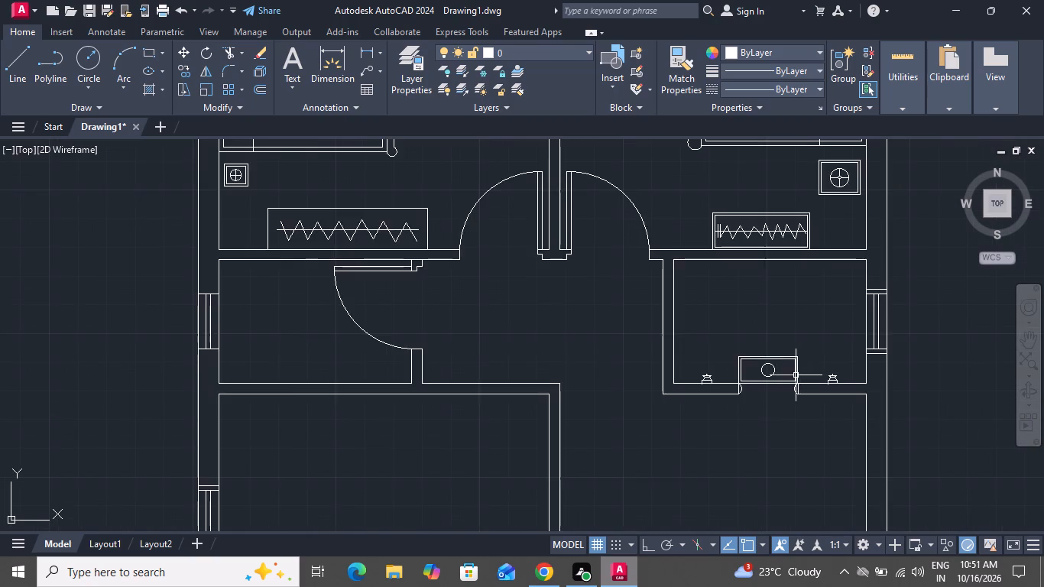
scroll(795, 377, down, 3)
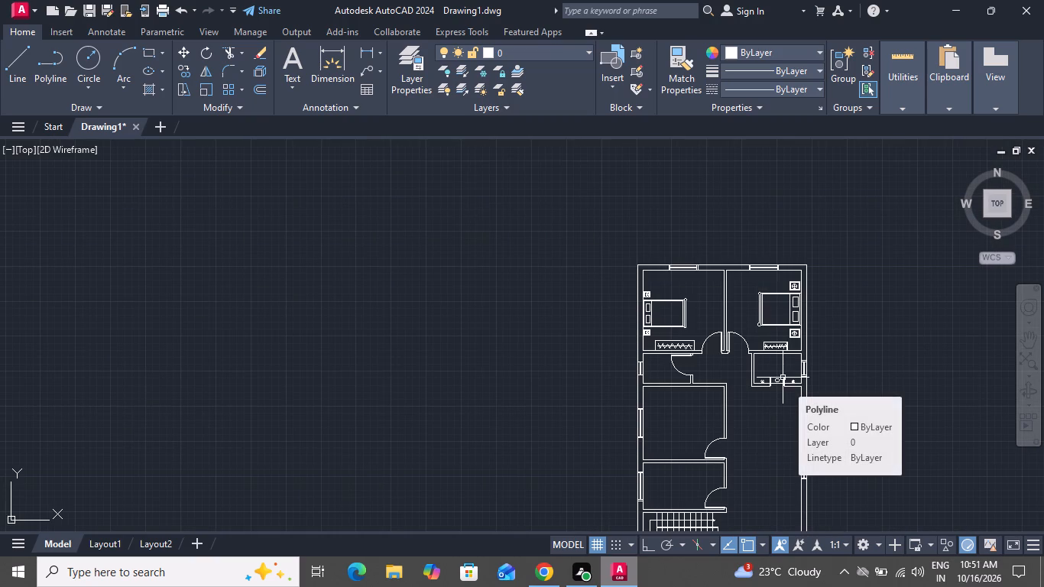
scroll(756, 376, down, 1)
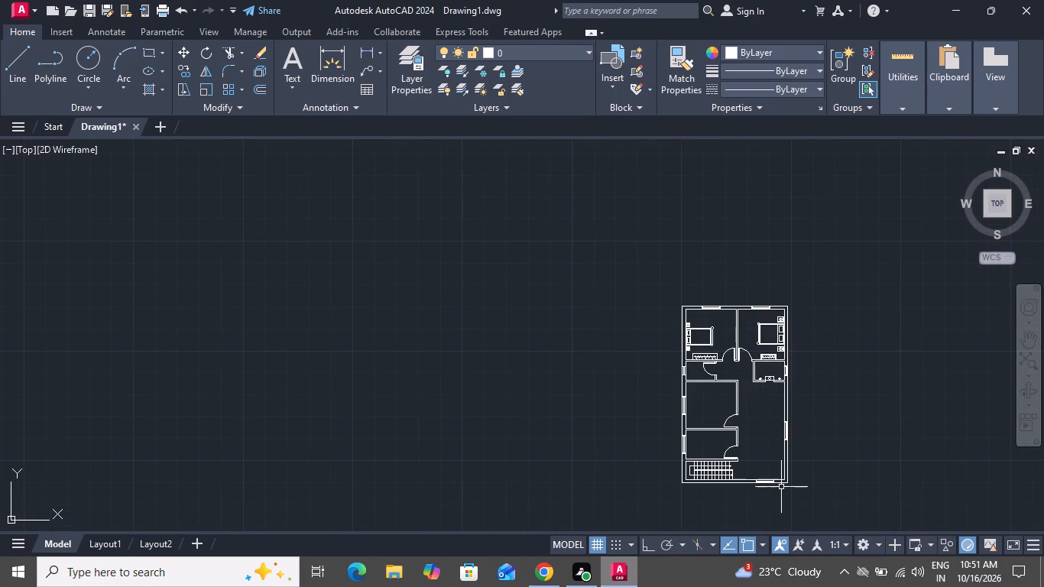
Draw a rectangle about 3'-6" by 7'-8" in the open hall, beside the right wall's window.
scroll(785, 486, up, 2)
click(140, 54)
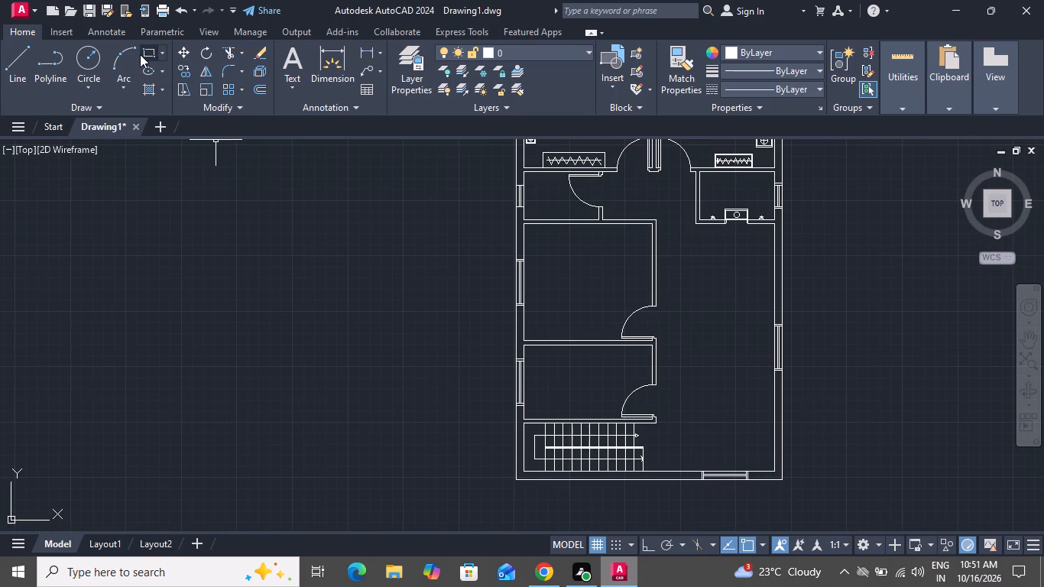
click(711, 300)
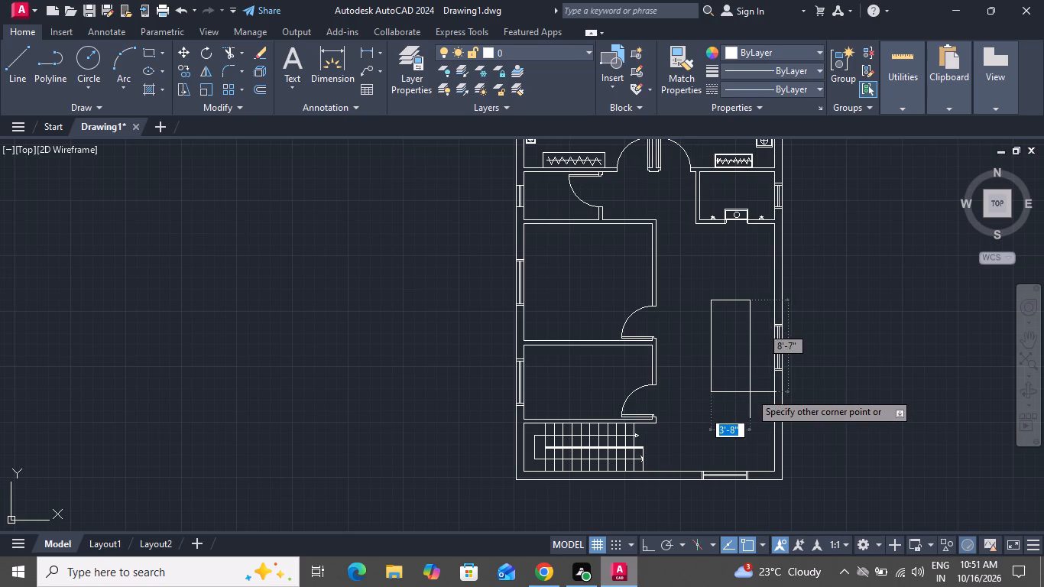
scroll(754, 387, up, 1)
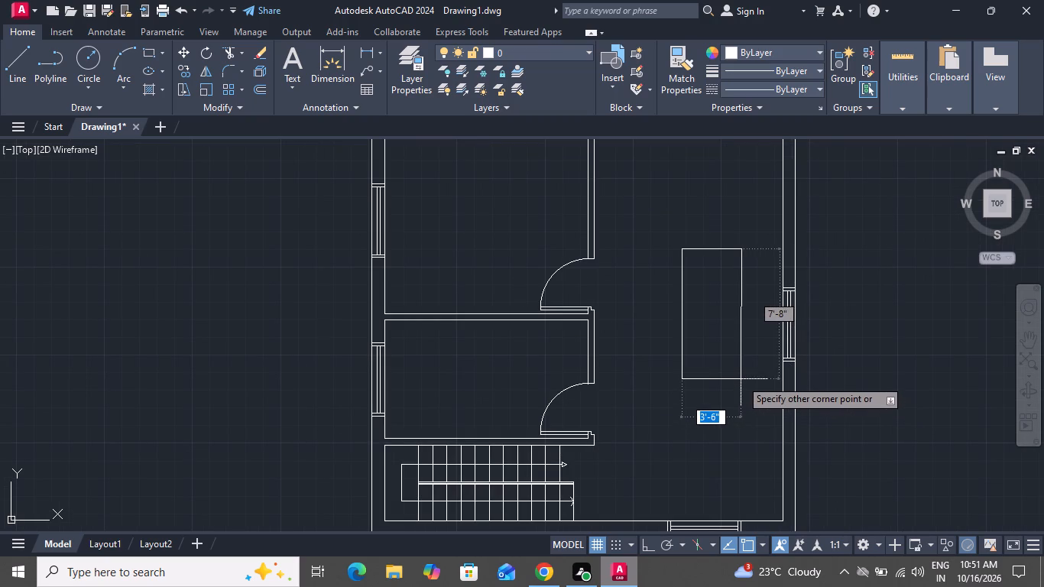
click(741, 379)
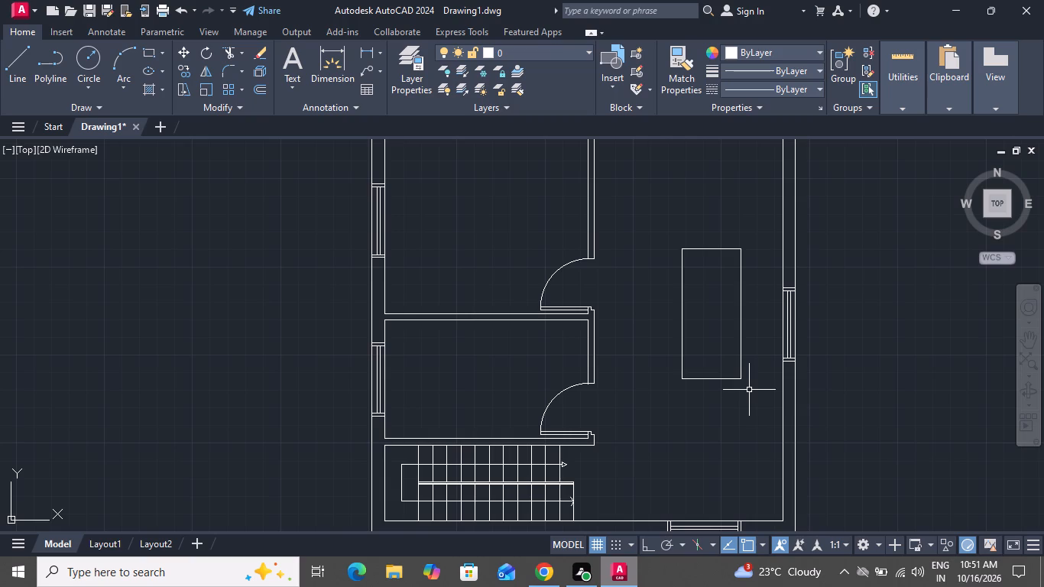
Offset the hall rectangle 2" inward.
key(o)
key(space)
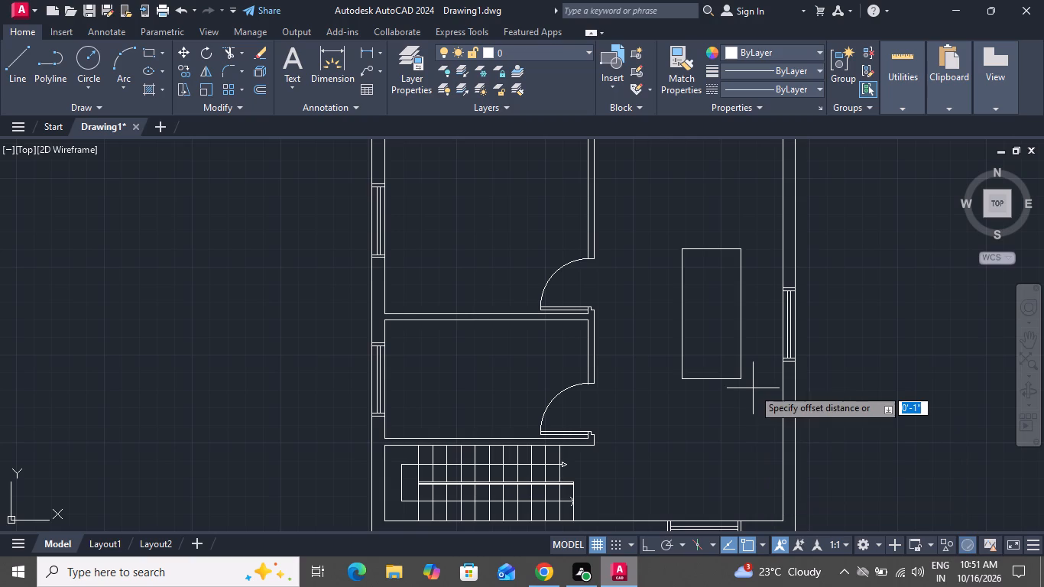
key(2)
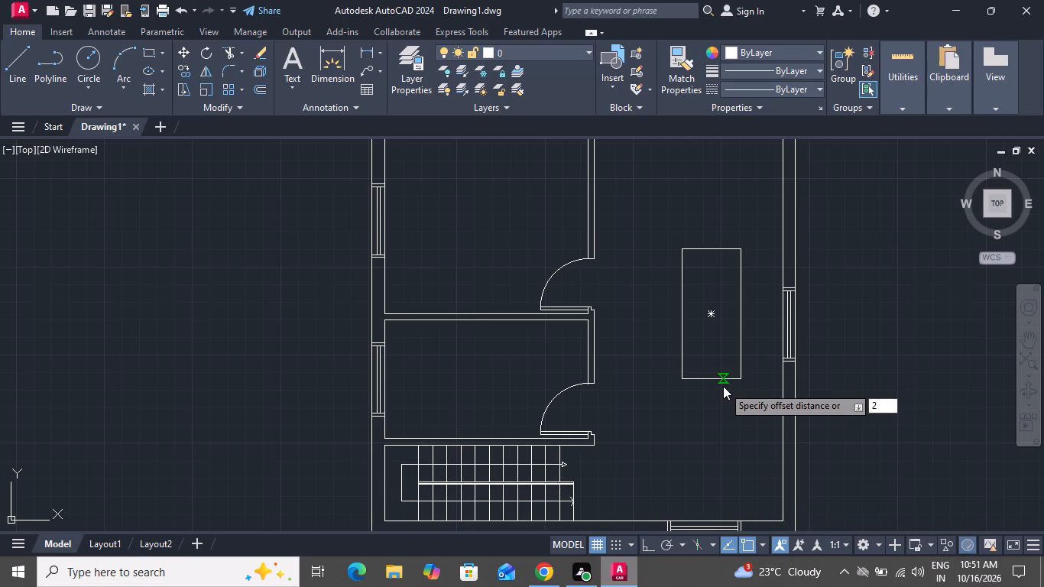
key(shift+quotedbl)
key(Return)
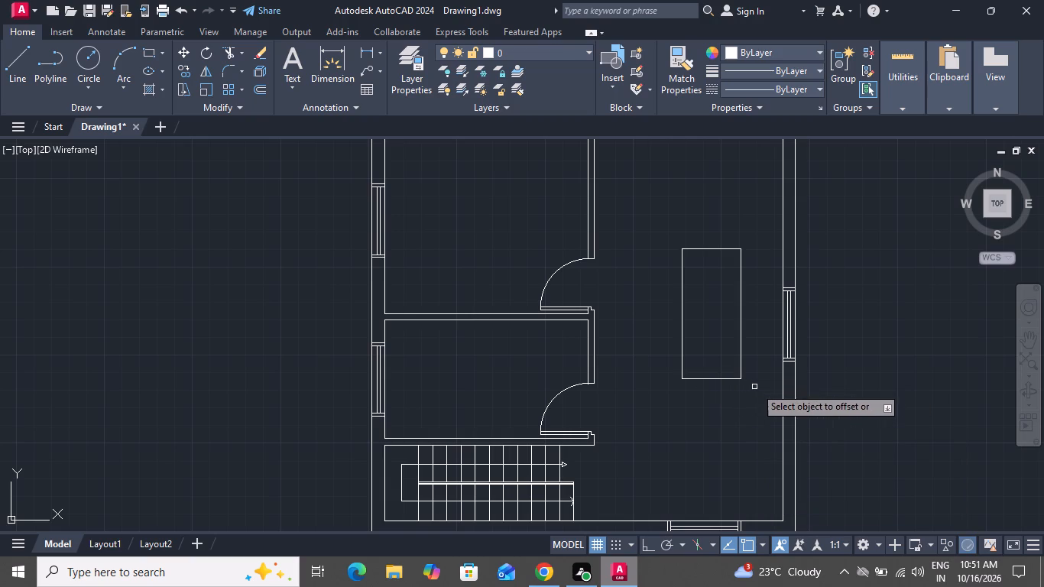
click(710, 381)
click(710, 355)
right_click(712, 354)
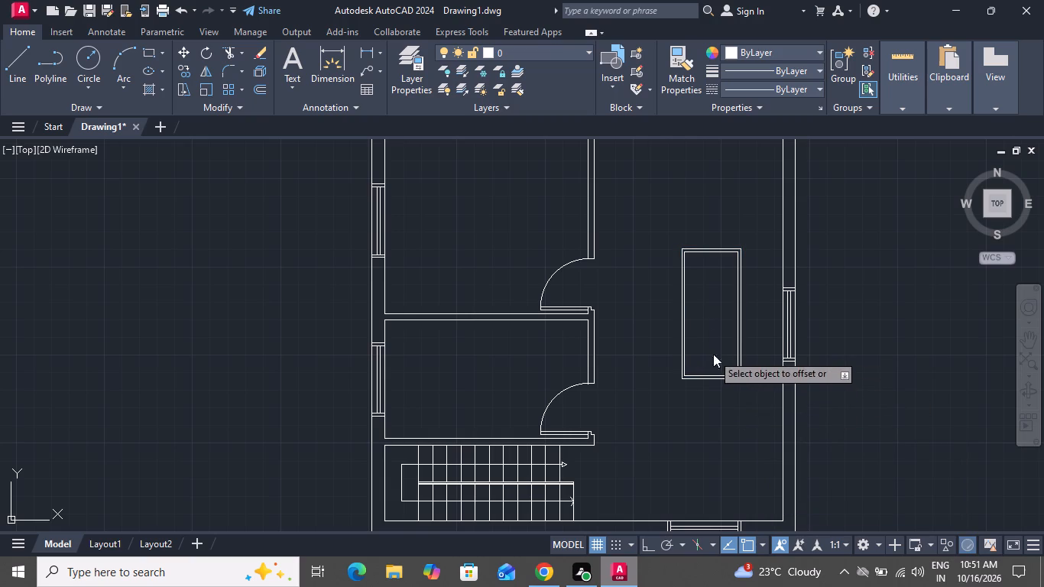
Draw a horizontal line across the upper part of the hall's double rectangle, spanning its outer side edges, about 3'-6" long.
click(738, 376)
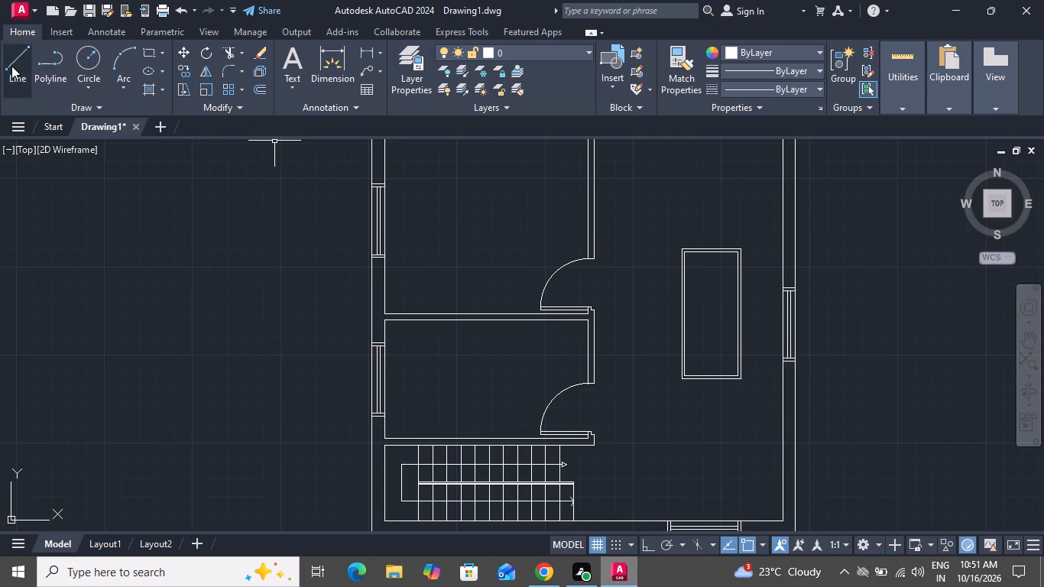
click(0, 60)
click(8, 69)
scroll(721, 274, up, 2)
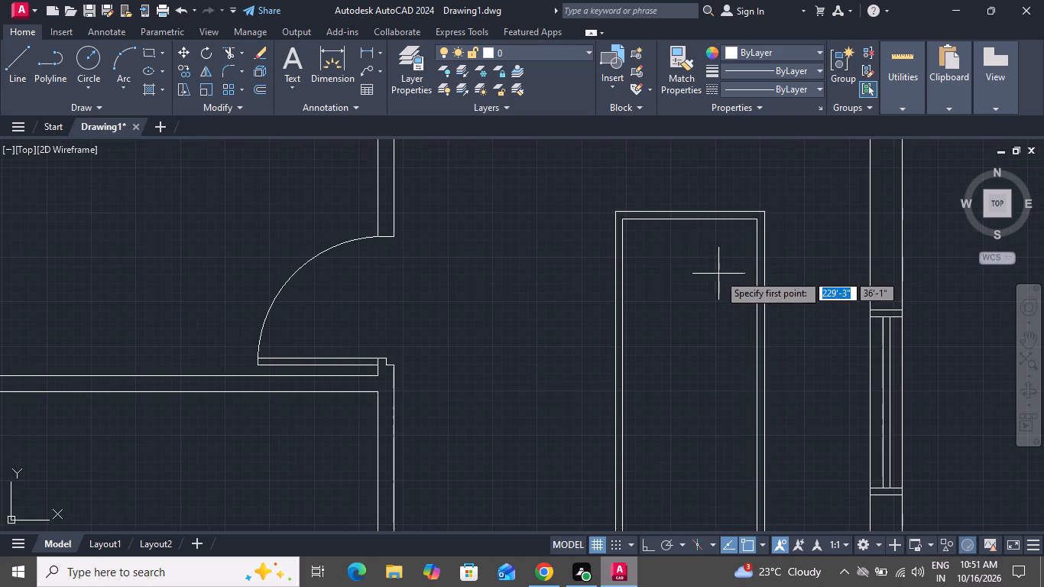
click(616, 307)
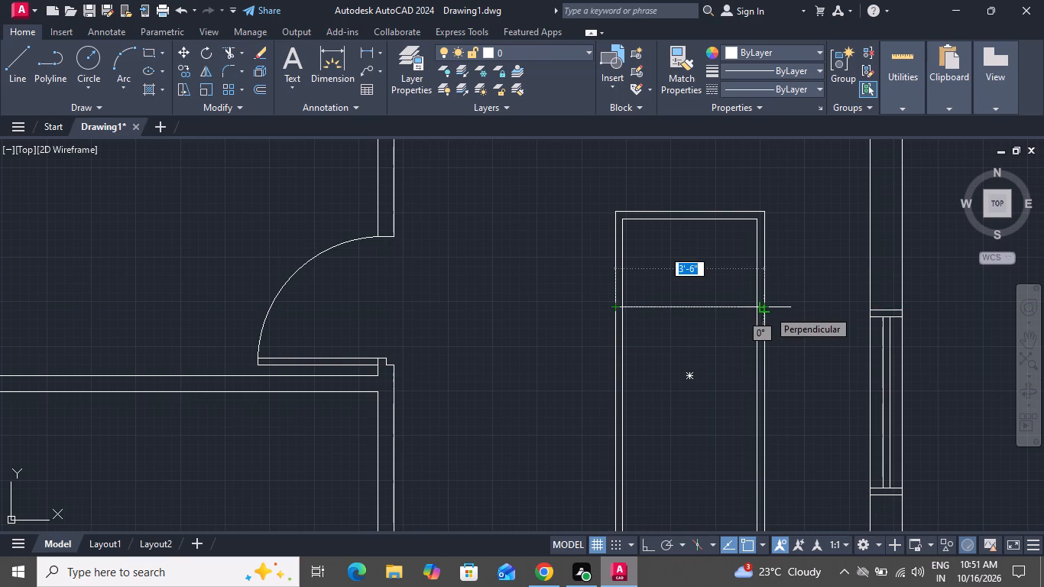
click(768, 310)
scroll(768, 310, up, 1)
right_click(768, 310)
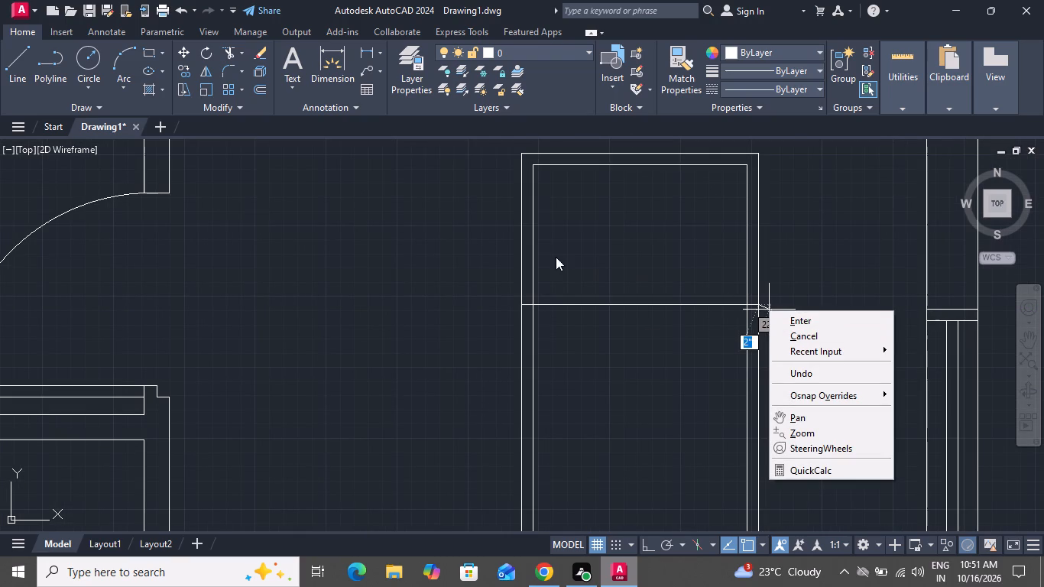
click(807, 332)
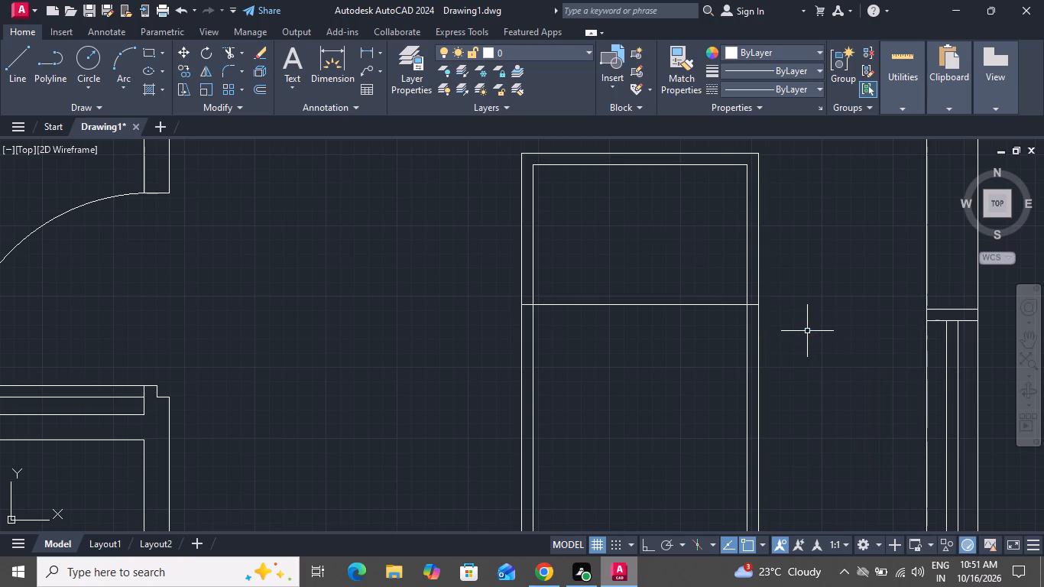
Draw a second horizontal line across the lower part of the double rectangle, between the inner rectangle's side edges.
click(26, 73)
scroll(520, 273, down, 2)
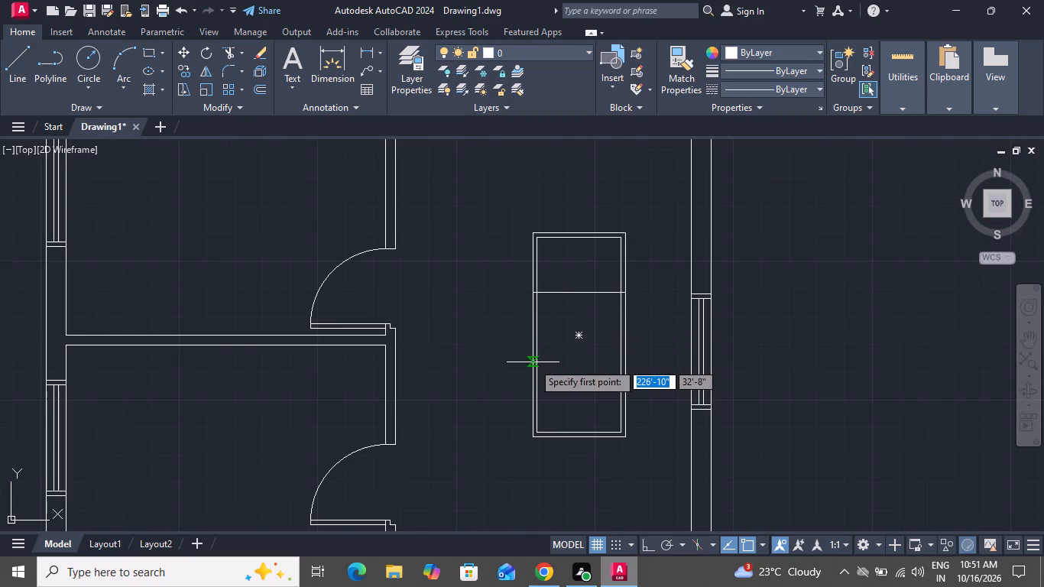
click(535, 363)
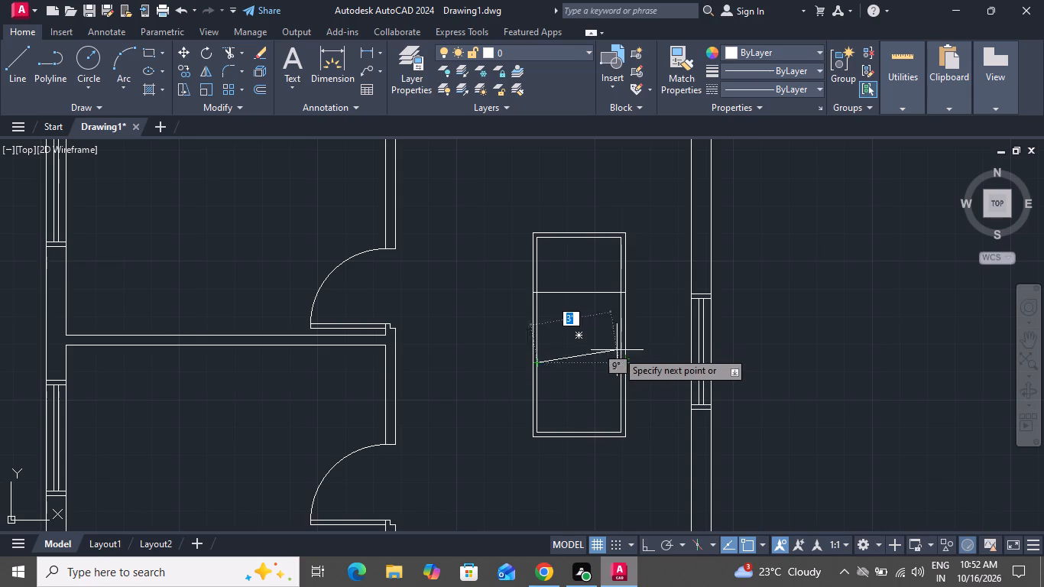
click(620, 364)
right_click(621, 363)
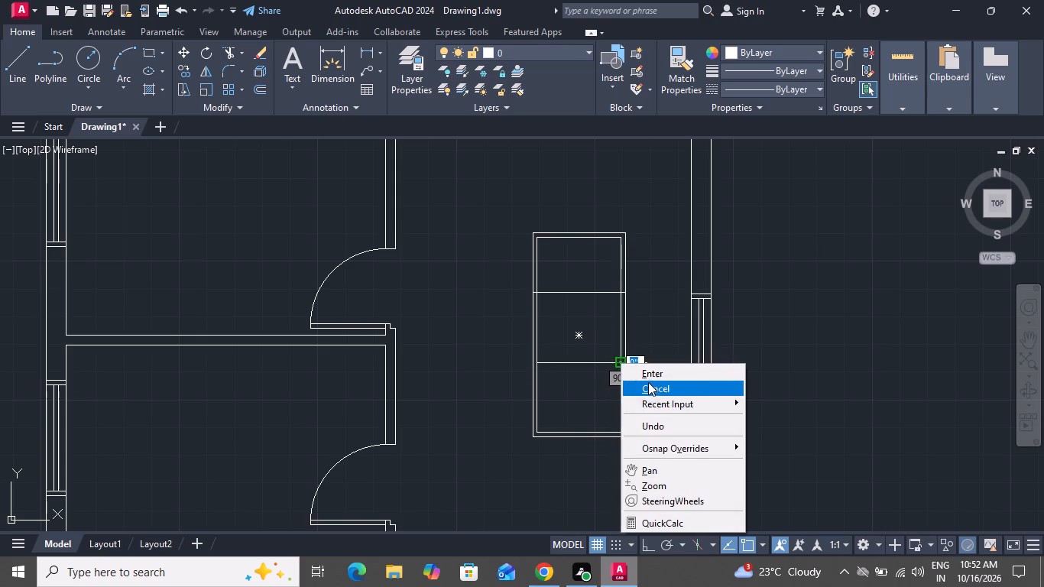
click(648, 385)
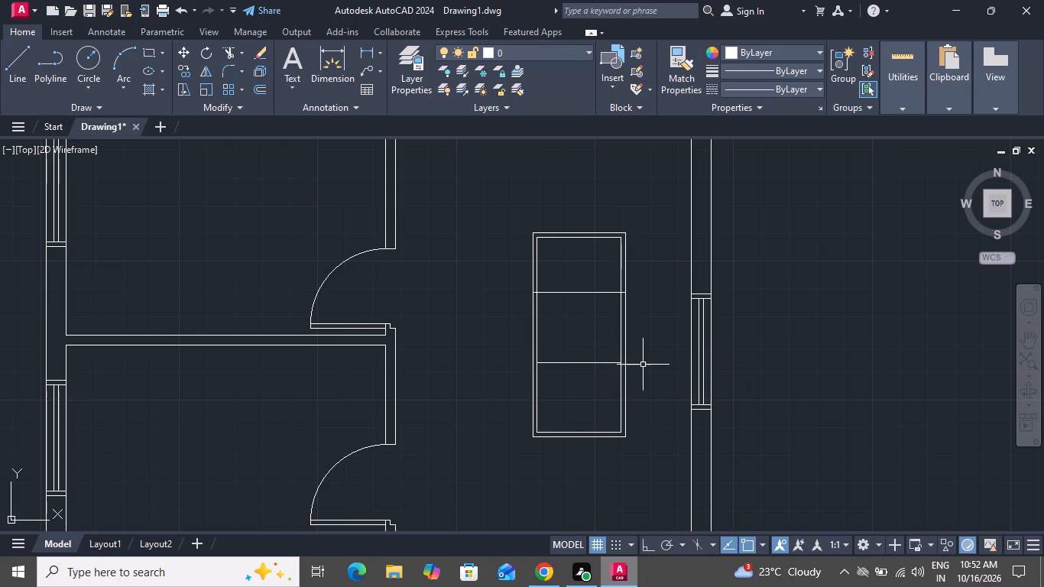
Offset both horizontal dividing lines of the hall rectangle 1" downward.
key(o)
key(space)
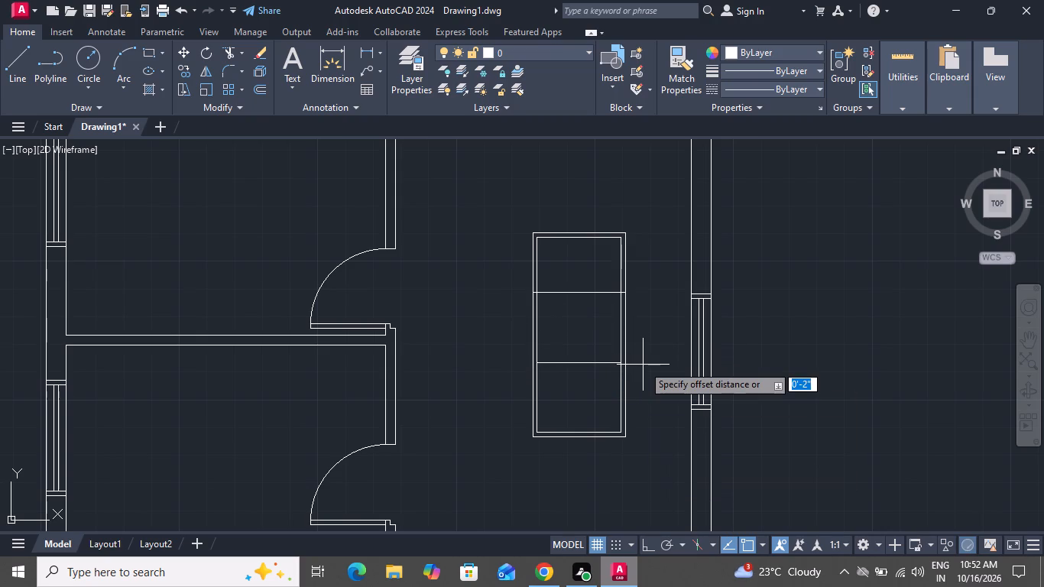
key(1)
key(shift+quotedbl)
key(Return)
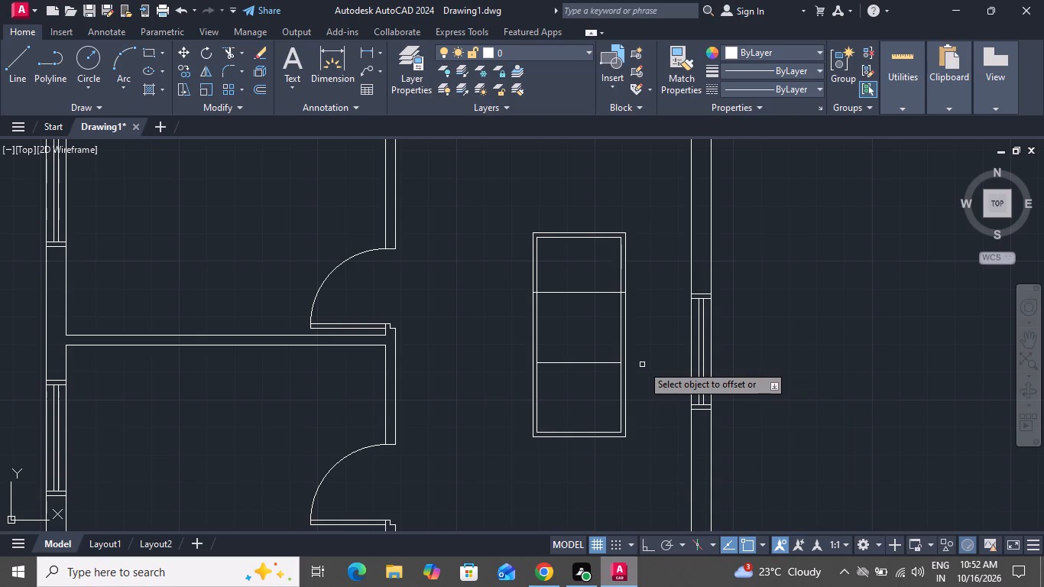
click(600, 361)
click(599, 383)
click(593, 292)
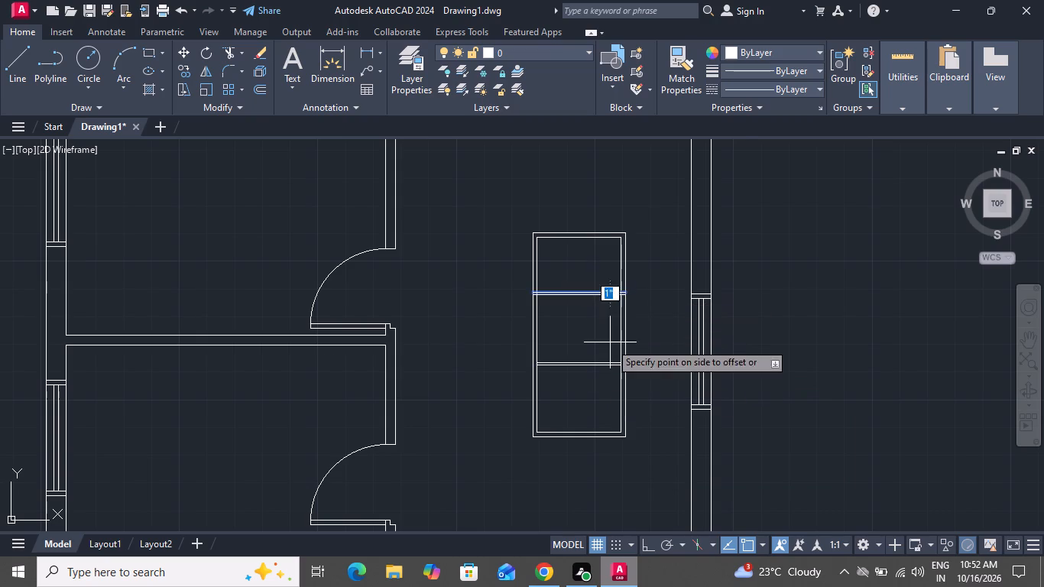
click(610, 342)
right_click(648, 322)
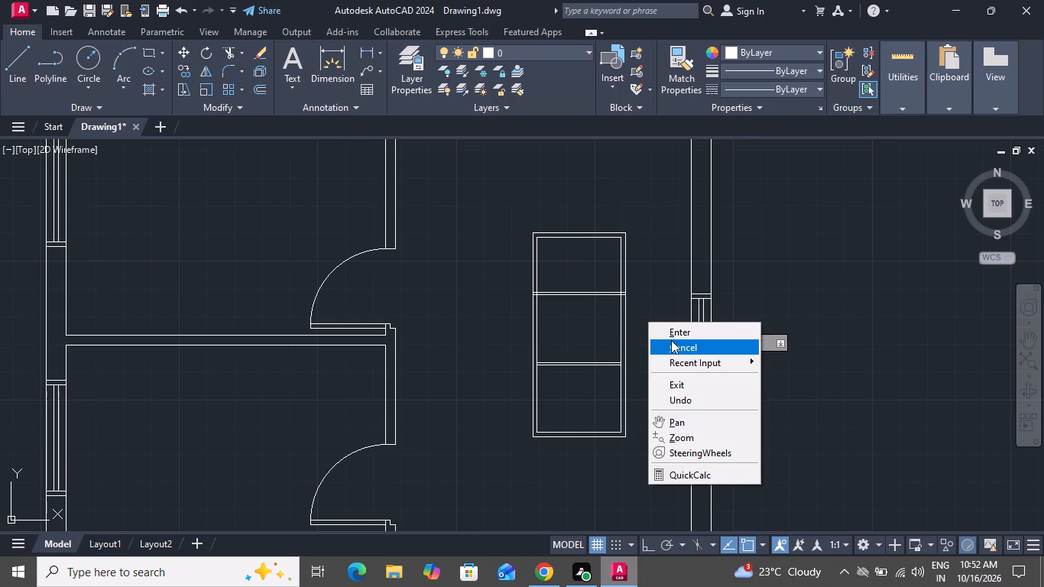
click(671, 340)
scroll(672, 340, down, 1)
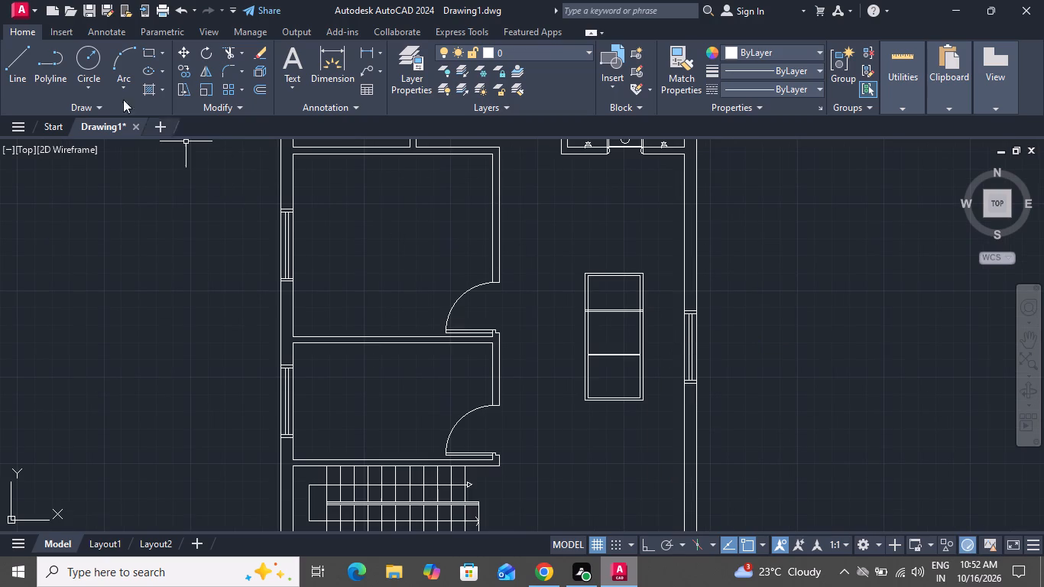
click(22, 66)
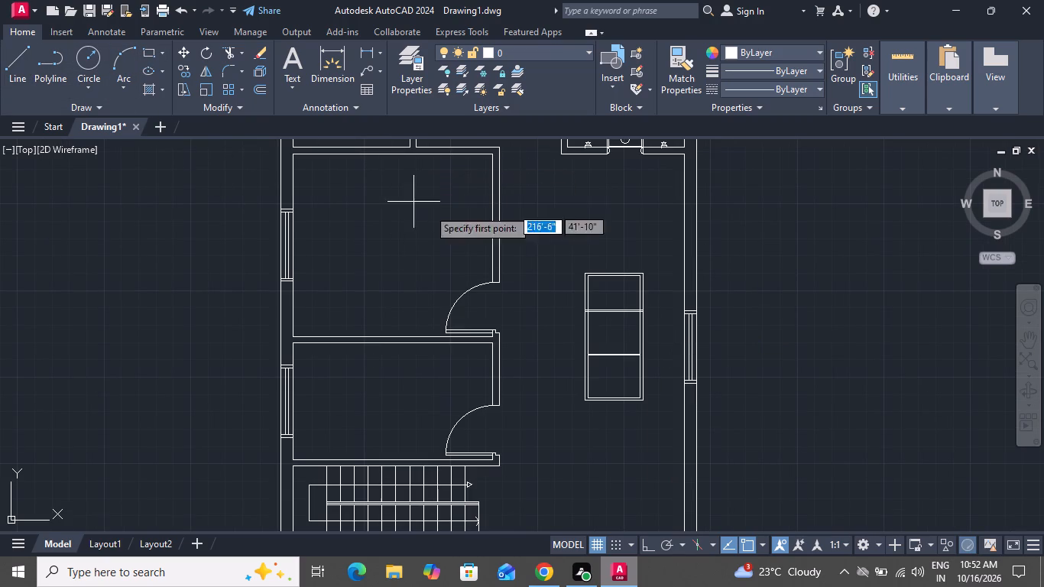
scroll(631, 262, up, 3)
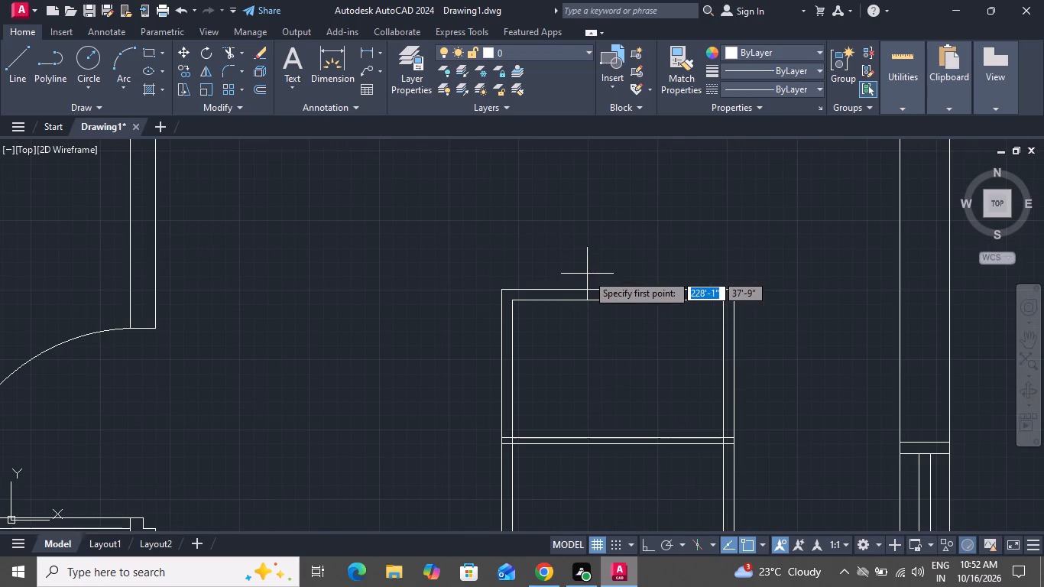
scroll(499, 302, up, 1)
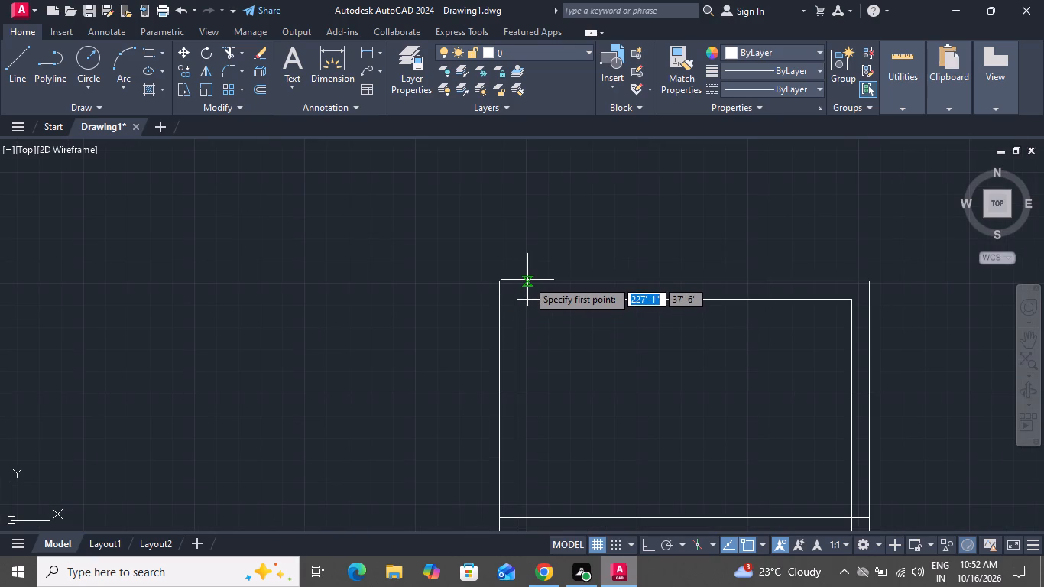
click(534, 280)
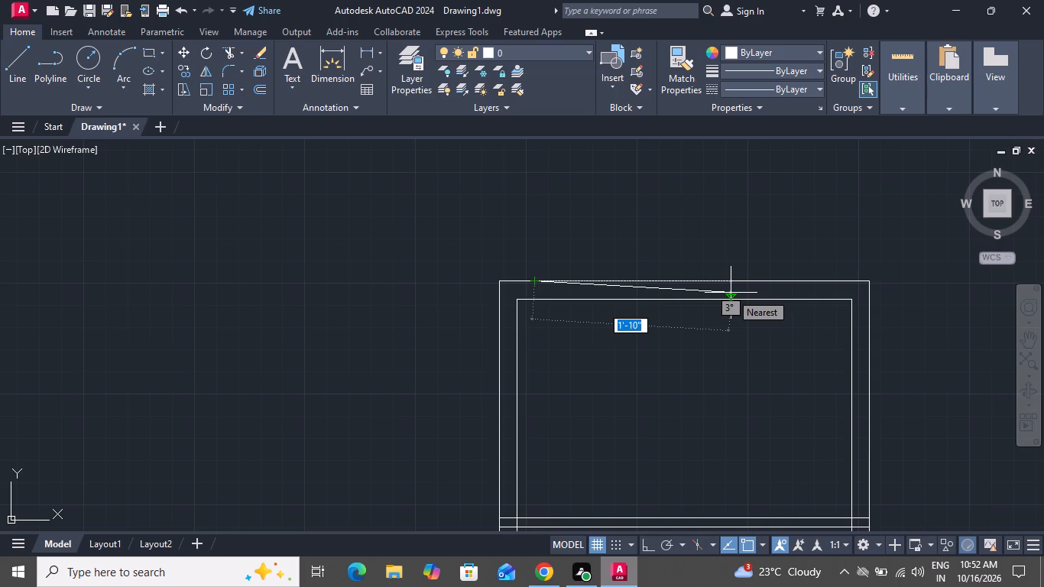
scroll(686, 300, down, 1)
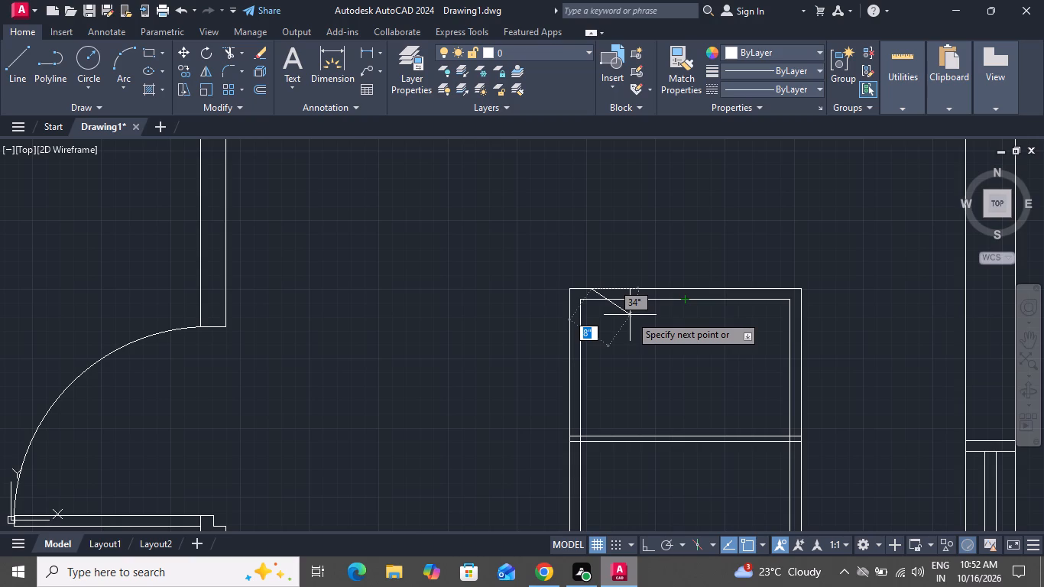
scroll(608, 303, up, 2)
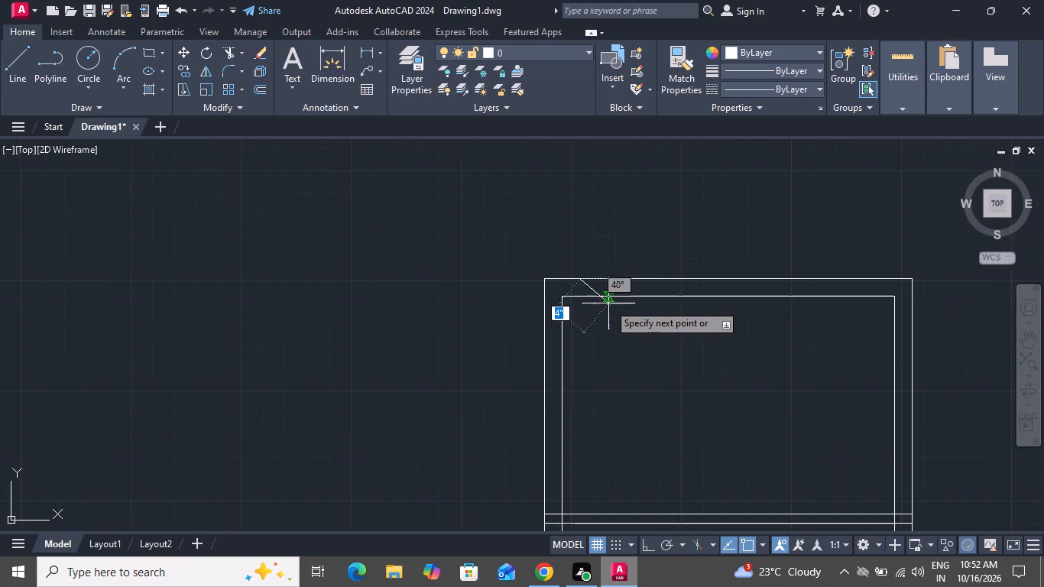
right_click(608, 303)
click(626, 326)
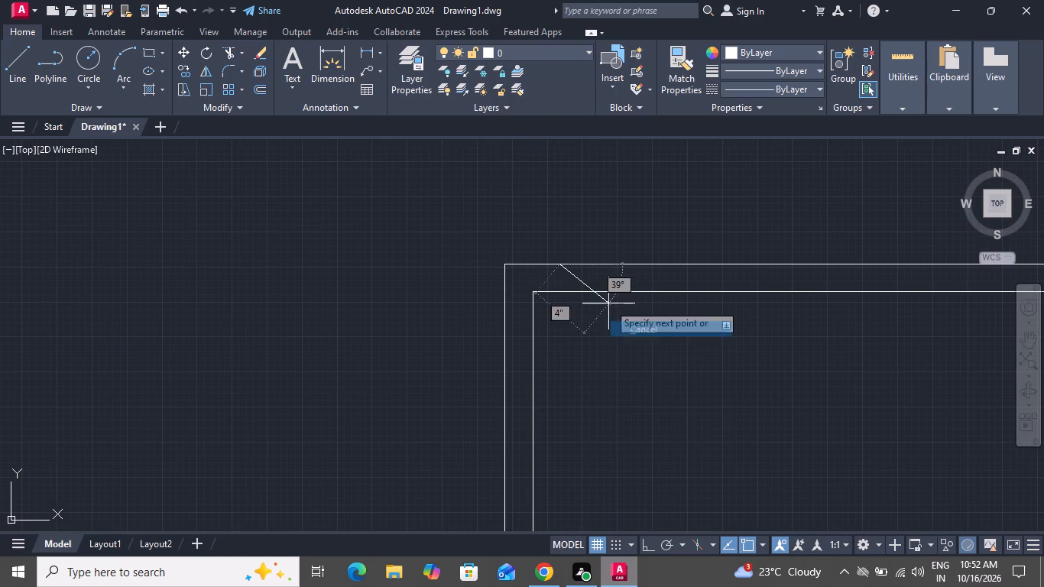
With Ortho on, draw connected lines from the rectangle's top edge around its right side to its bottom edge: about 3" up, 3'-2" right, 8'-2" down, 3'-3" left.
scroll(624, 301, down, 4)
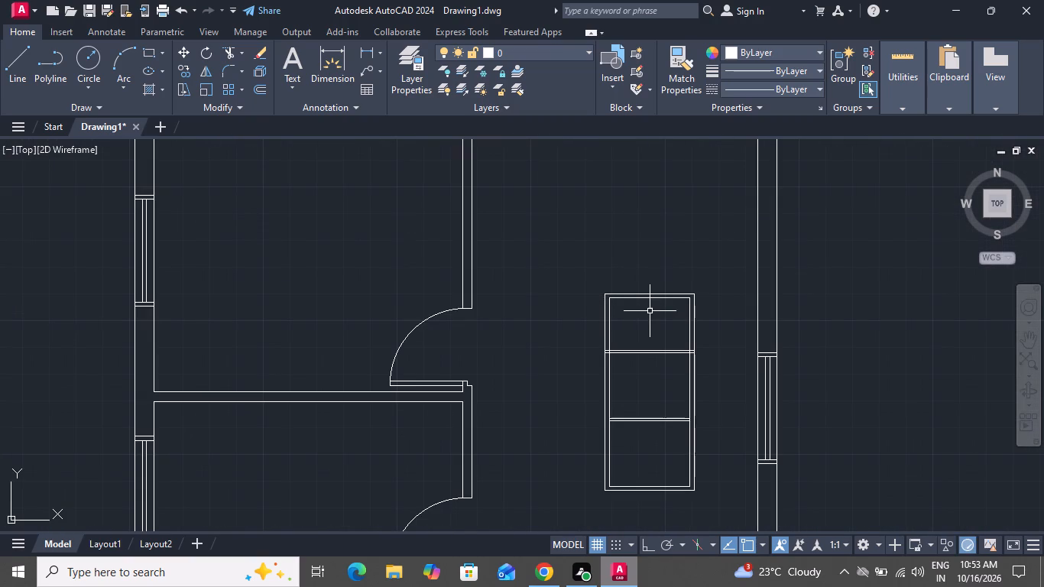
click(11, 57)
scroll(662, 286, up, 2)
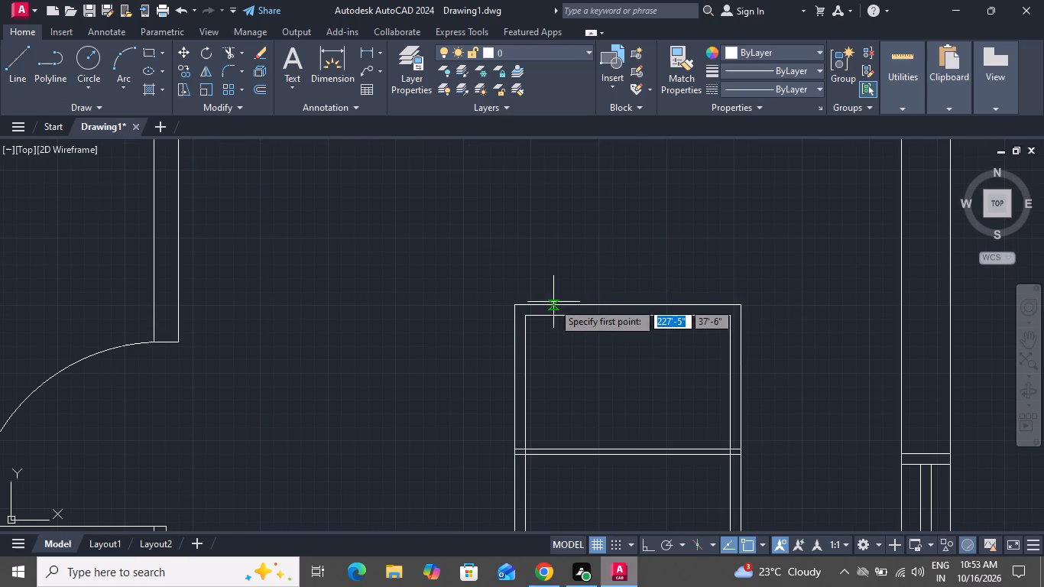
click(553, 305)
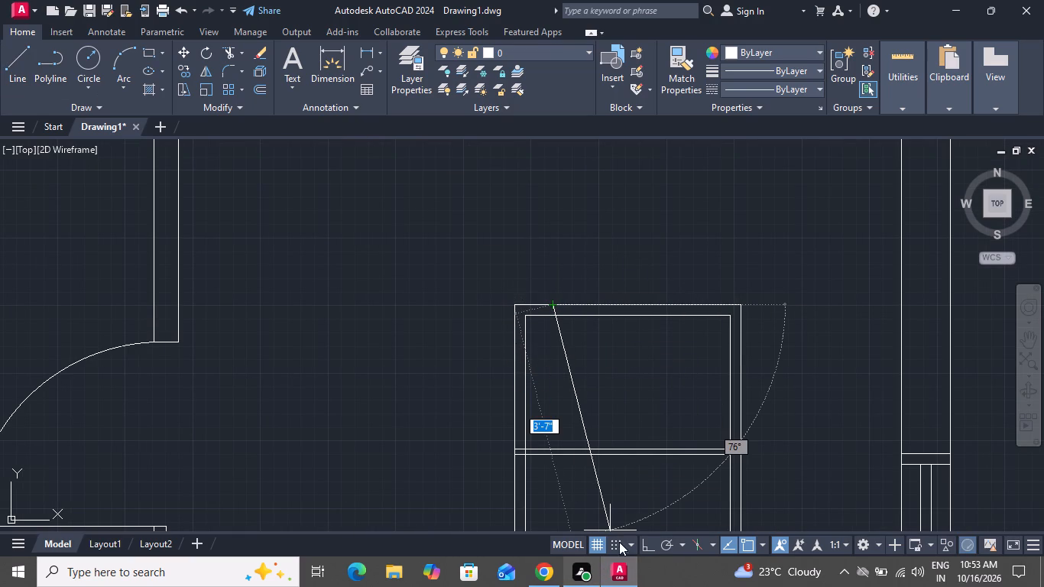
click(641, 545)
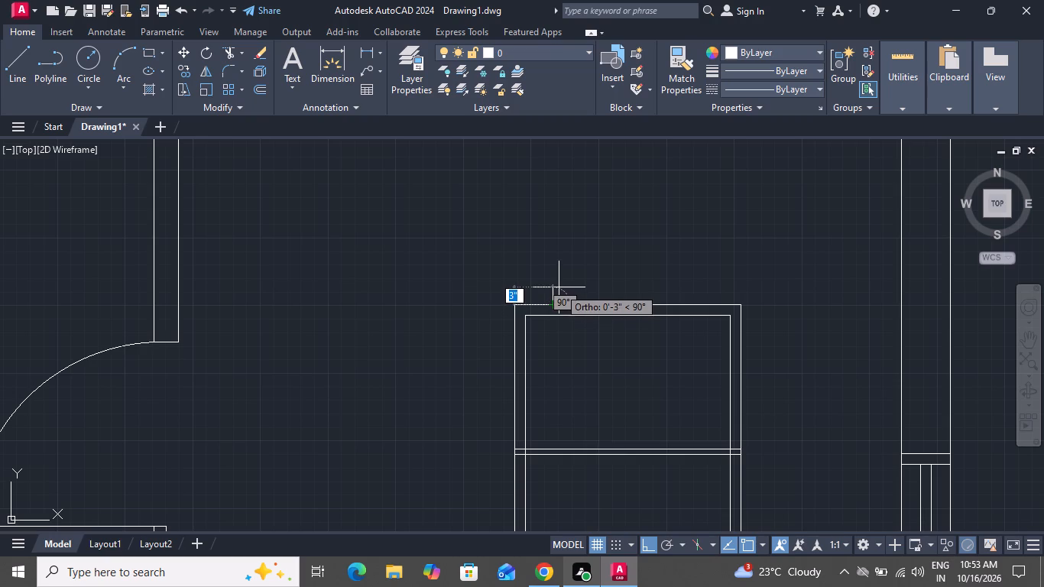
click(559, 287)
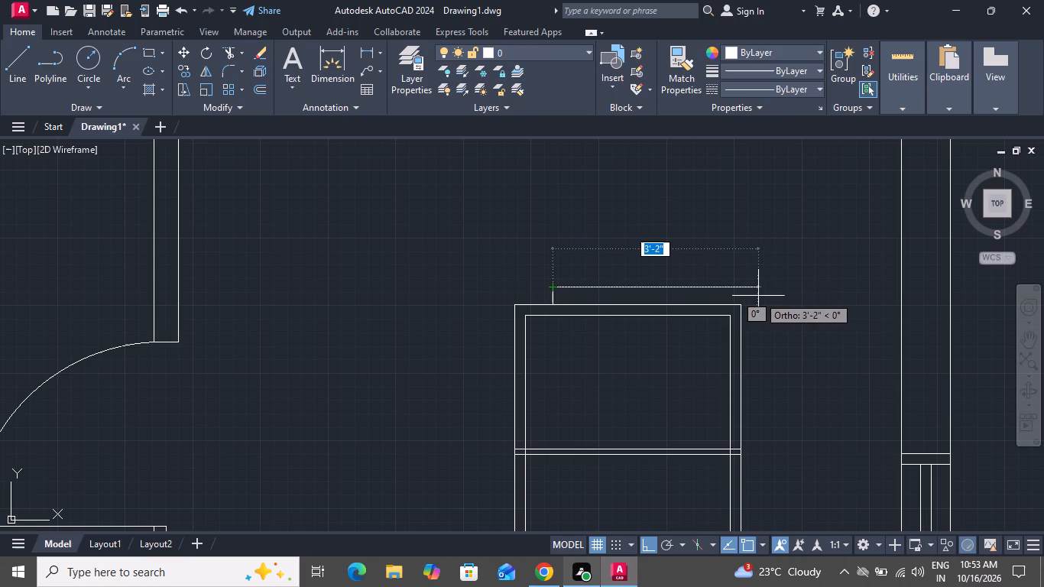
click(758, 296)
scroll(794, 377, down, 3)
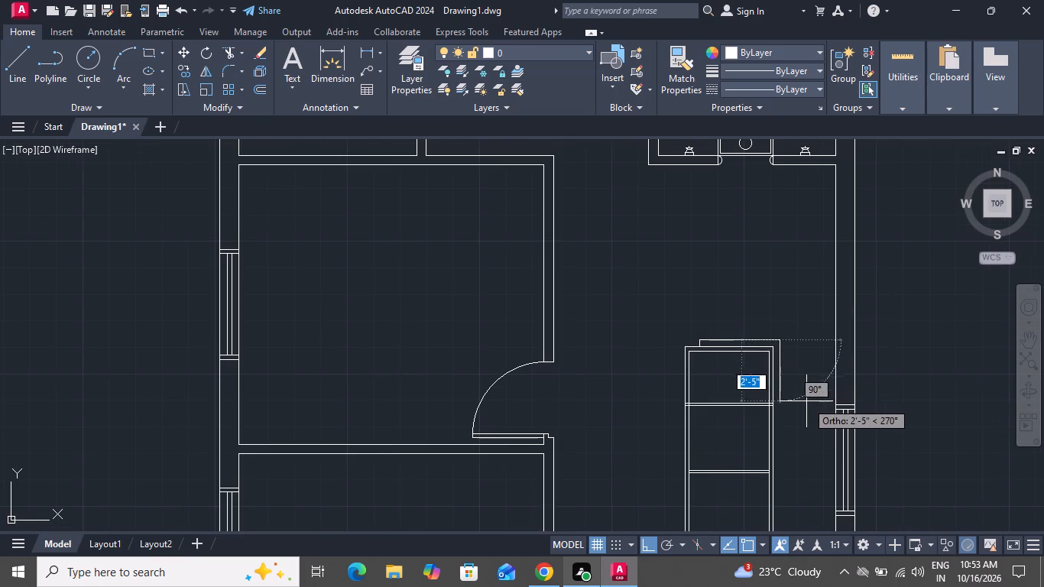
scroll(806, 401, down, 1)
scroll(806, 465, up, 2)
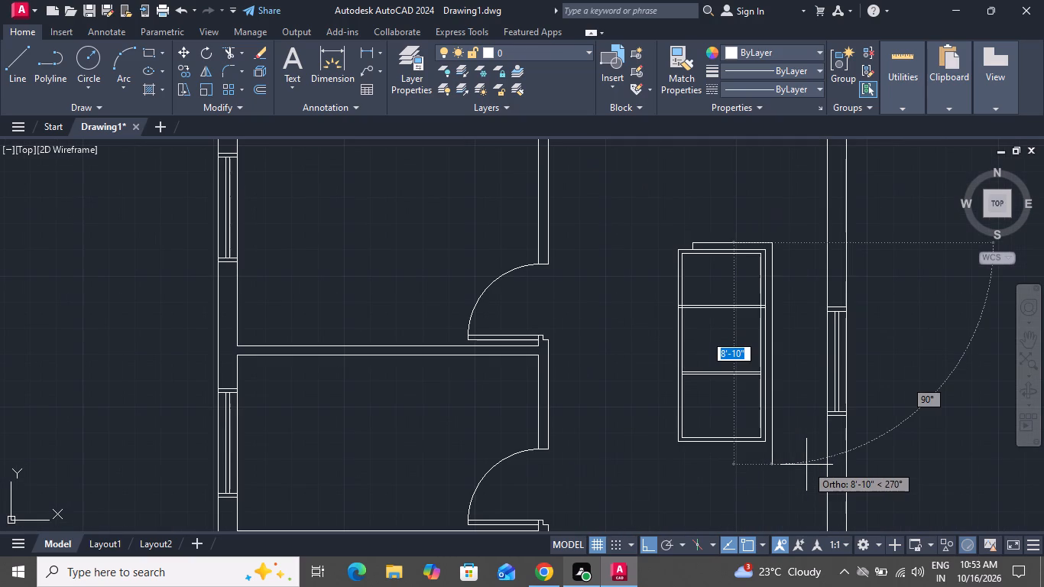
scroll(805, 465, up, 3)
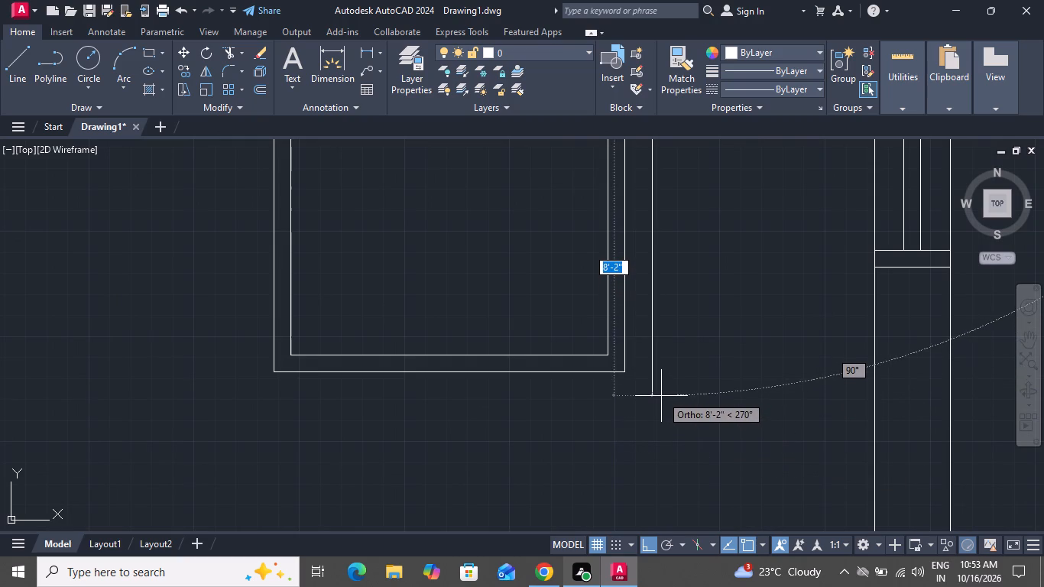
click(661, 396)
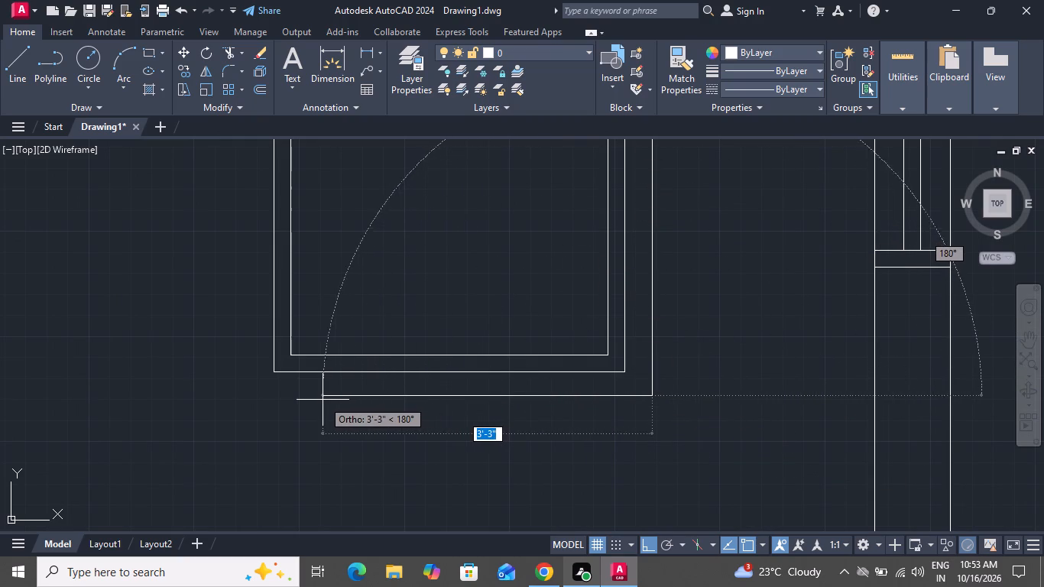
click(322, 400)
click(323, 373)
right_click(323, 373)
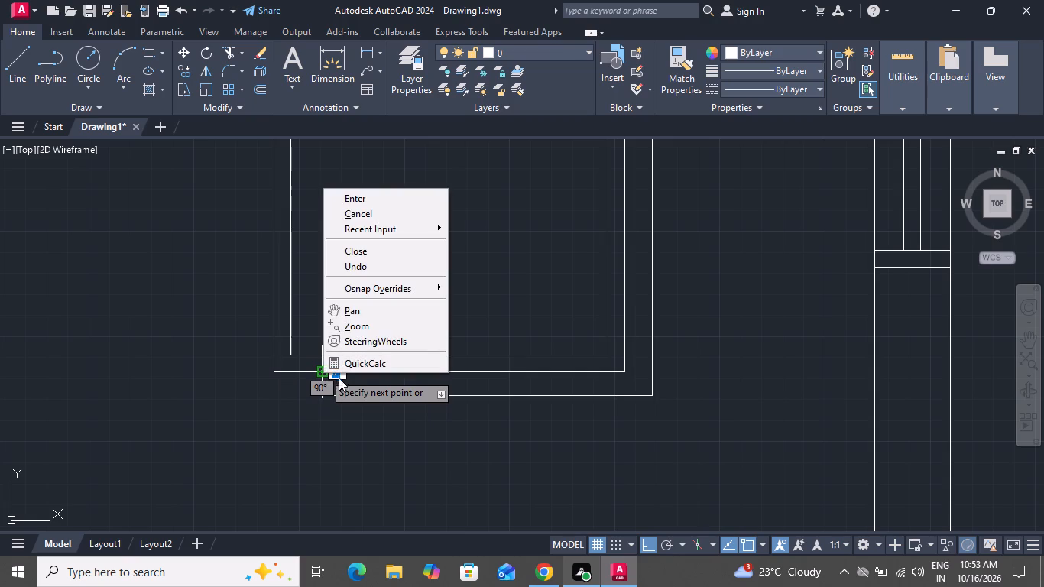
click(415, 216)
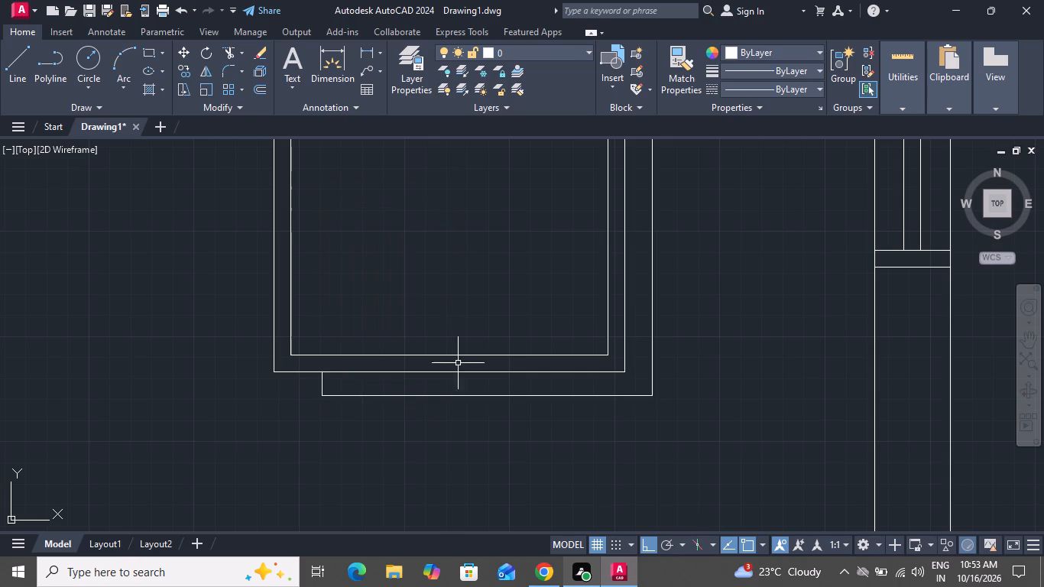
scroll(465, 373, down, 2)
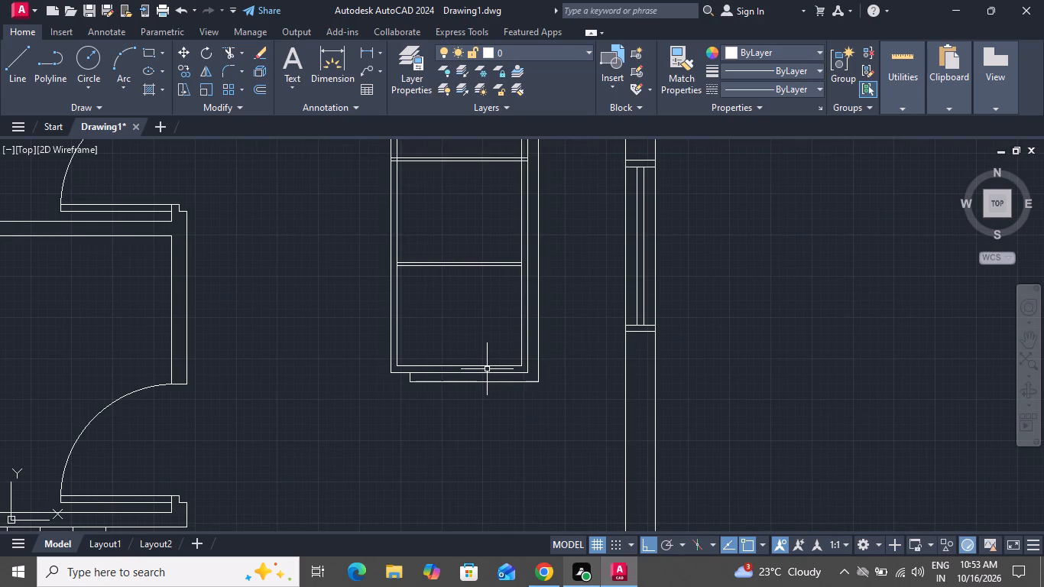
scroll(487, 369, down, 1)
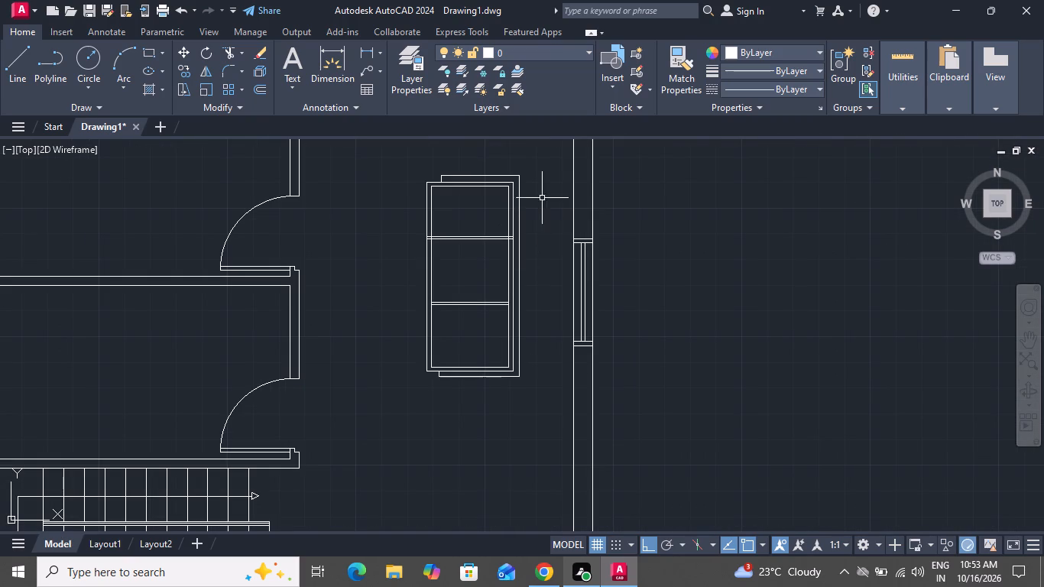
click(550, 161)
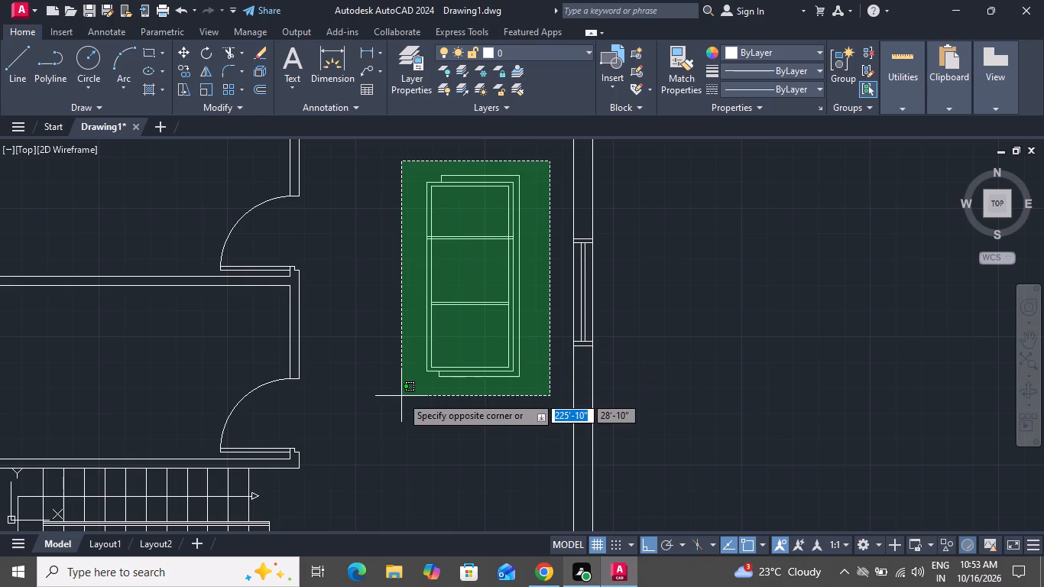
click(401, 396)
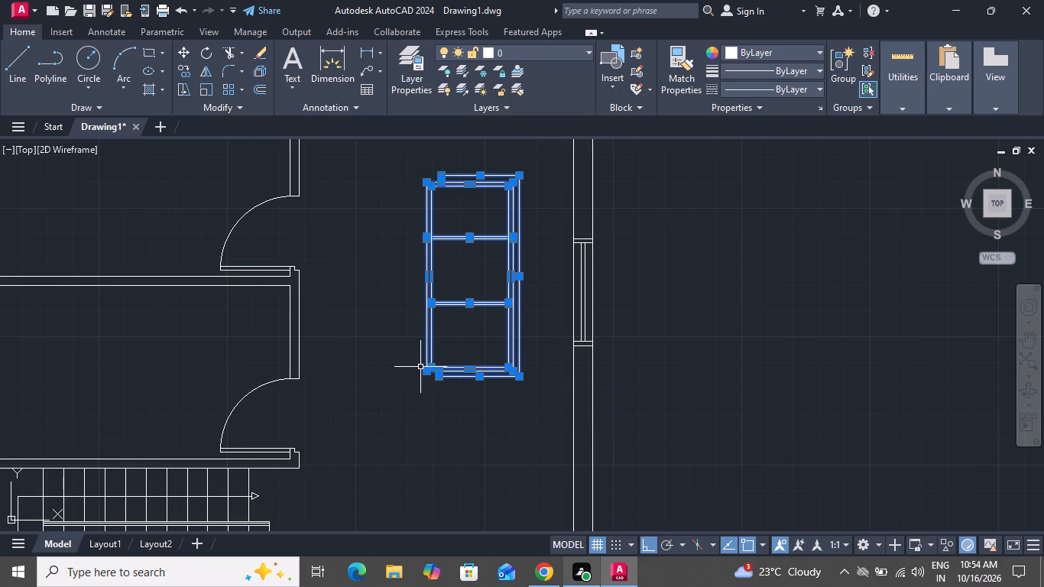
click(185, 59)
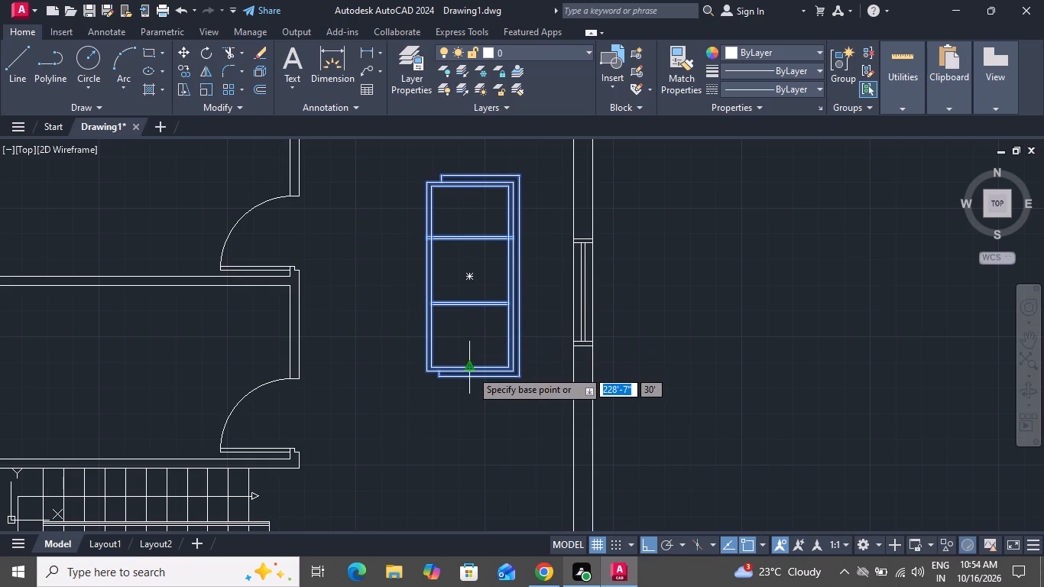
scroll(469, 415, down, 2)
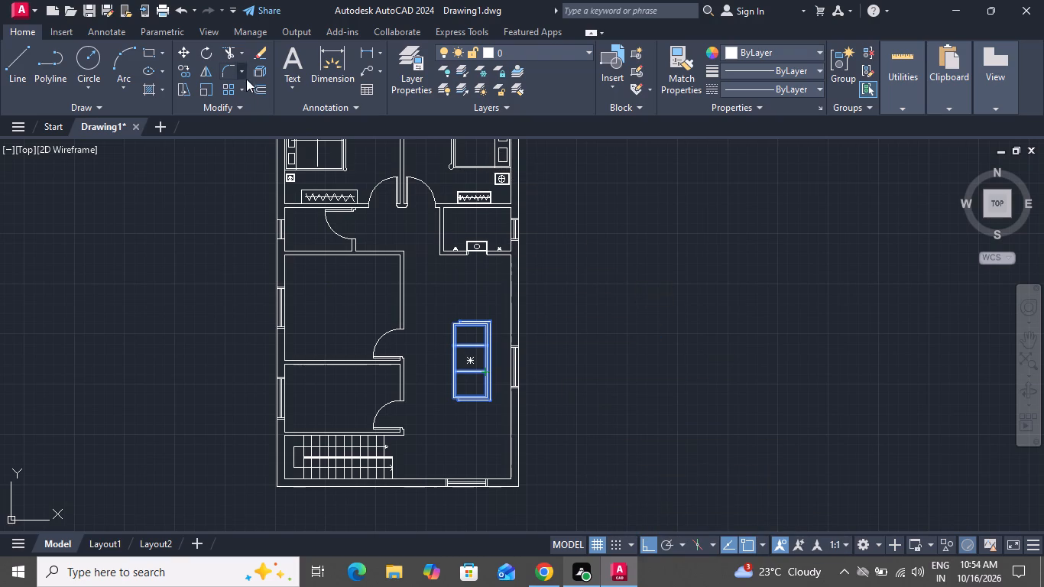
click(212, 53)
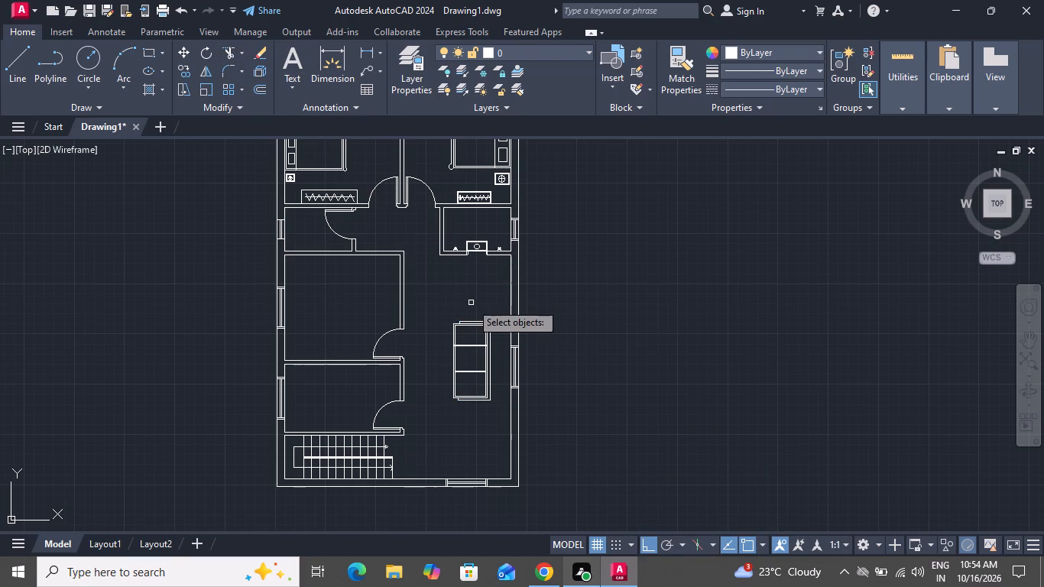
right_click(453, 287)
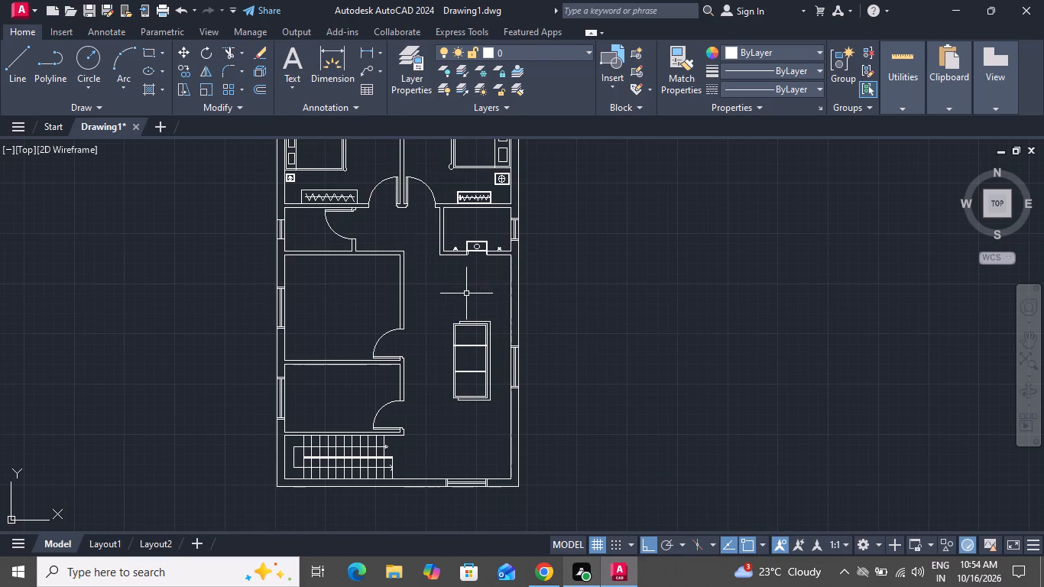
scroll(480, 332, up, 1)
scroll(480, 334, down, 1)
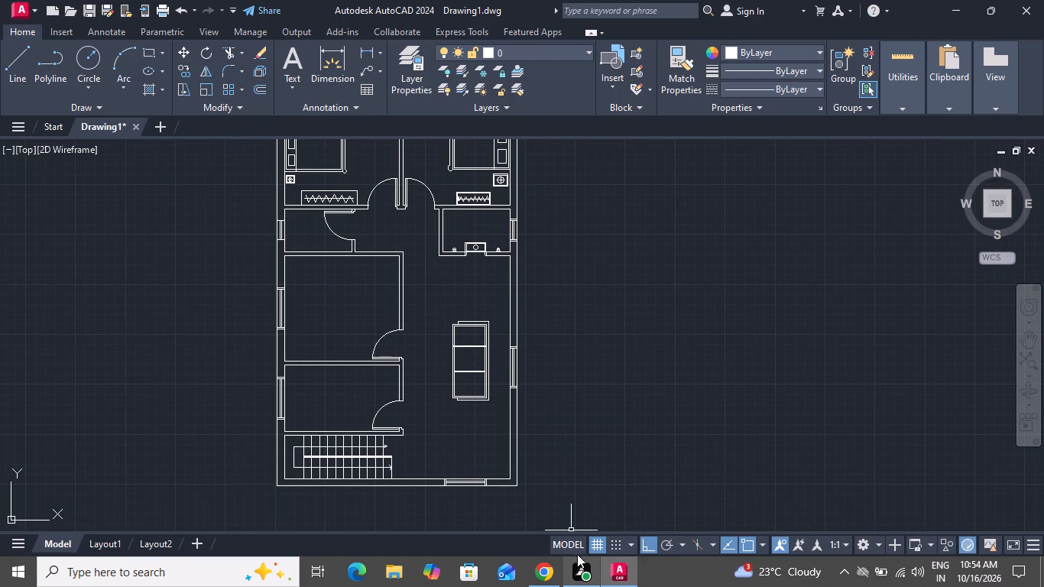
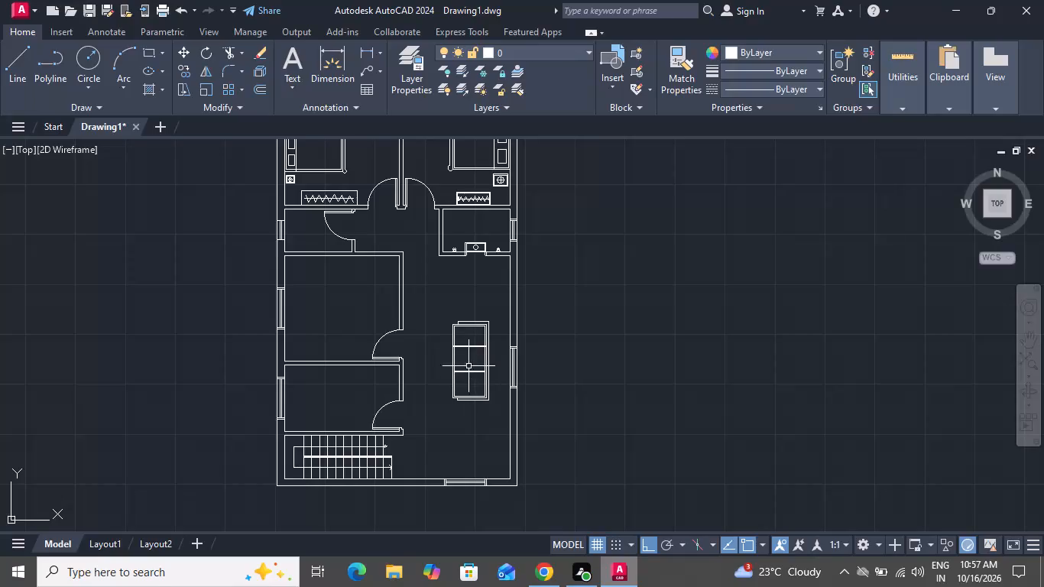
Scale the divided furniture piece in the hall down about its centre to a little over half its size.
click(499, 319)
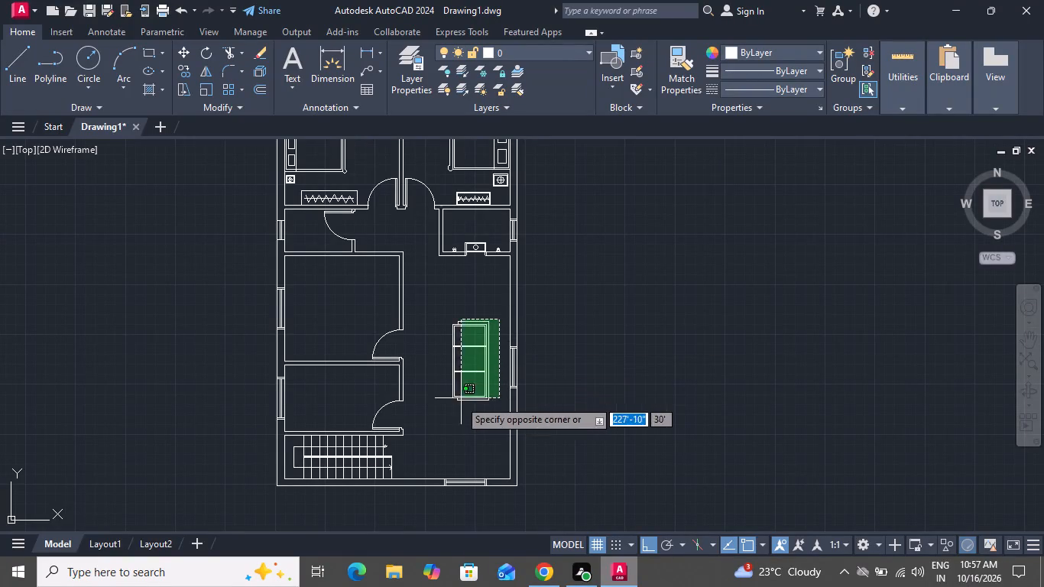
click(446, 407)
click(205, 92)
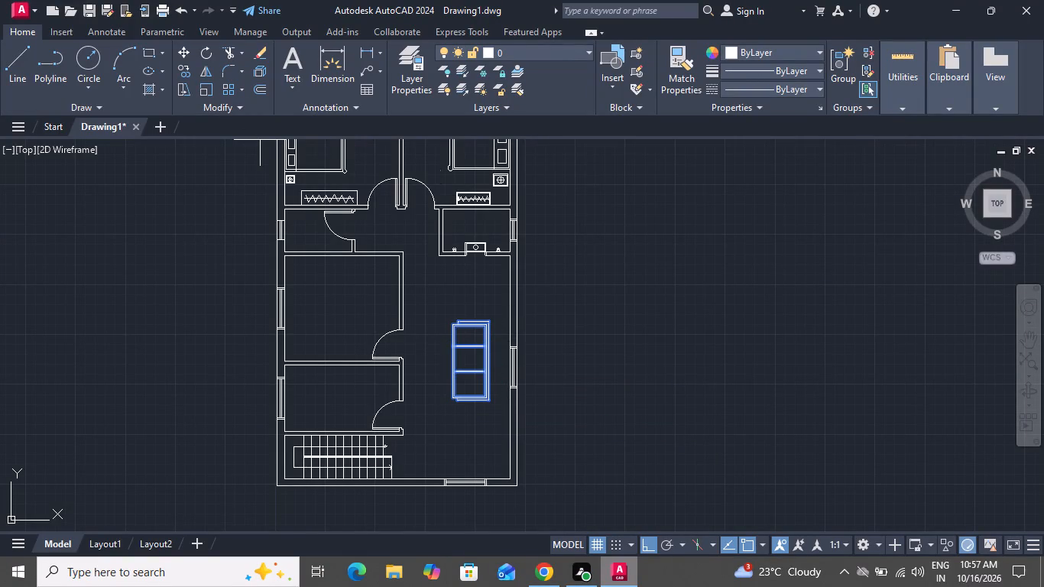
click(465, 362)
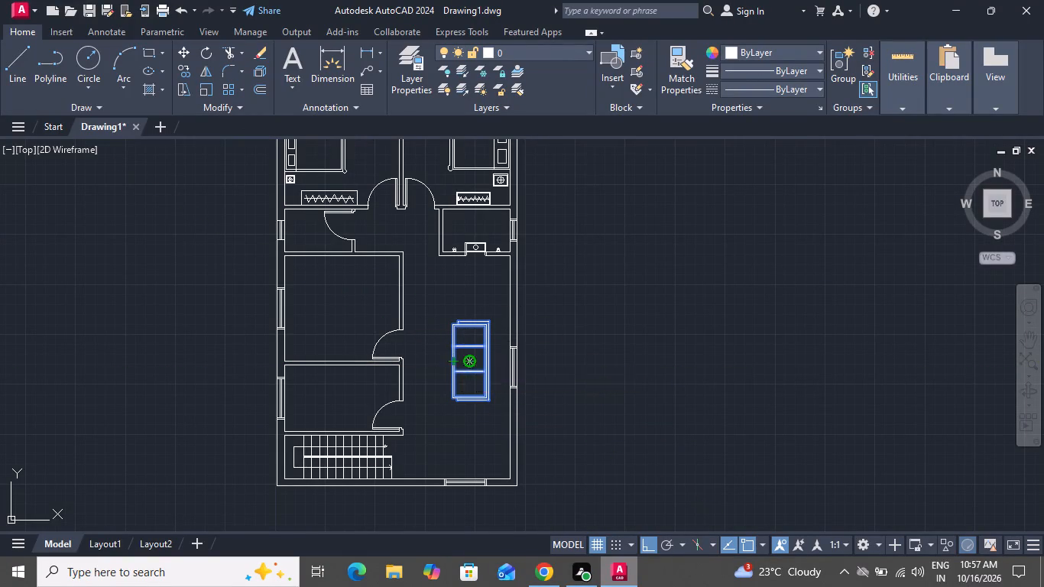
click(472, 384)
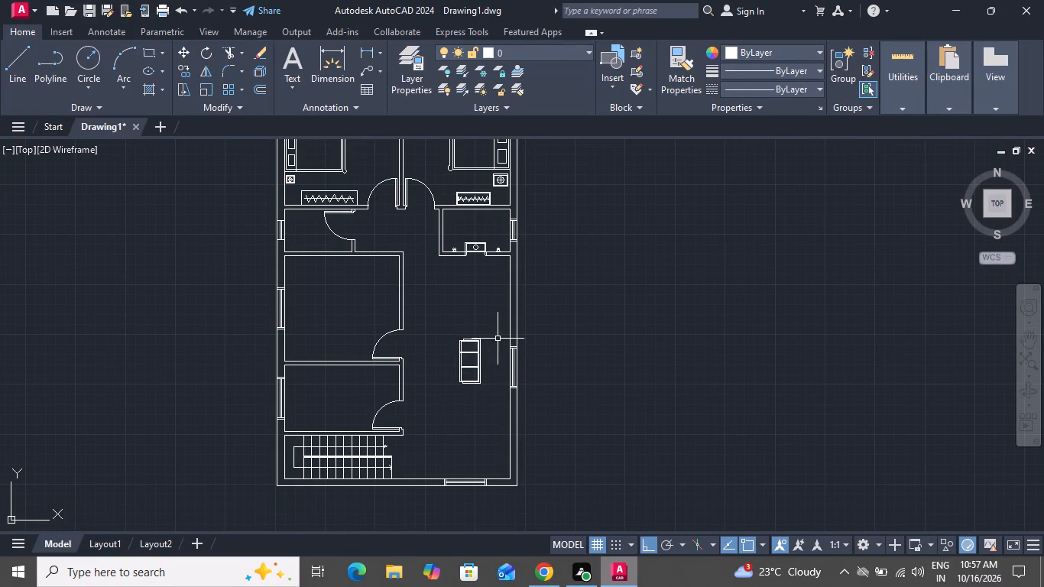
Rotate the scaled furniture piece 180° about a point on its top edge.
click(493, 324)
click(451, 397)
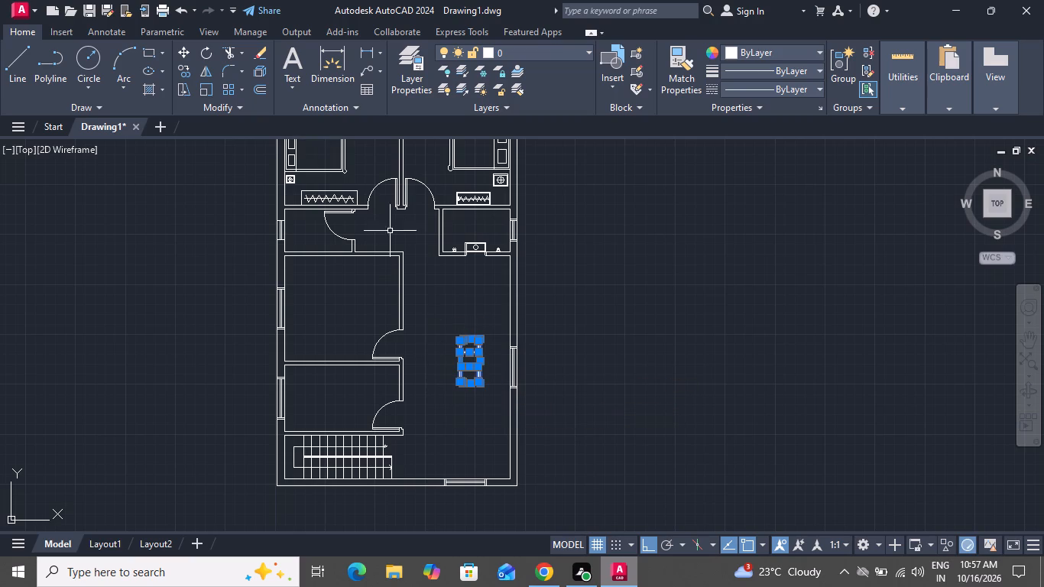
click(212, 54)
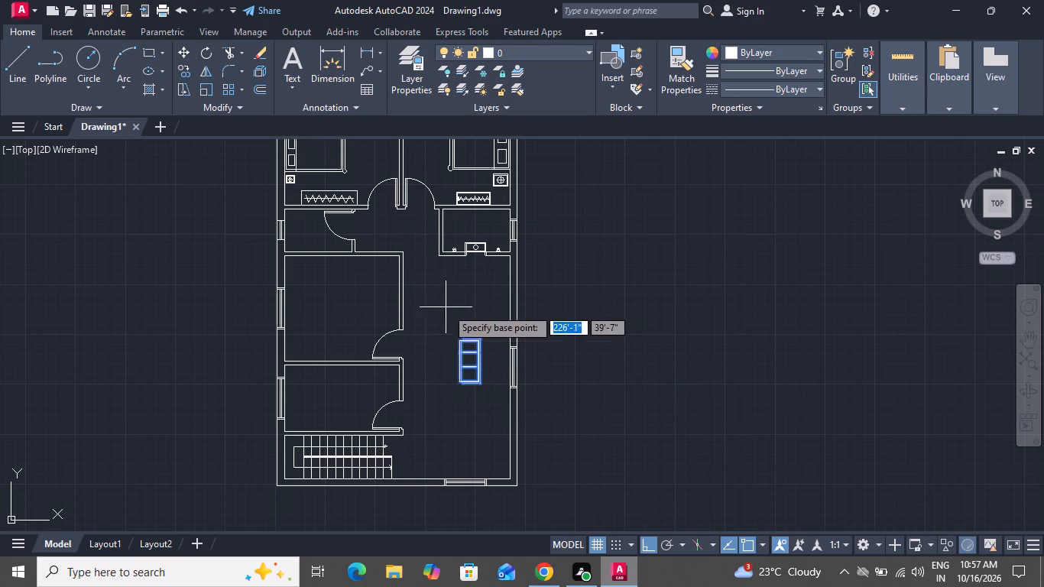
click(475, 338)
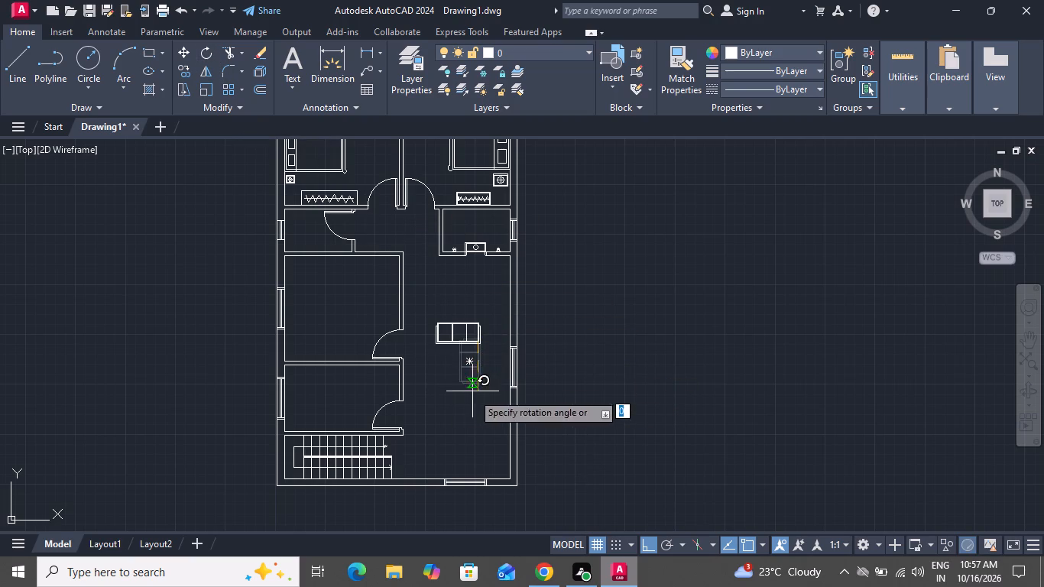
click(348, 307)
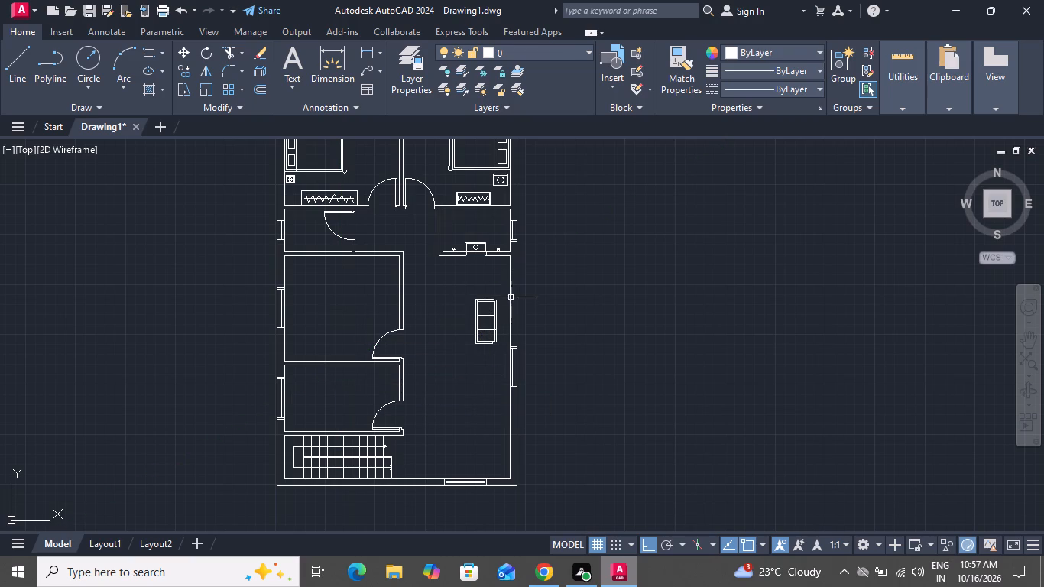
With Ortho off, move the rotated furniture piece a little under 5' left and about 3'-8" down in the hall.
click(507, 294)
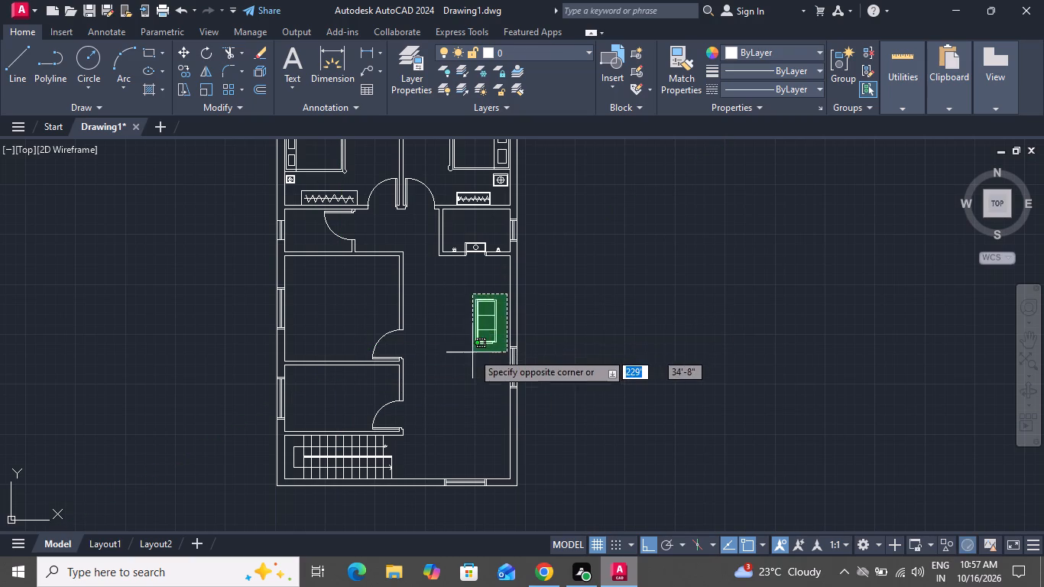
click(459, 355)
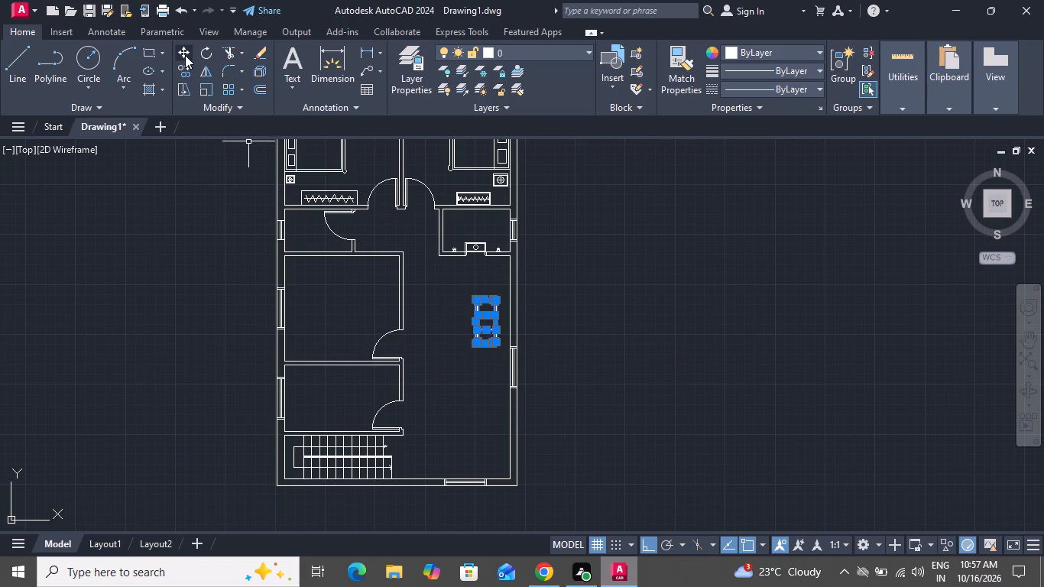
click(185, 55)
click(501, 301)
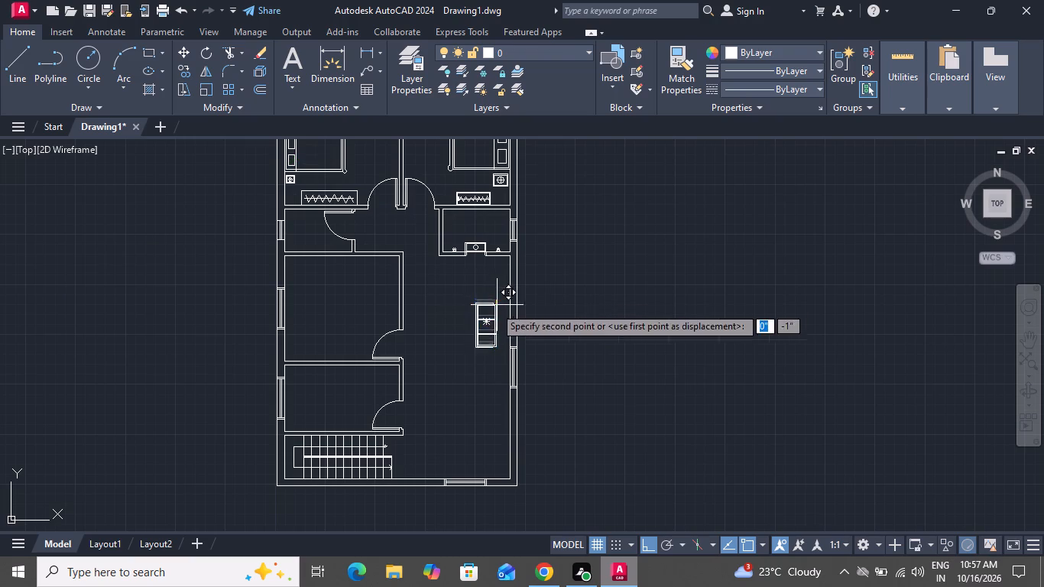
click(644, 541)
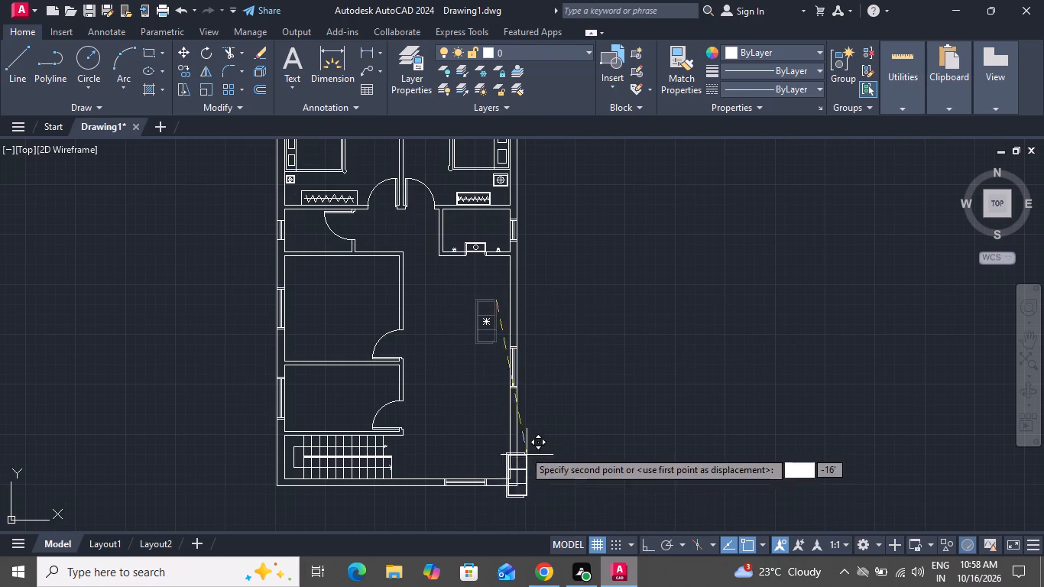
scroll(428, 346, up, 1)
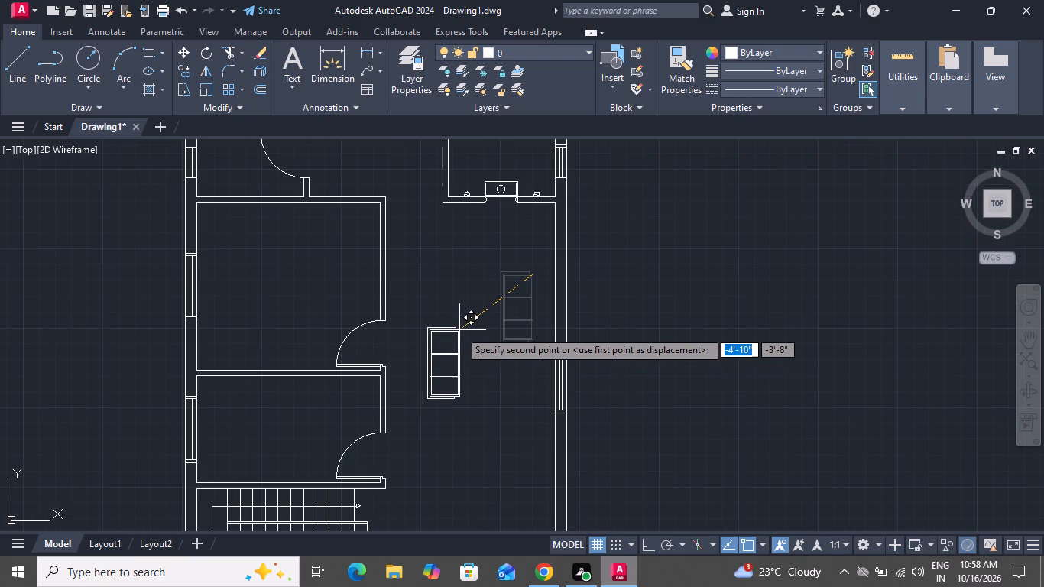
click(463, 328)
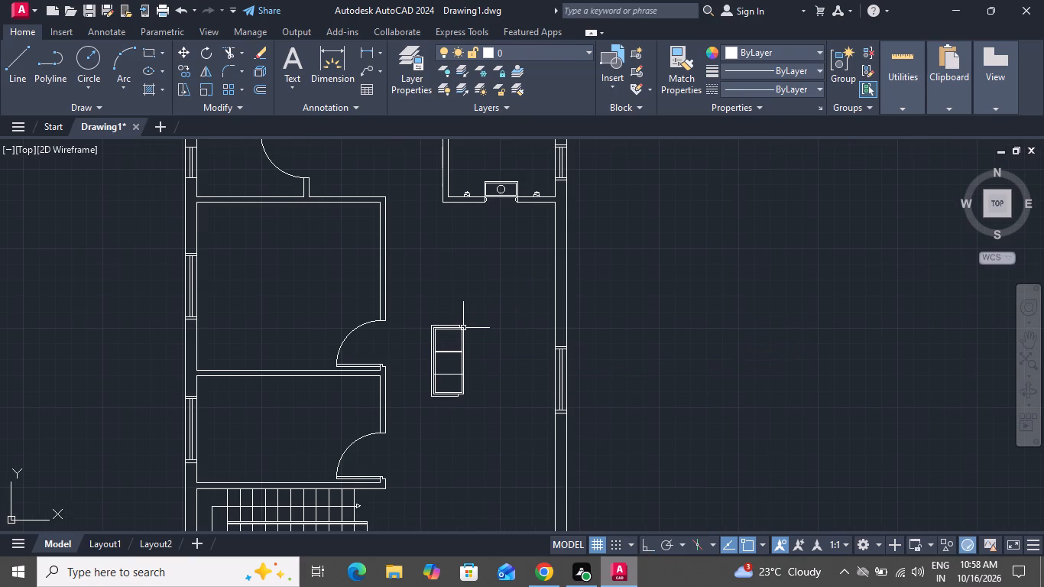
right_click(463, 328)
click(501, 364)
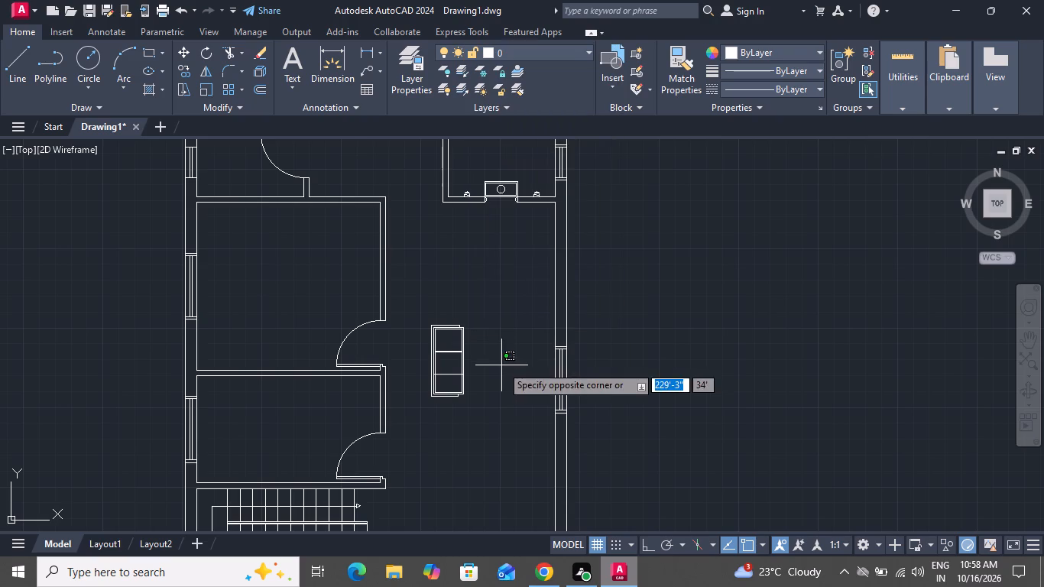
click(501, 366)
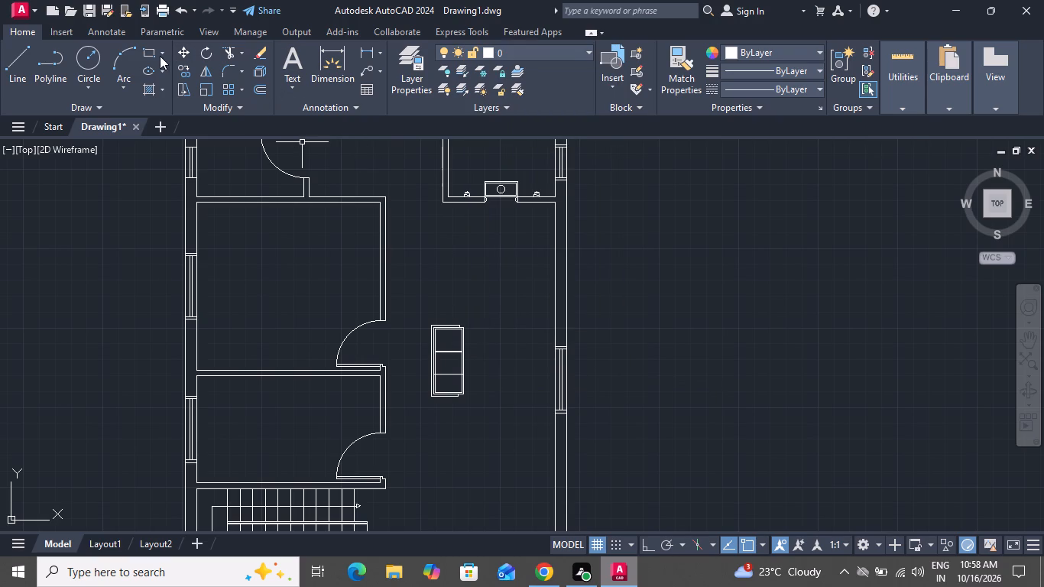
Draw a rectangle about 2'-7" wide and 1'-6" high between the furniture piece and the hall's right wall.
click(151, 55)
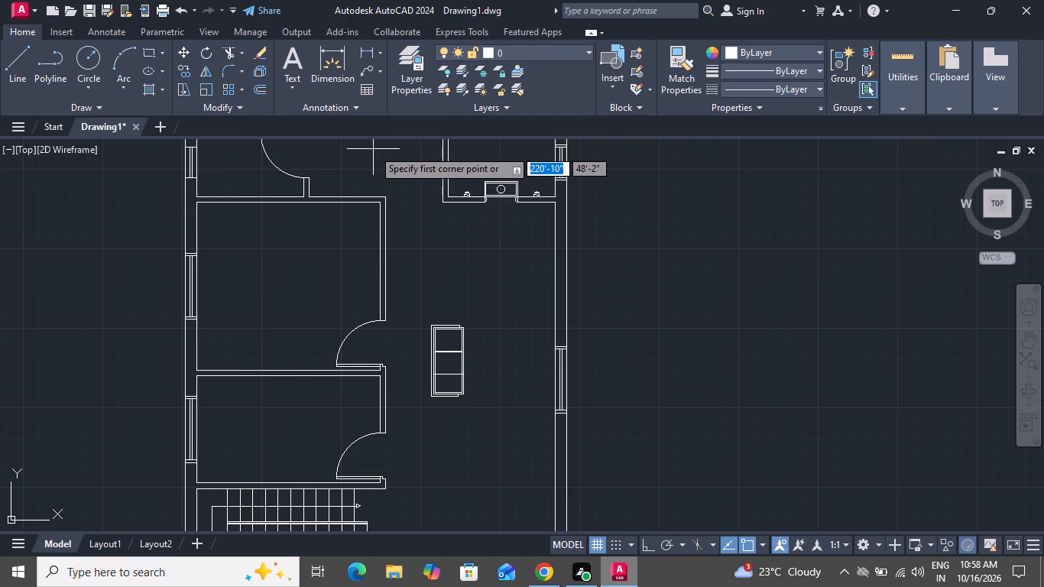
scroll(373, 149, up, 2)
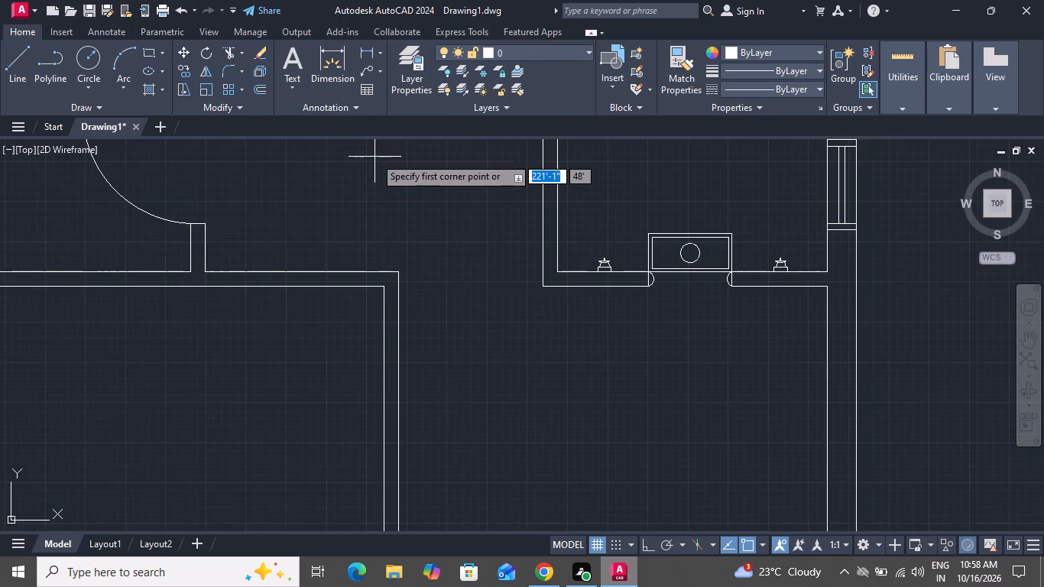
scroll(374, 157, down, 1)
scroll(456, 304, down, 1)
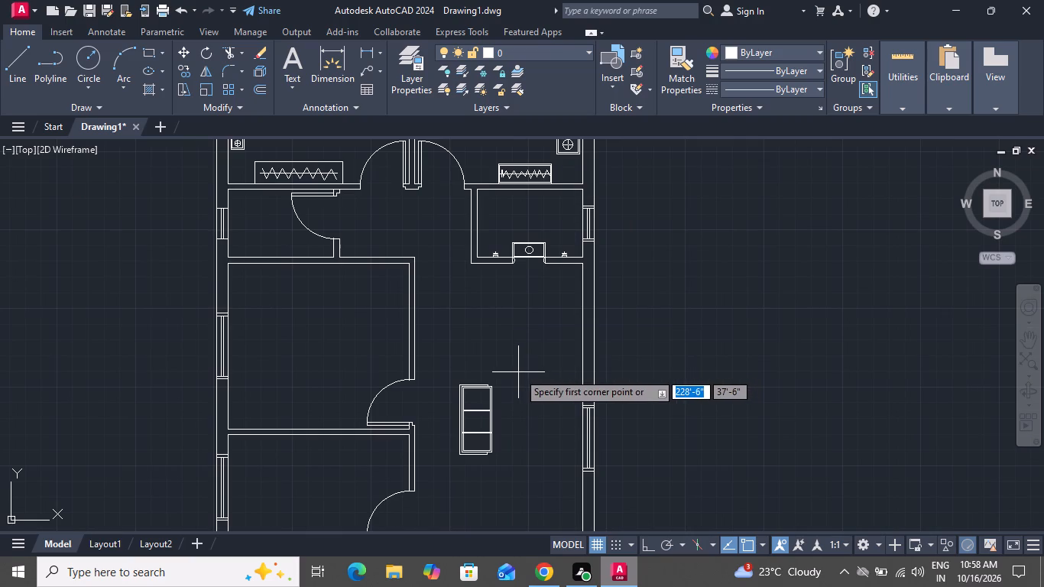
click(517, 373)
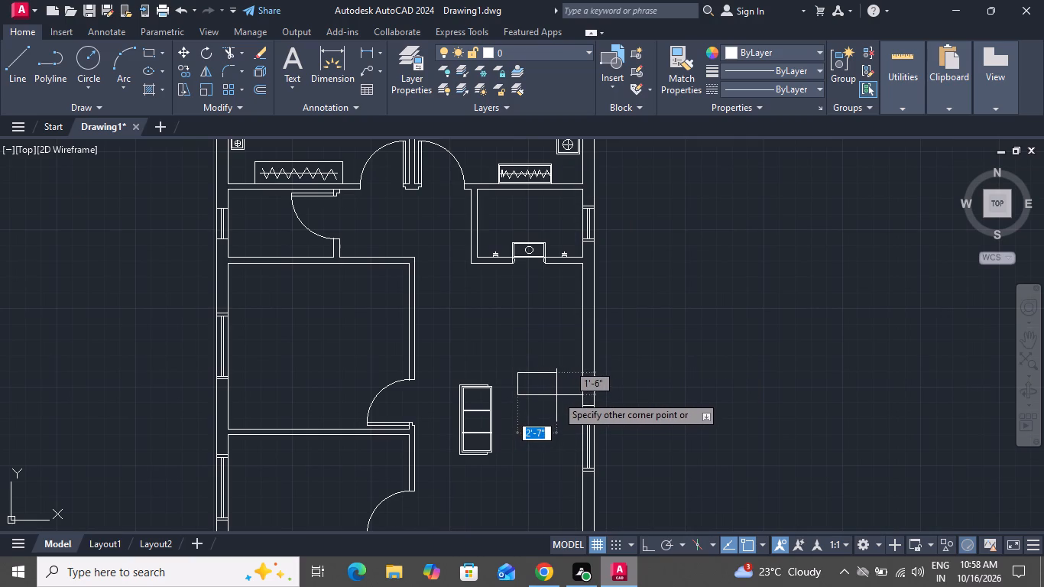
click(556, 395)
Offset the new small rectangle 2" inward.
text(o 2)
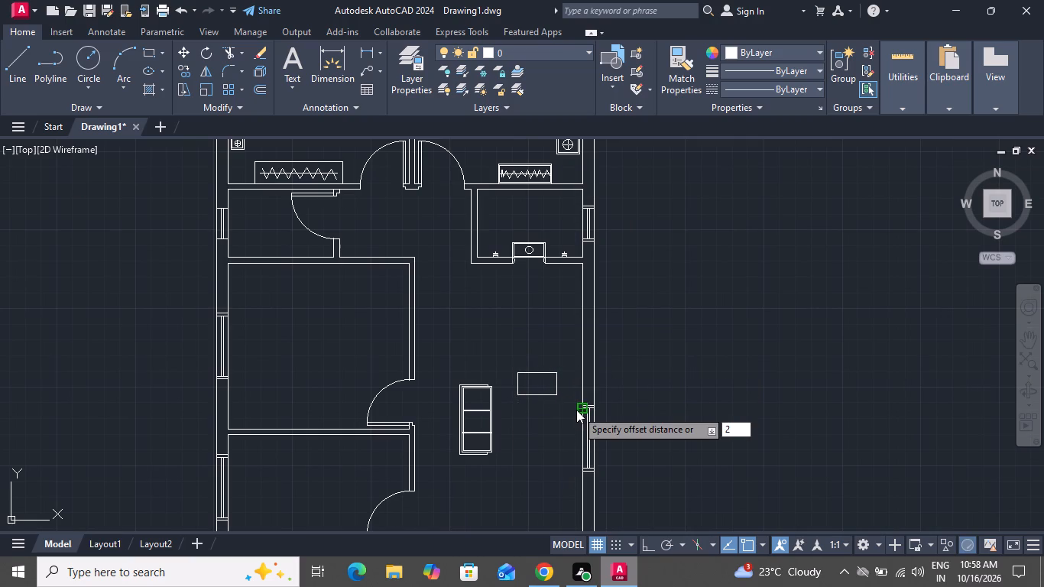
key(shift+quotedbl)
key(Return)
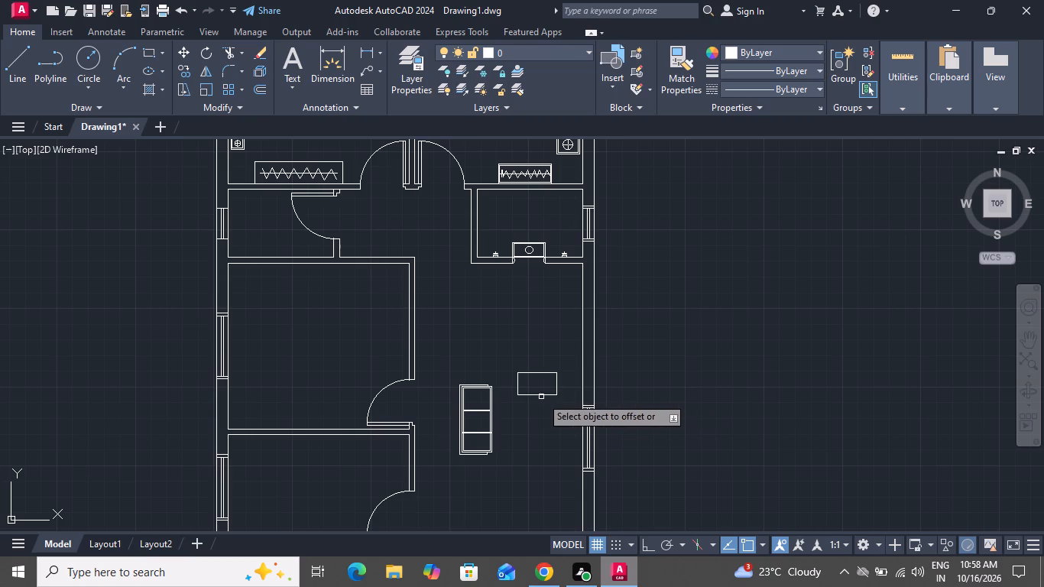
double_click(533, 395)
right_click(542, 439)
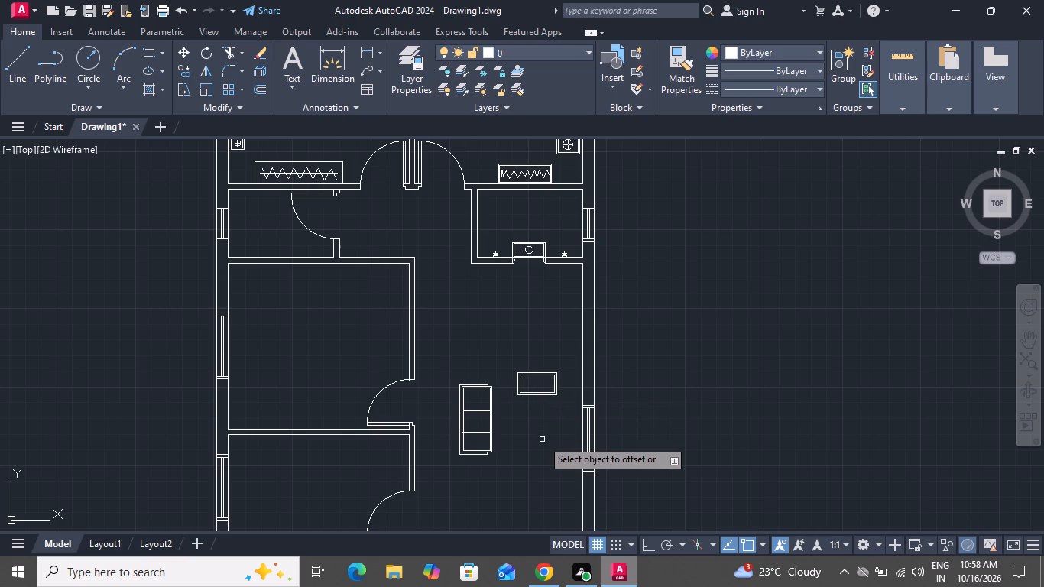
click(595, 303)
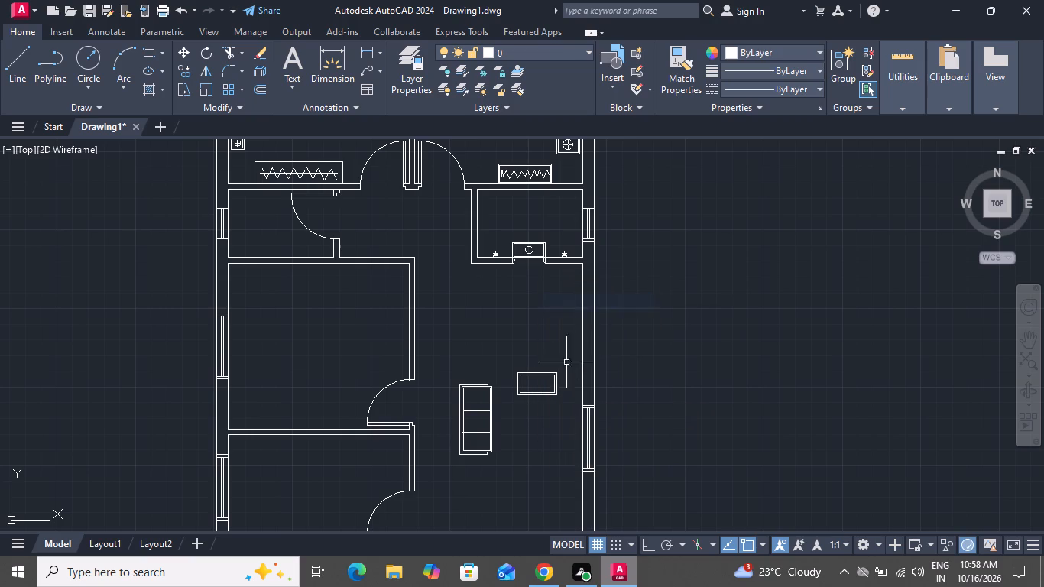
Draw a vertical centre line from the inner rectangle's top edge to the outer rectangle's bottom edge.
scroll(556, 375, up, 3)
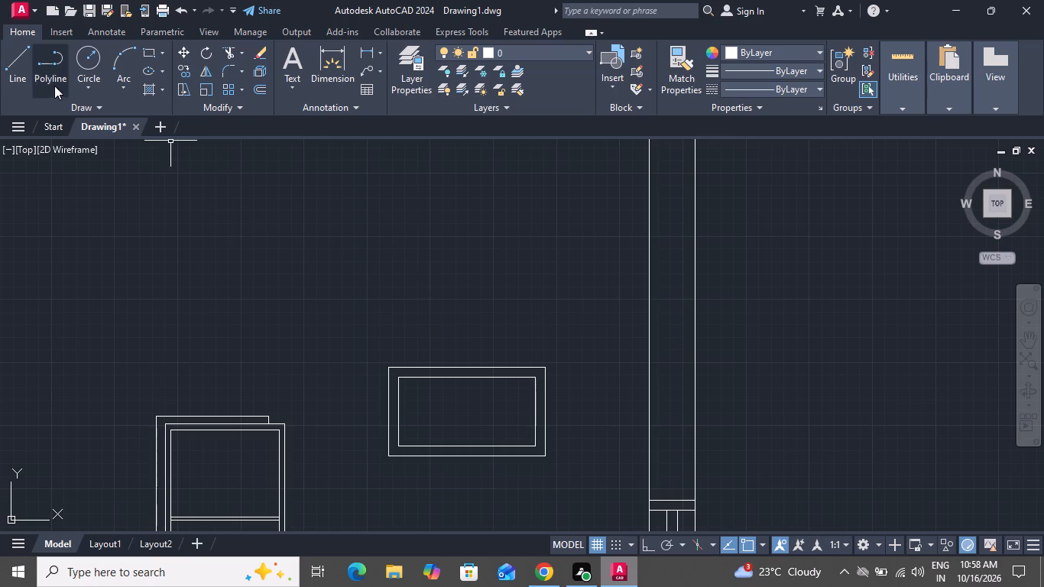
click(18, 65)
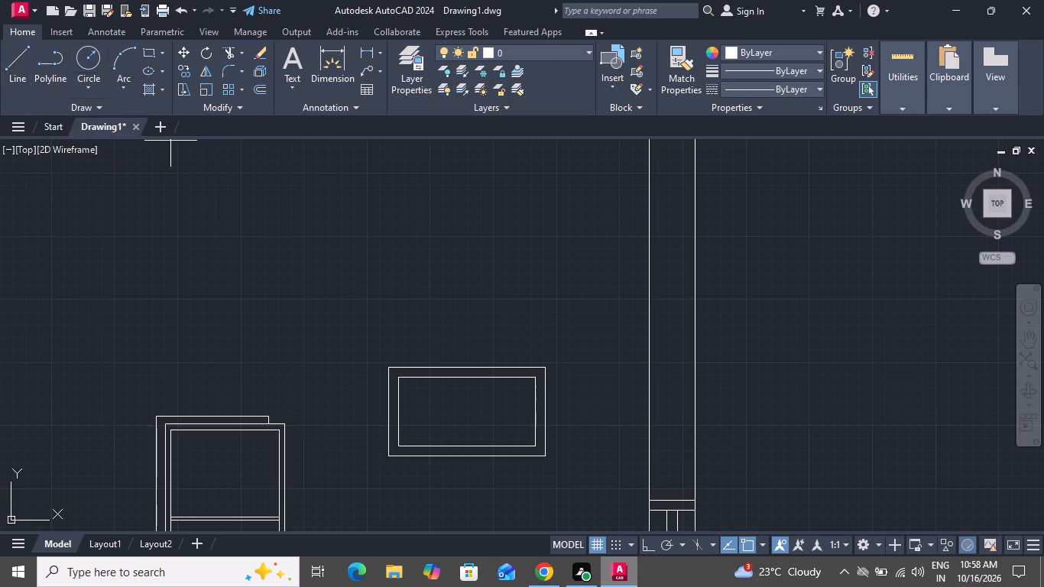
click(468, 376)
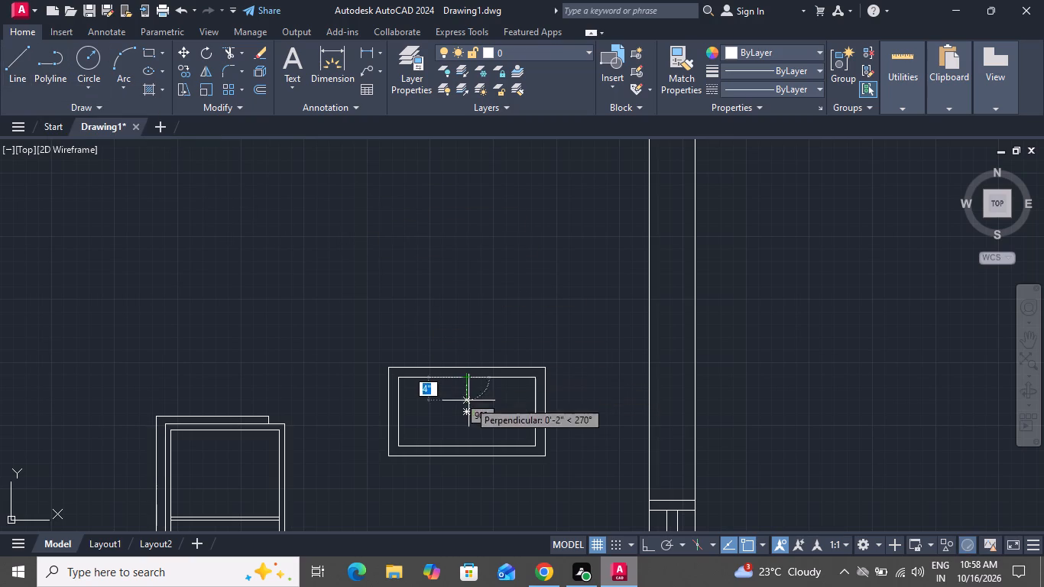
click(465, 457)
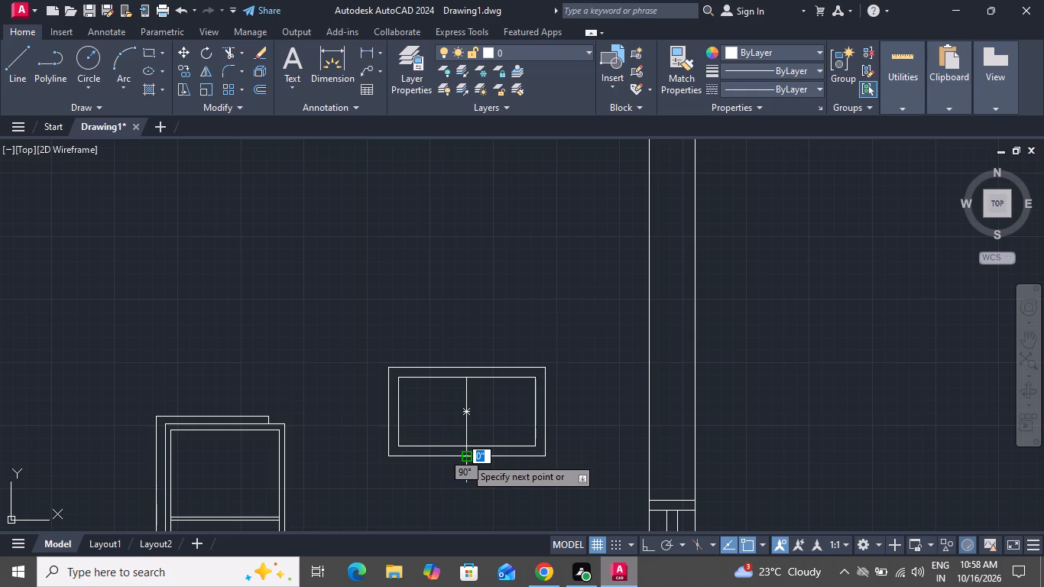
right_click(465, 457)
click(491, 315)
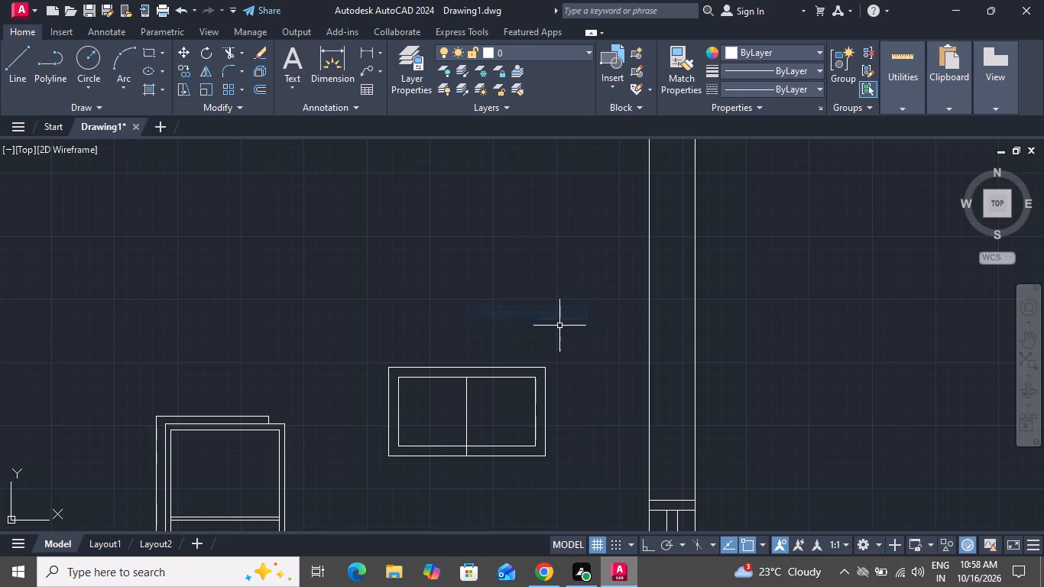
Draw a line outline around the small rectangle's left, top and right sides, about 3'-2" wide, 1'-4" high and 3" beyond each side.
click(21, 60)
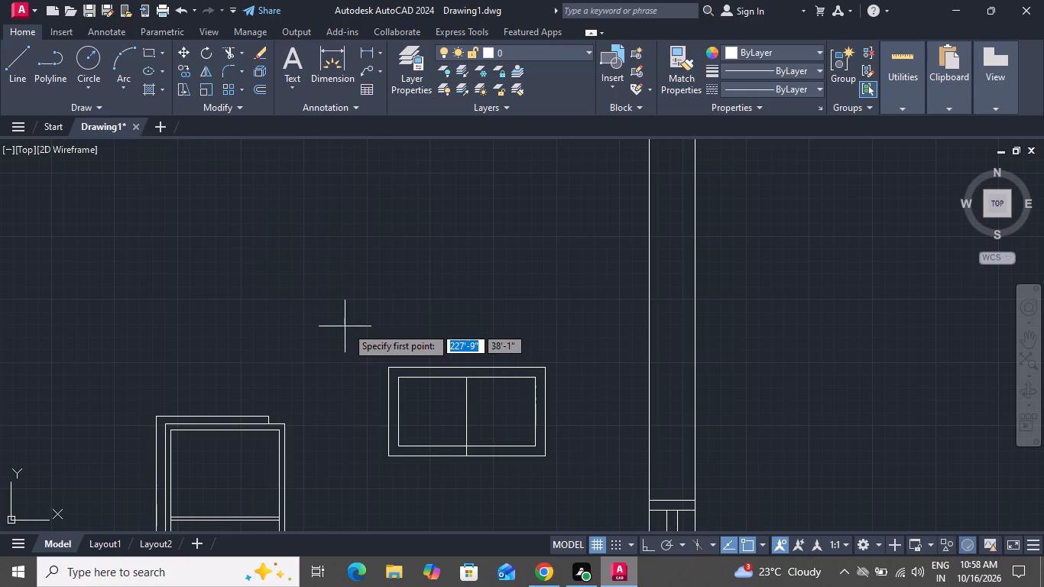
click(387, 439)
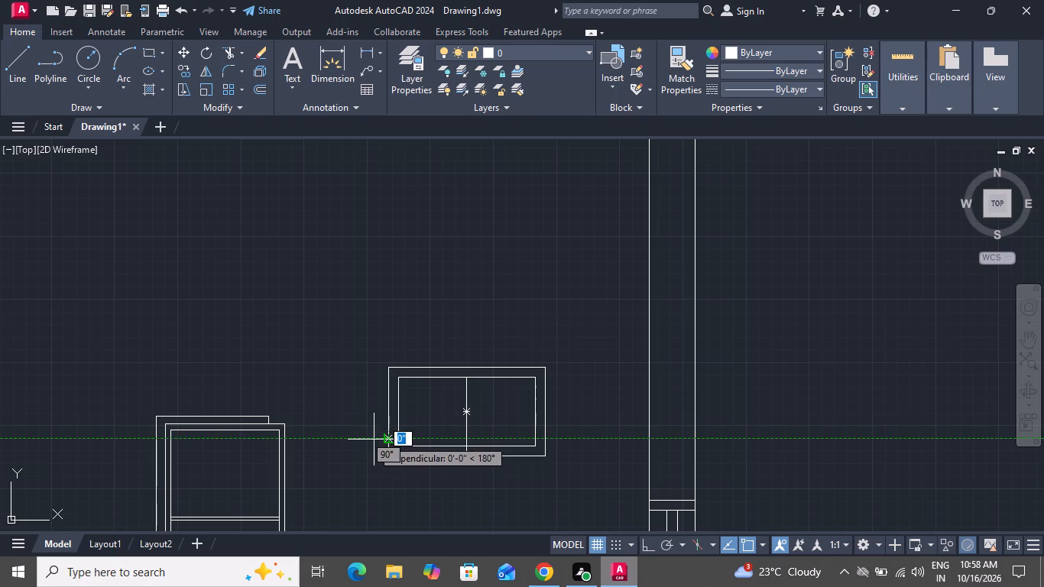
click(374, 439)
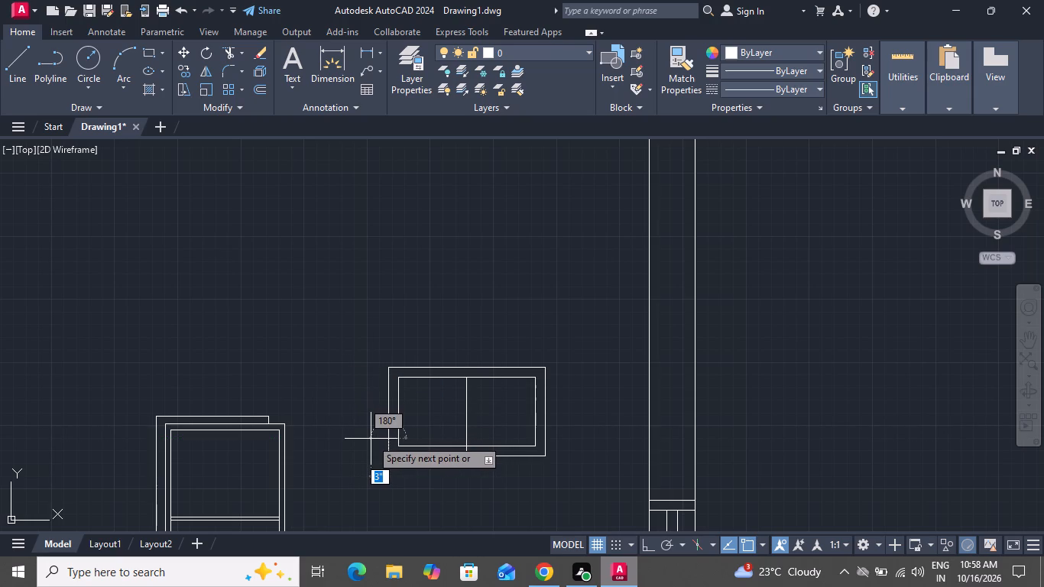
click(371, 439)
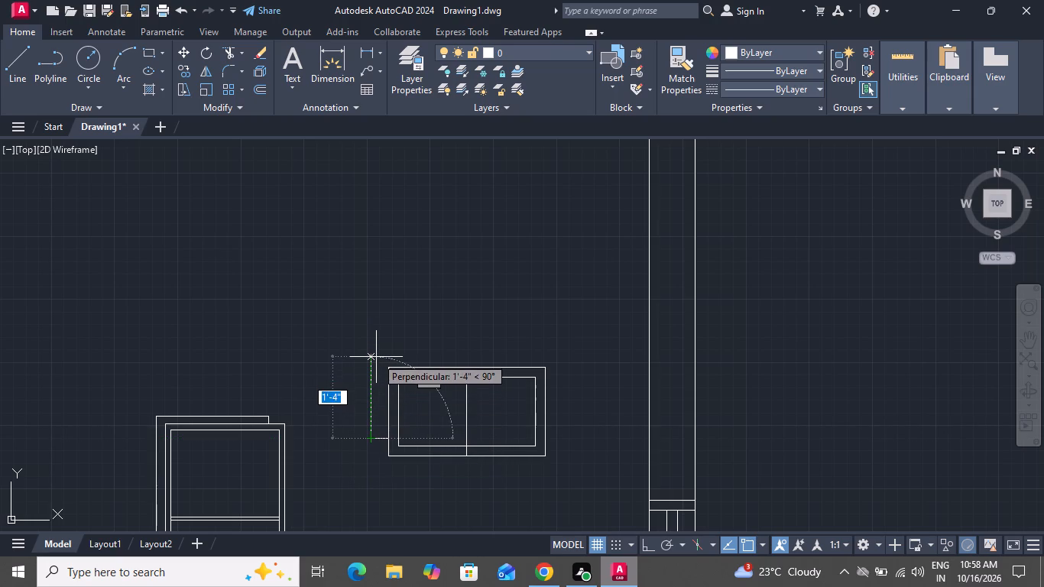
click(376, 357)
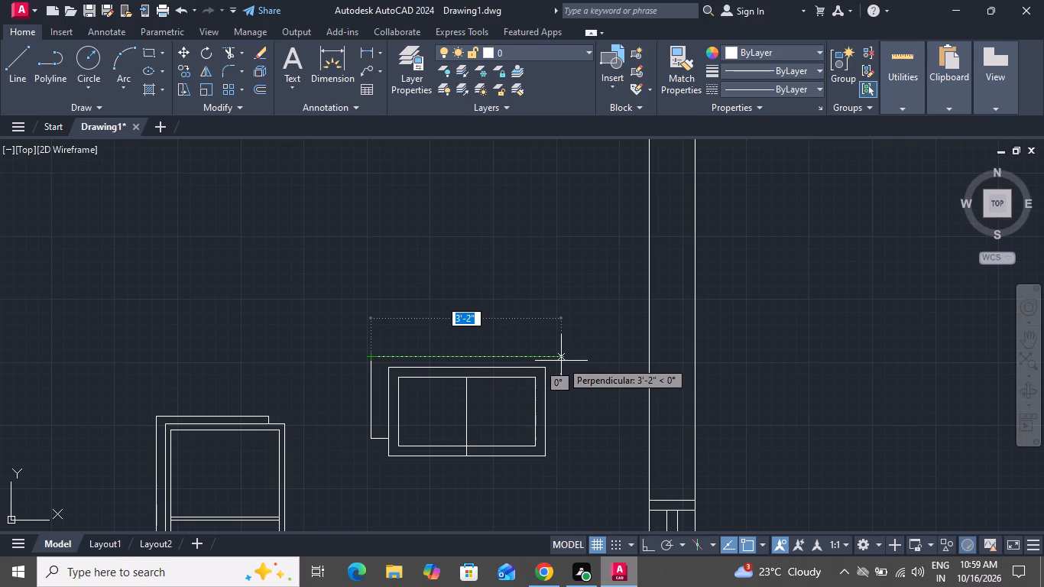
scroll(561, 361, up, 1)
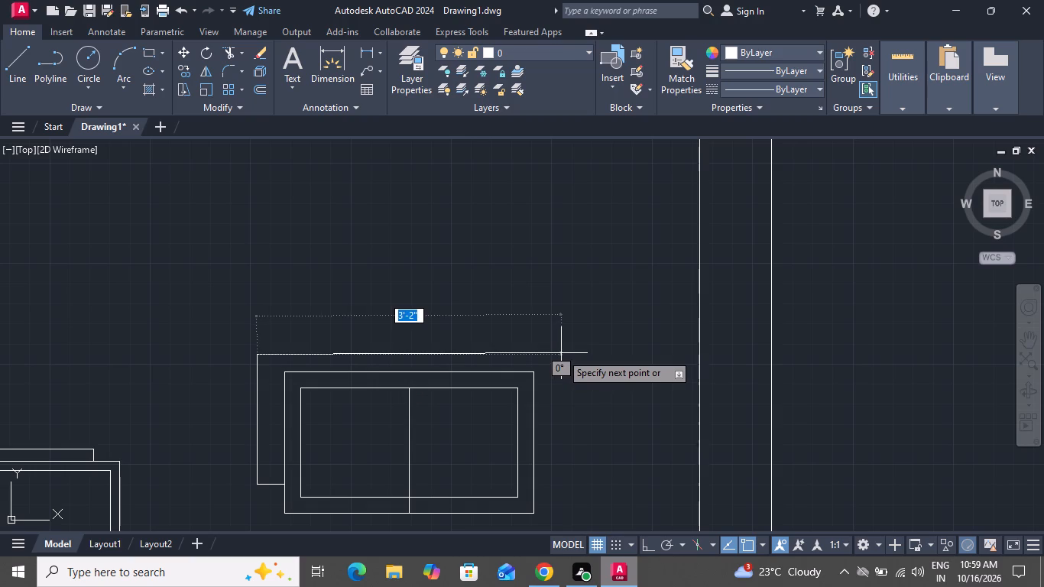
click(561, 353)
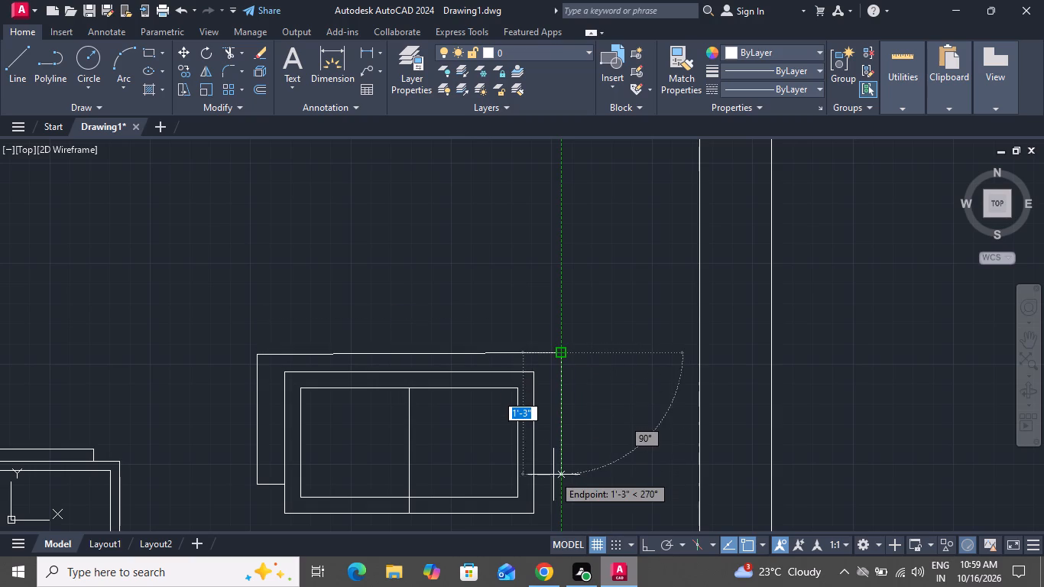
click(556, 484)
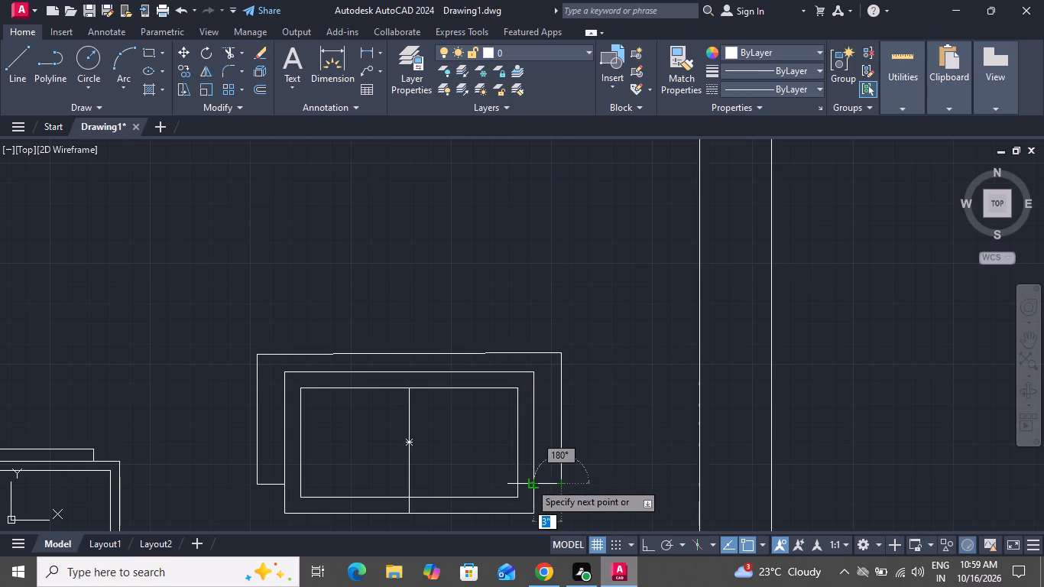
click(530, 482)
right_click(605, 436)
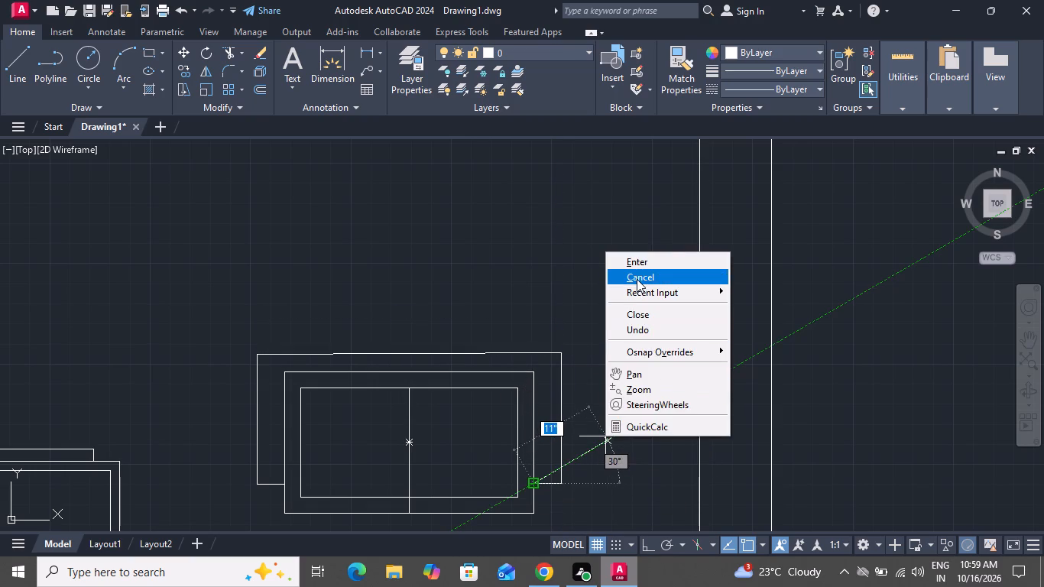
click(637, 279)
Replace the outline's slightly slanted top line with a horizontal one running from the right side line's upper end past the left side line.
scroll(546, 443, down, 1)
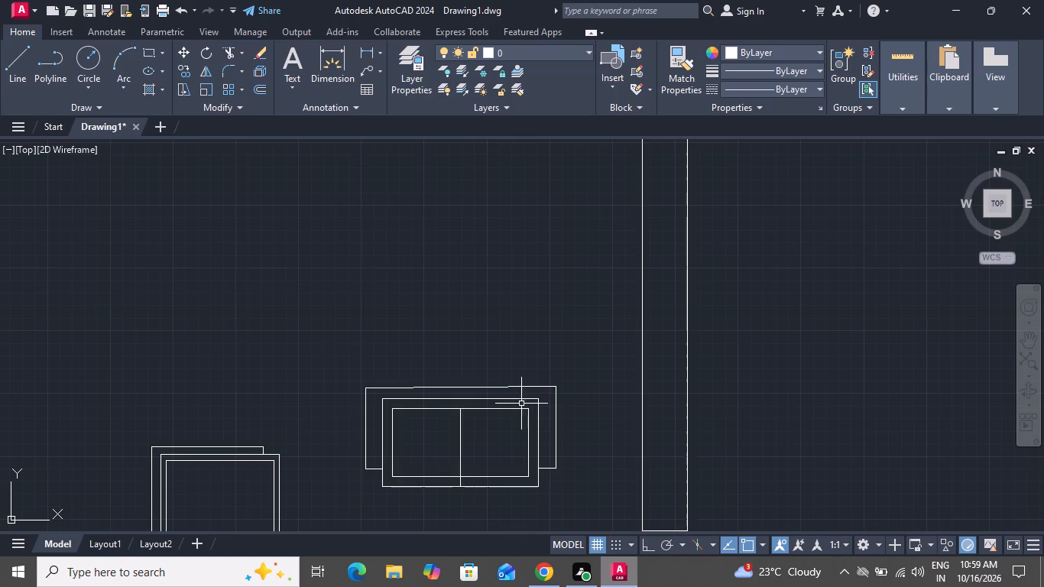
click(517, 386)
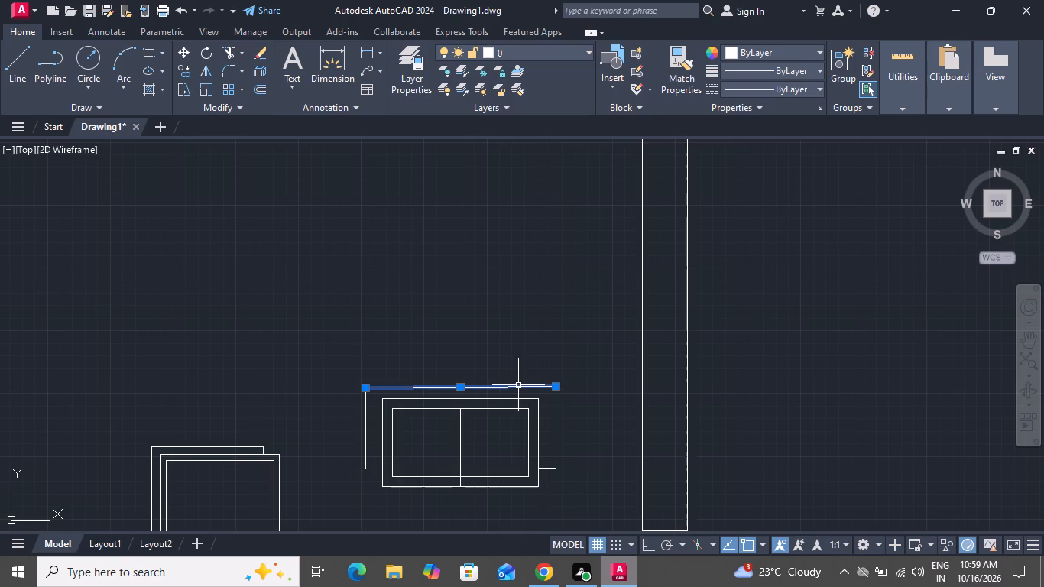
key(Delete)
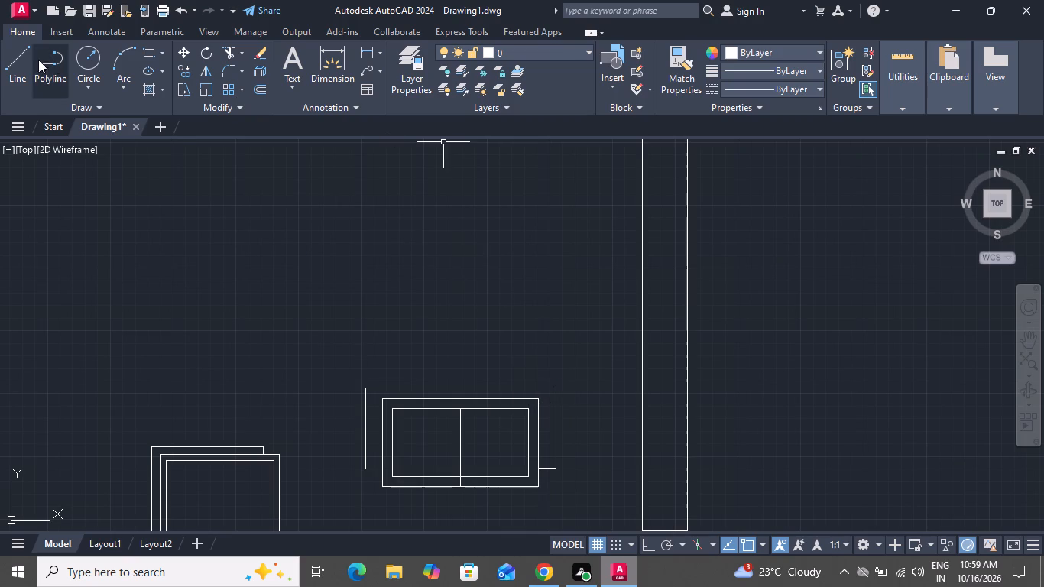
click(5, 57)
click(30, 69)
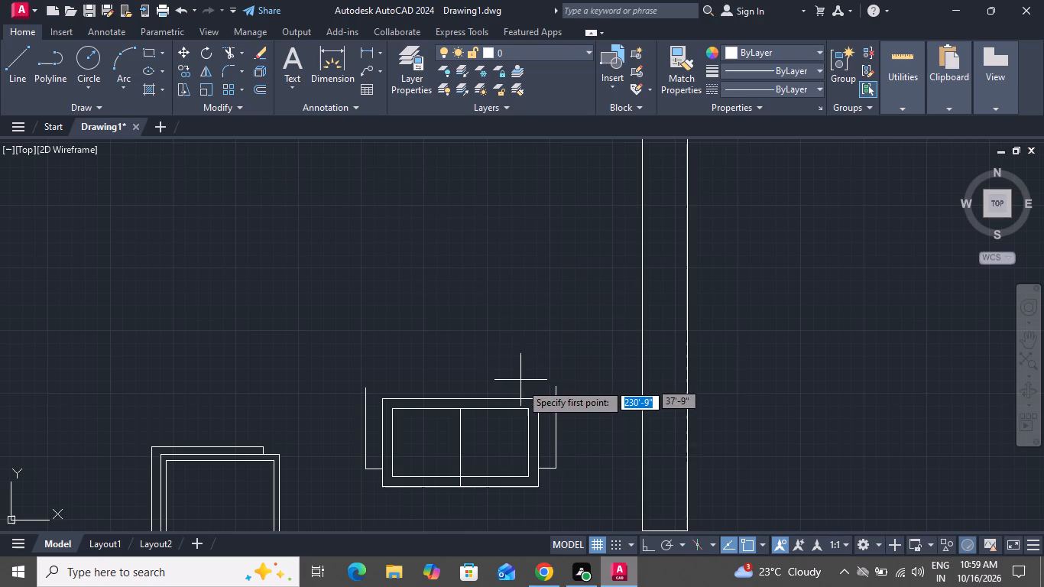
scroll(518, 413, up, 1)
click(575, 375)
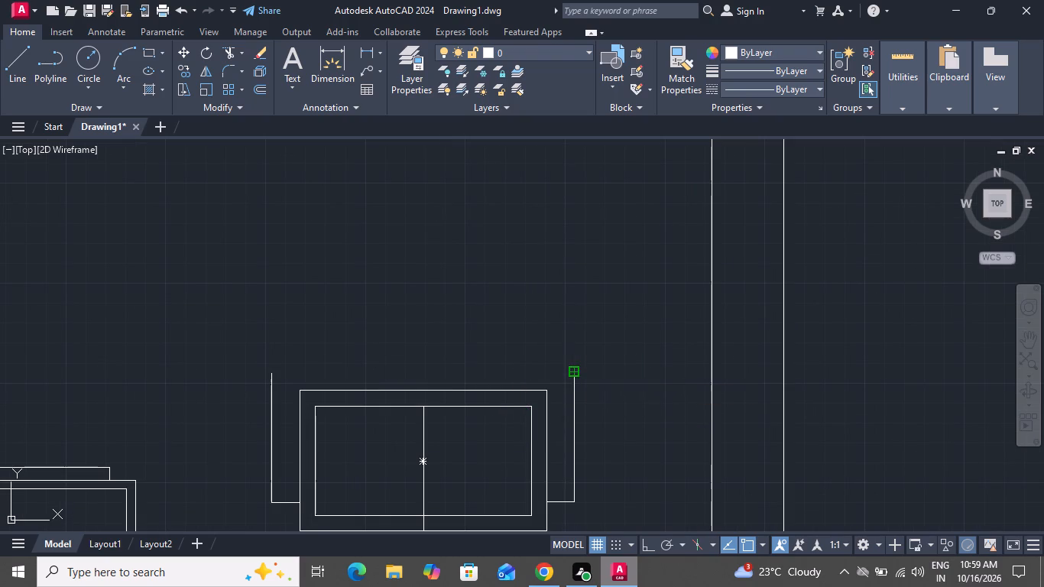
click(245, 371)
right_click(245, 370)
click(300, 382)
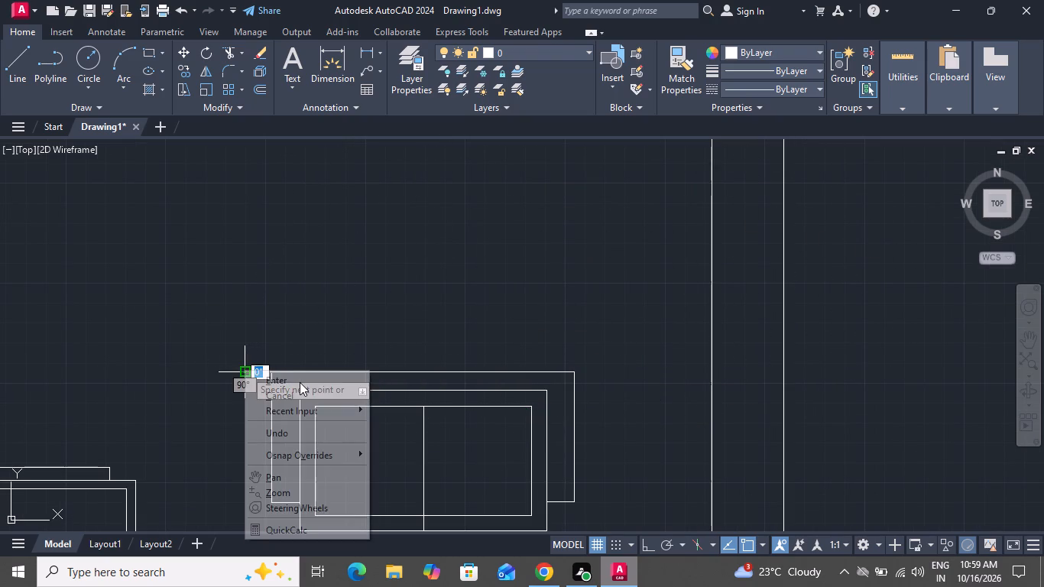
Extend the outline's left vertical line up to the new top line.
scroll(262, 372, up, 3)
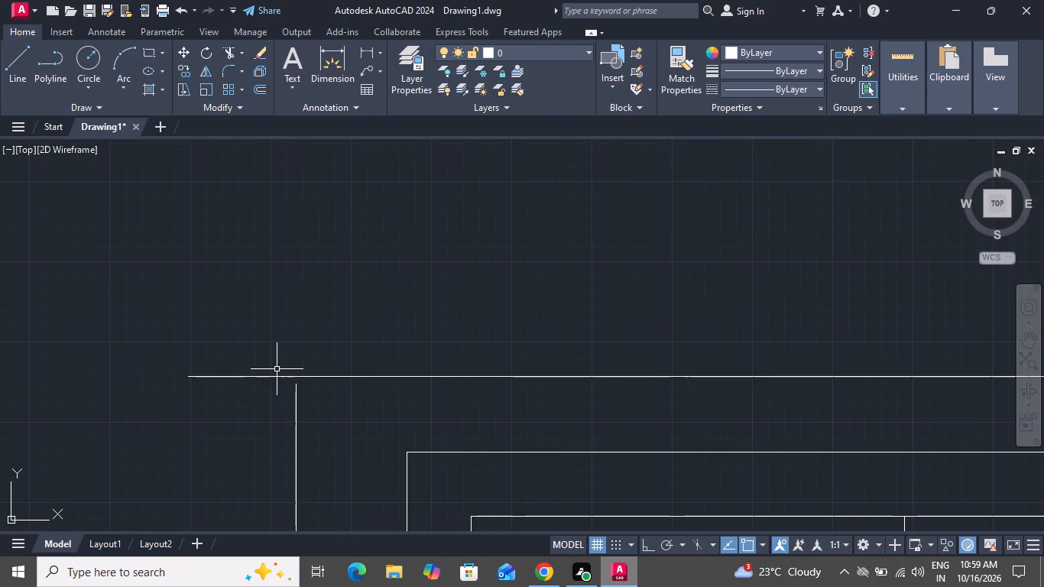
text(ex)
key(space)
key(space)
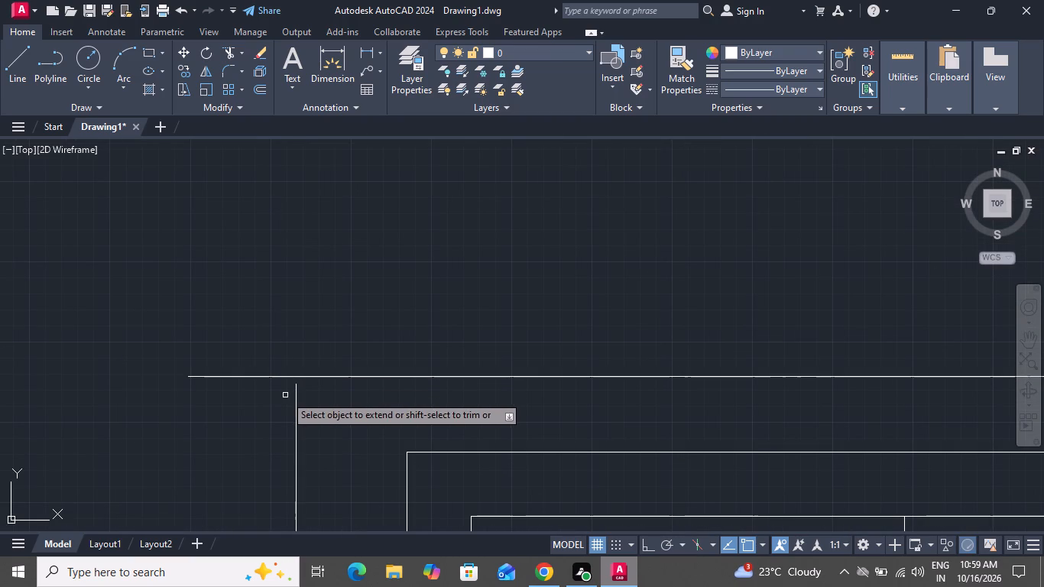
click(297, 394)
right_click(323, 395)
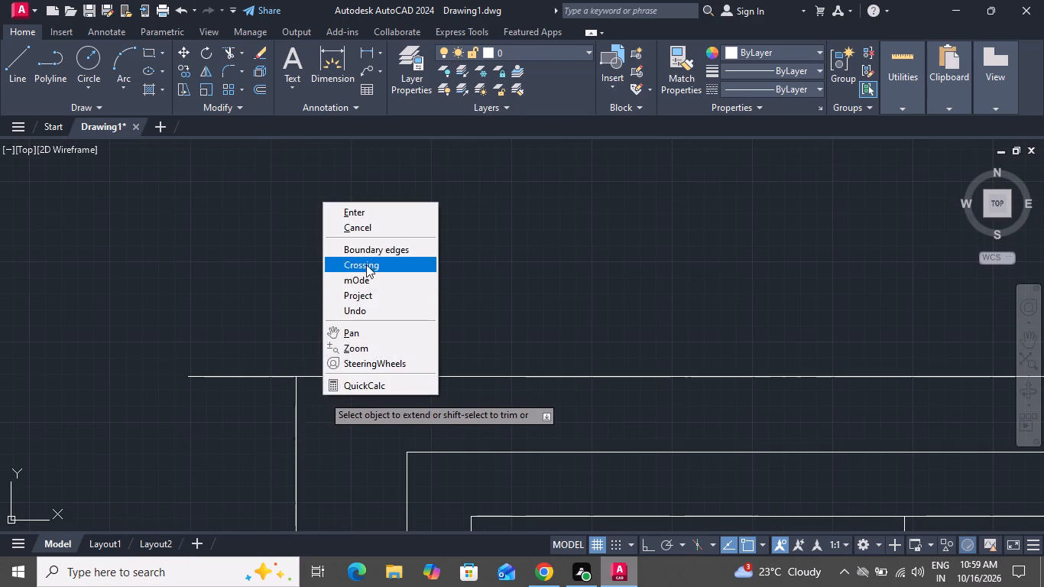
click(365, 219)
Trim the top line's overhang beyond the outline's left vertical line.
click(228, 47)
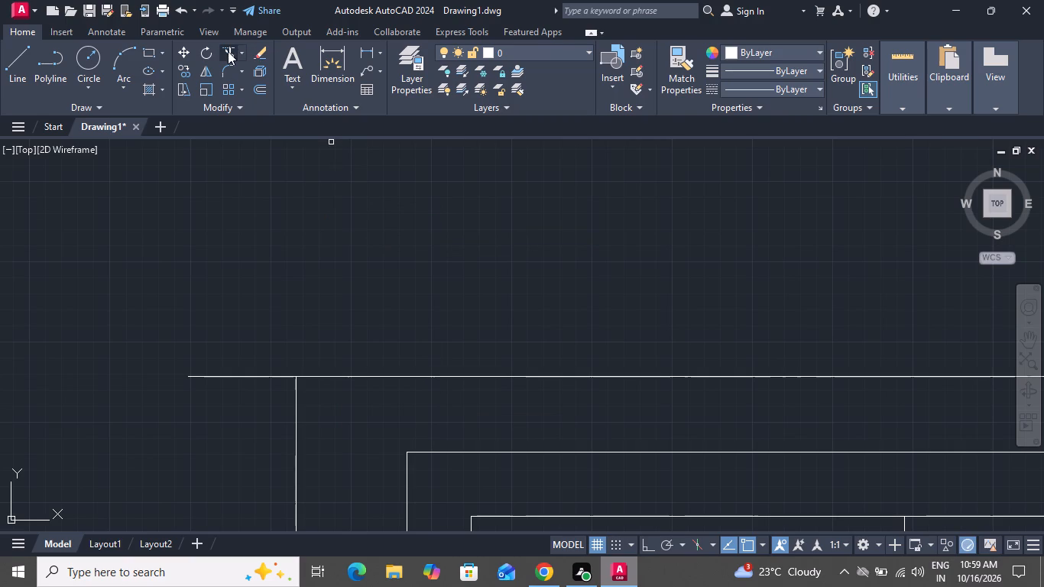
click(259, 324)
click(210, 384)
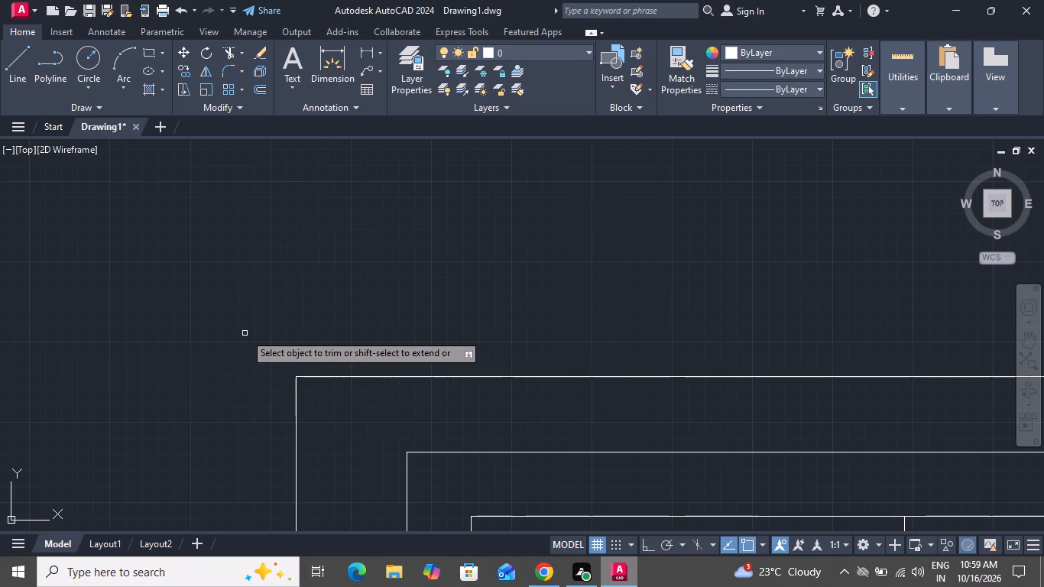
right_click(245, 333)
click(290, 355)
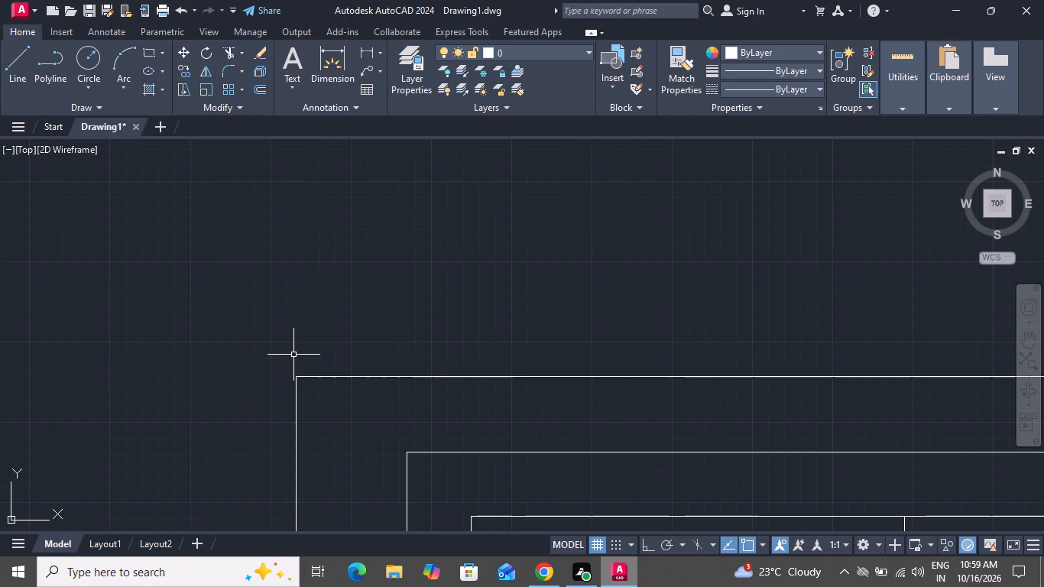
Copy the whole two-part furniture piece about 8'-2" right and 2'-1" down, outside the hall's right wall.
scroll(319, 362, up, 1)
scroll(324, 363, down, 5)
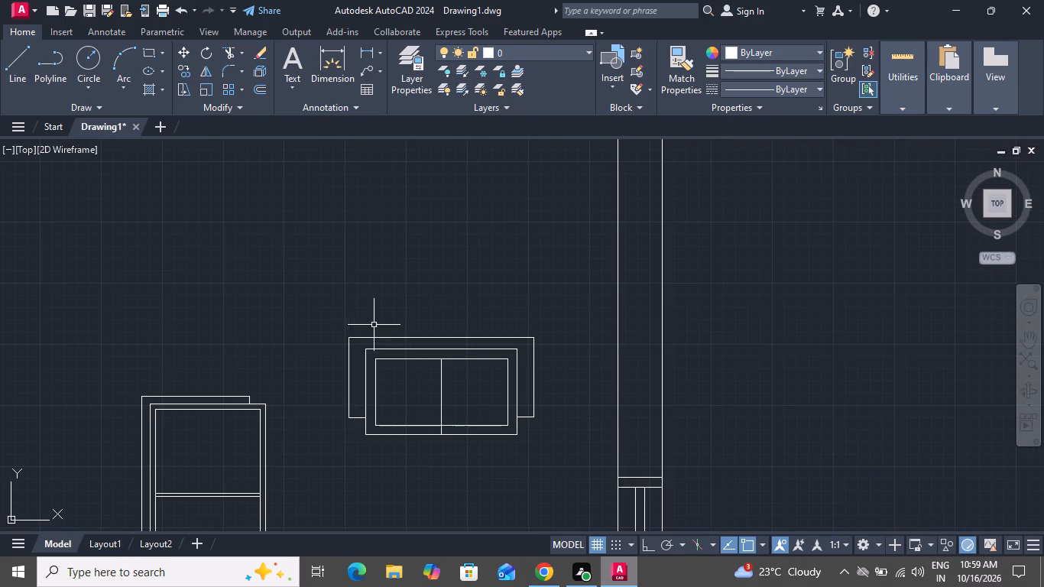
scroll(374, 325, down, 1)
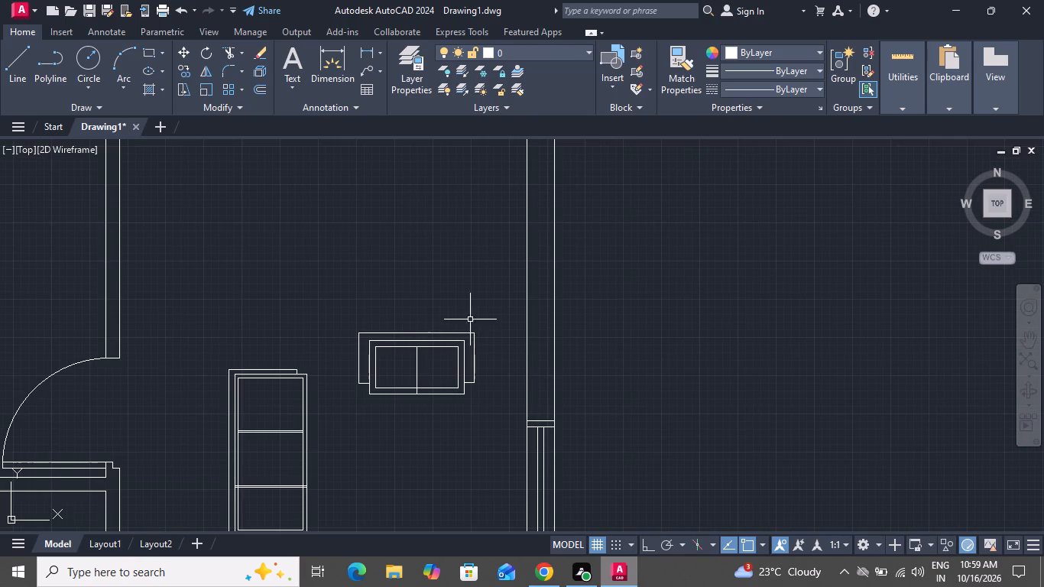
drag(492, 319, 489, 326)
click(349, 403)
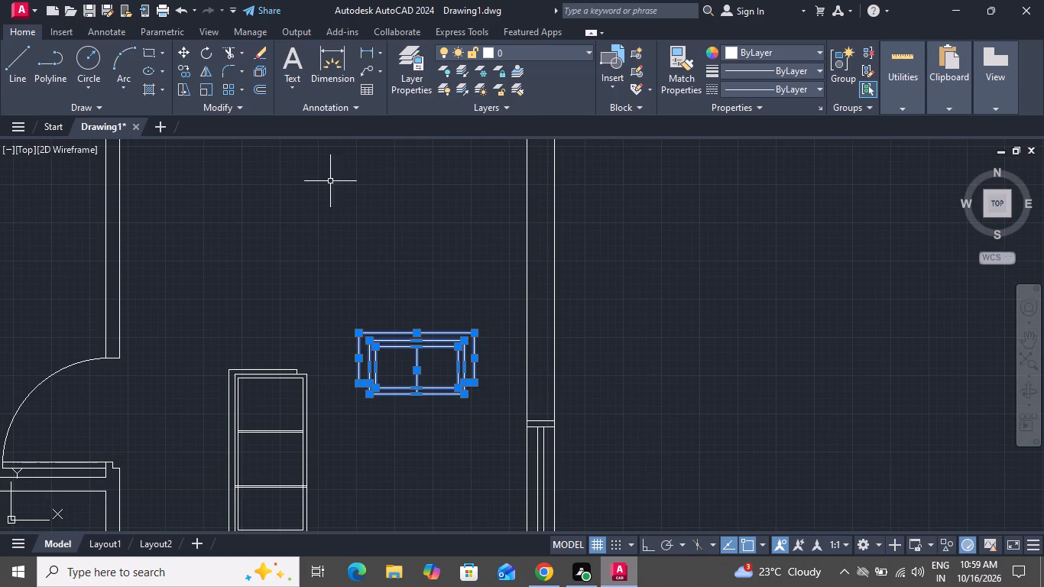
click(184, 63)
click(410, 372)
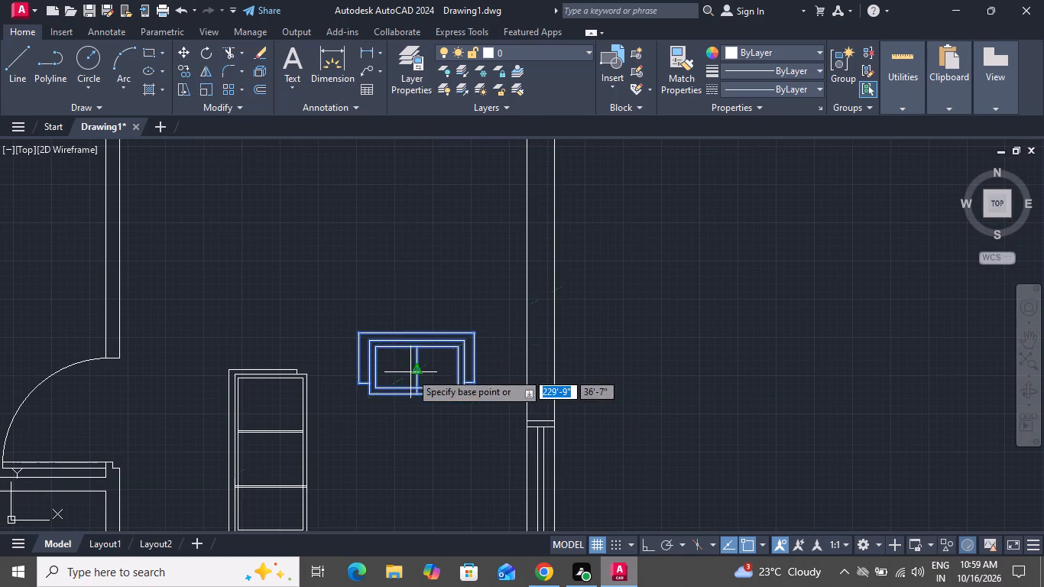
scroll(398, 260, down, 1)
scroll(402, 388, up, 1)
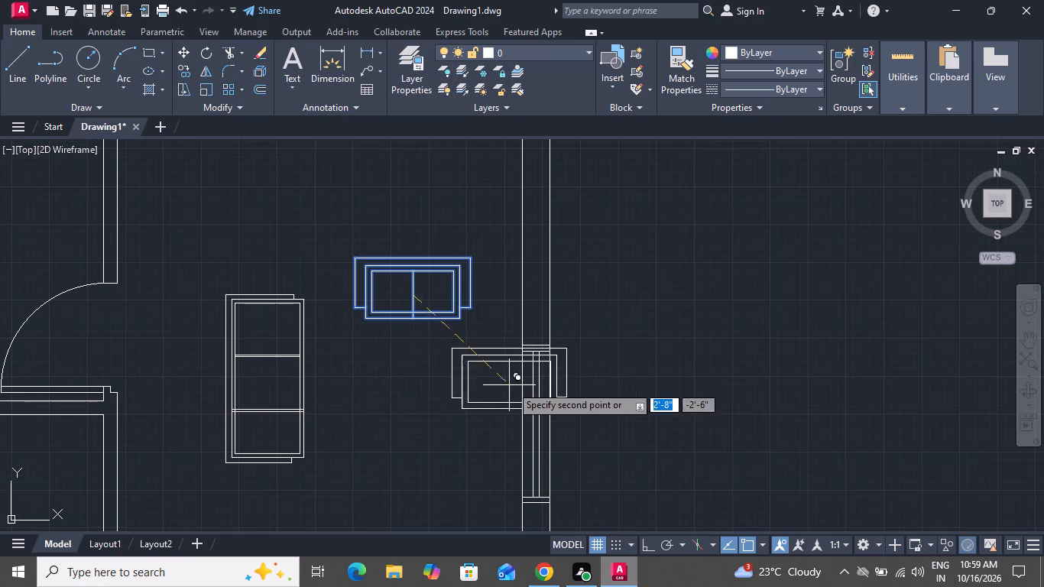
scroll(424, 396, down, 1)
scroll(425, 401, up, 1)
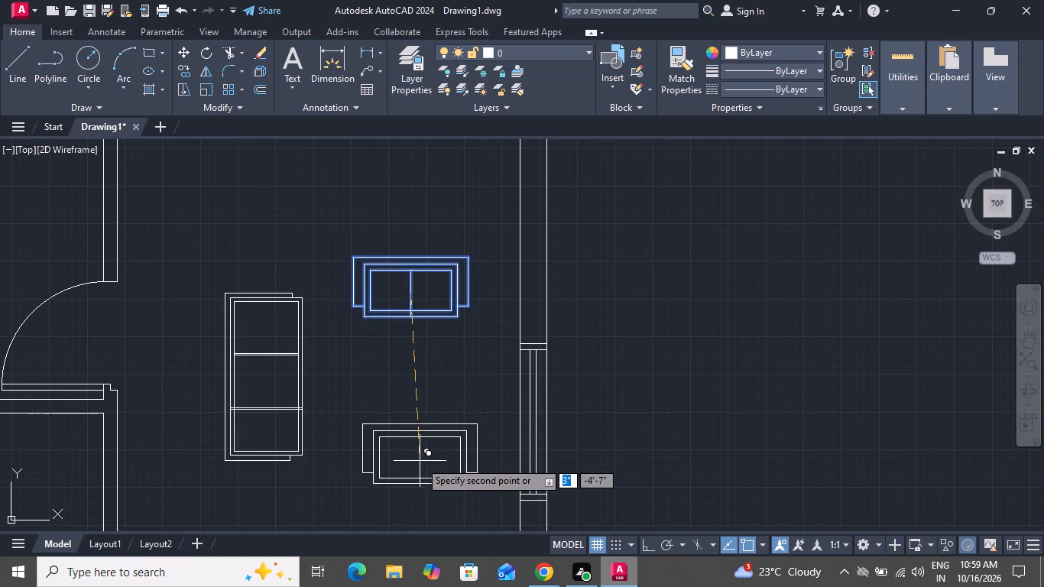
click(707, 369)
right_click(708, 369)
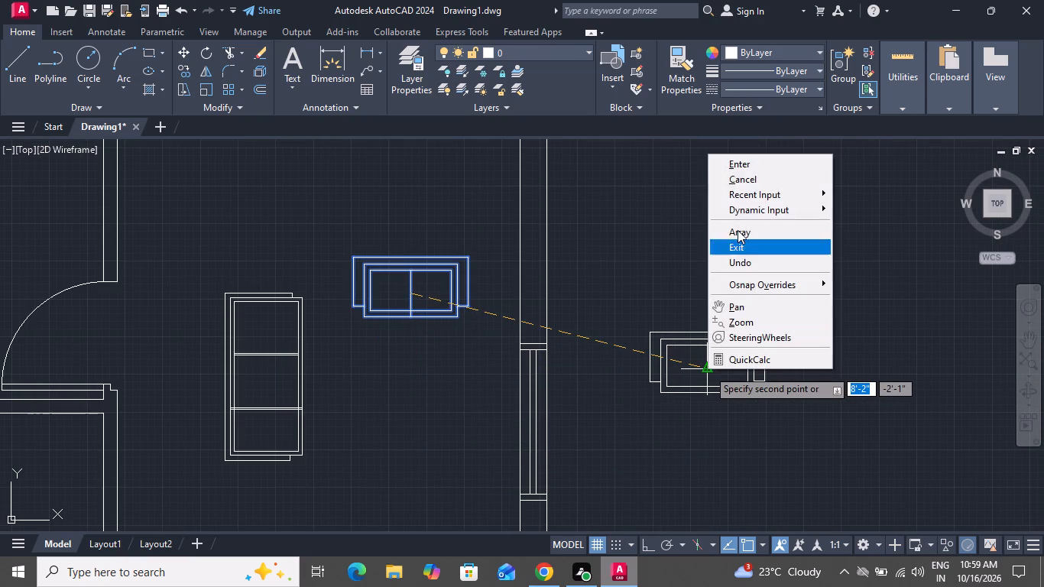
click(736, 177)
With Ortho on, rotate the copied two-part piece 180° about its upper-left outer corner.
click(783, 297)
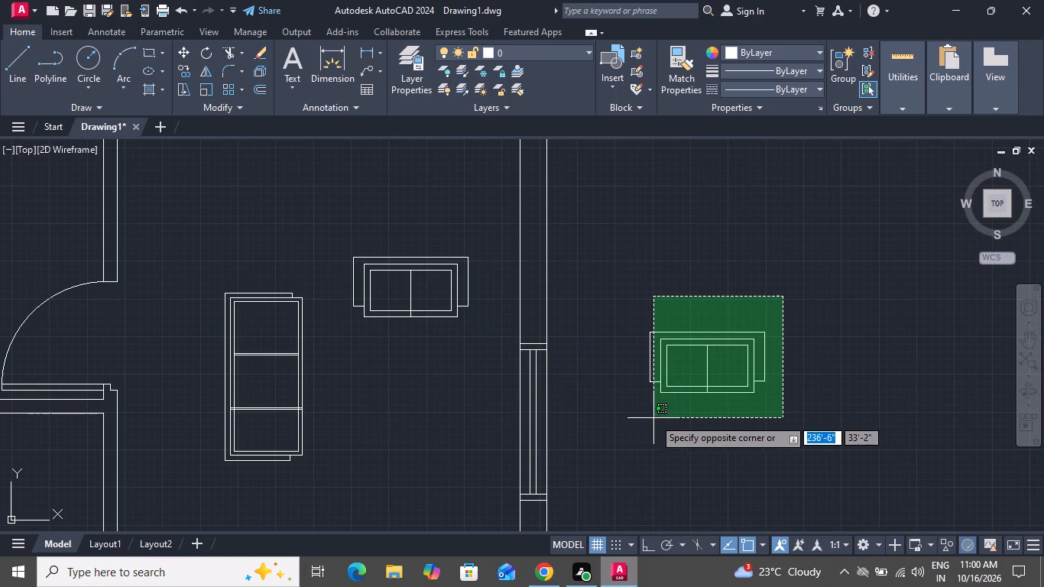
click(640, 419)
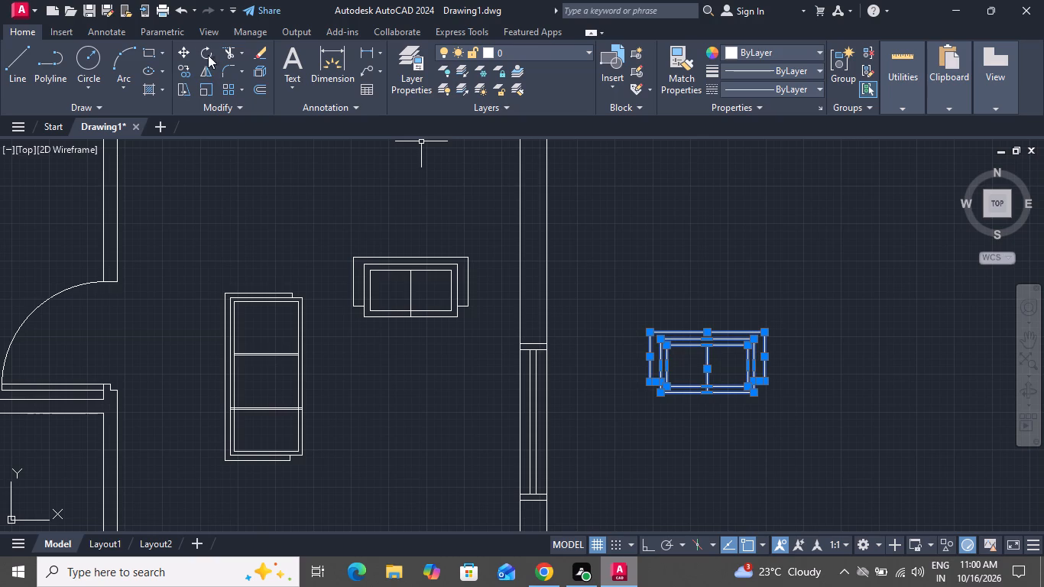
click(201, 47)
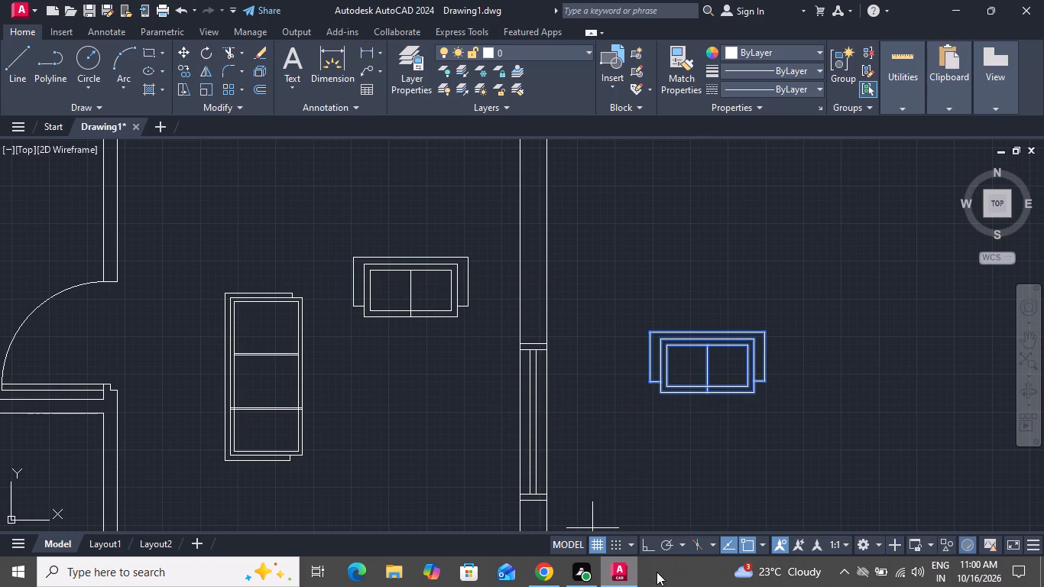
click(654, 547)
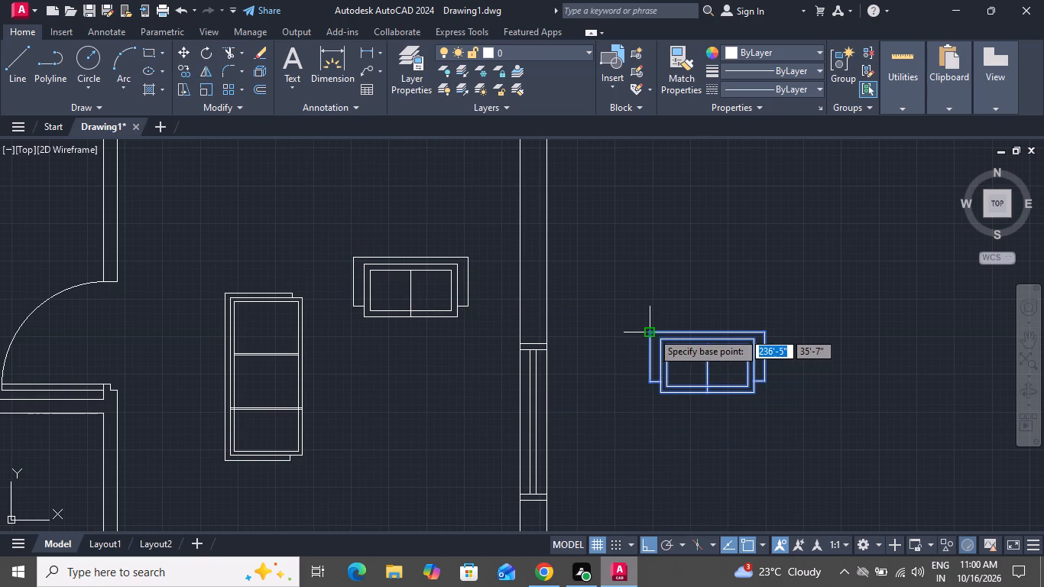
click(652, 332)
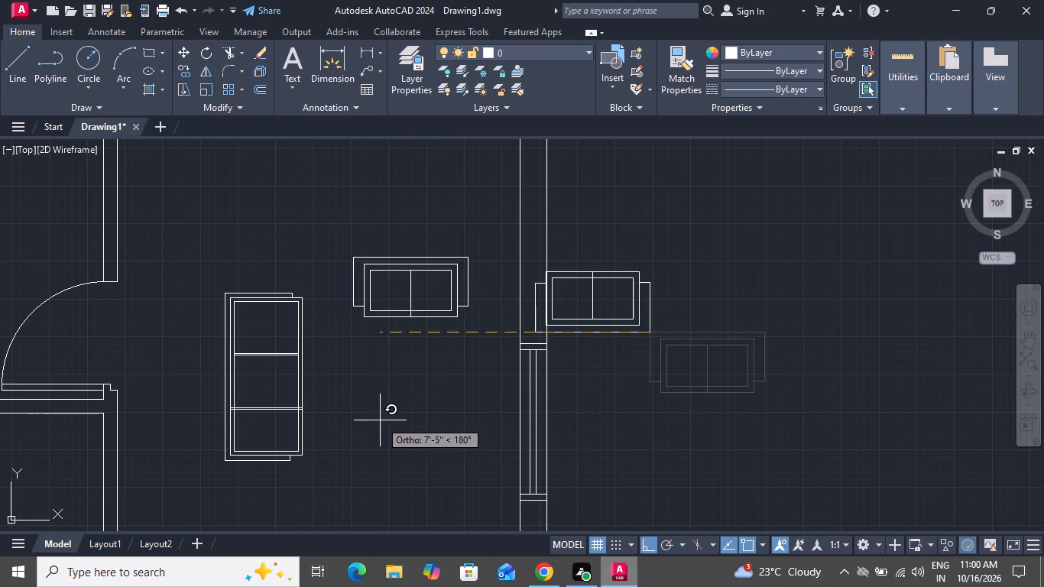
click(368, 419)
With Ortho off, move the complete rotated two-part piece about 4'-8" left and 4'-4" down into the hall, below the other two-part piece.
click(683, 237)
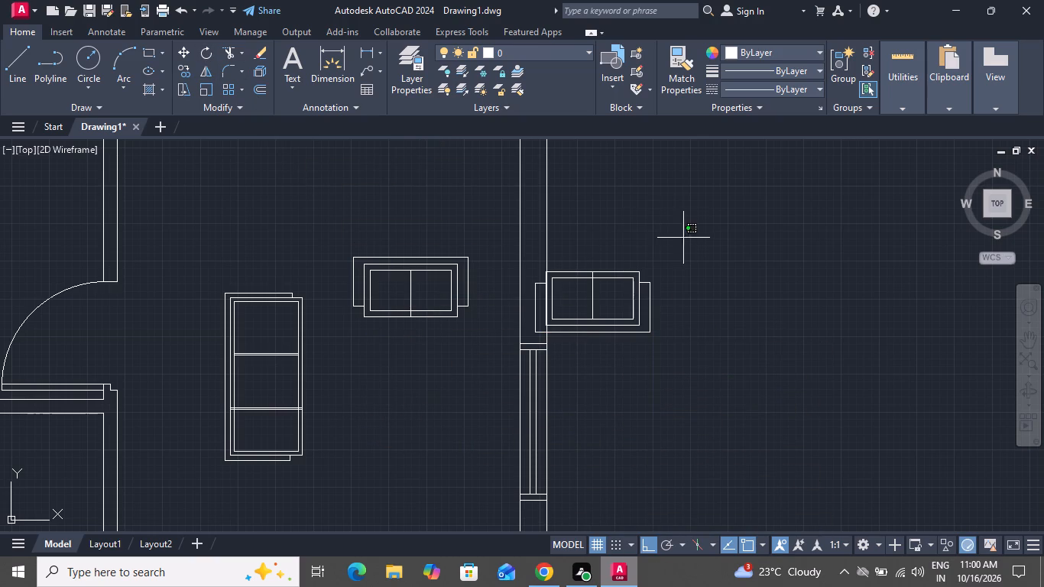
click(562, 369)
scroll(550, 328, up, 3)
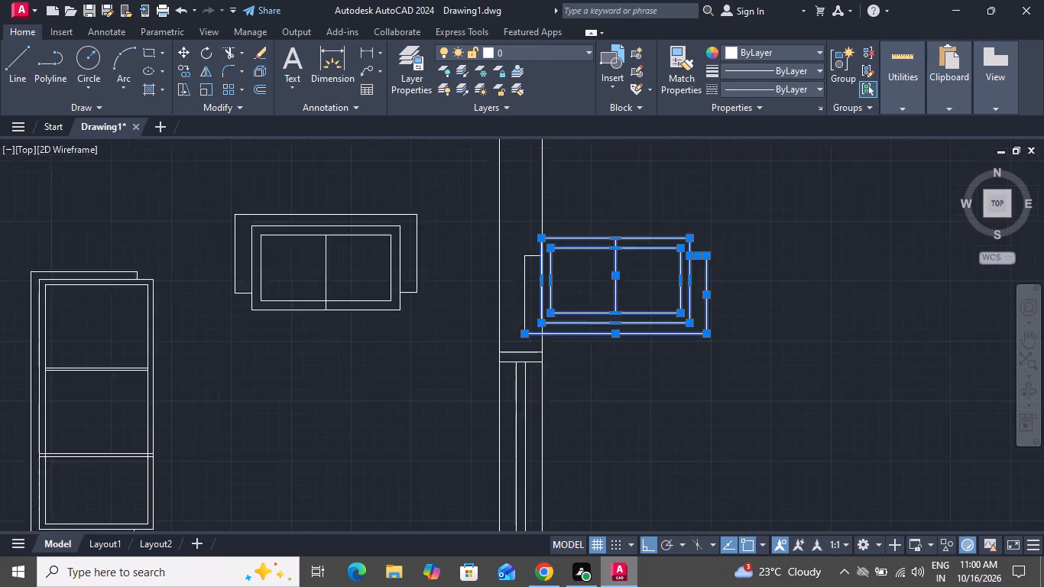
click(498, 259)
click(465, 262)
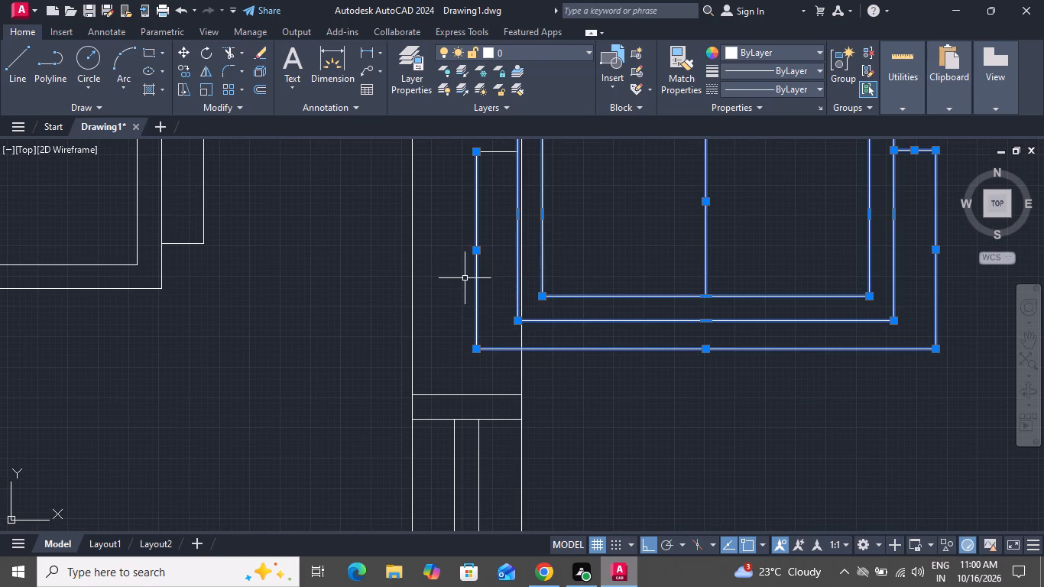
scroll(505, 287, up, 1)
scroll(505, 287, down, 1)
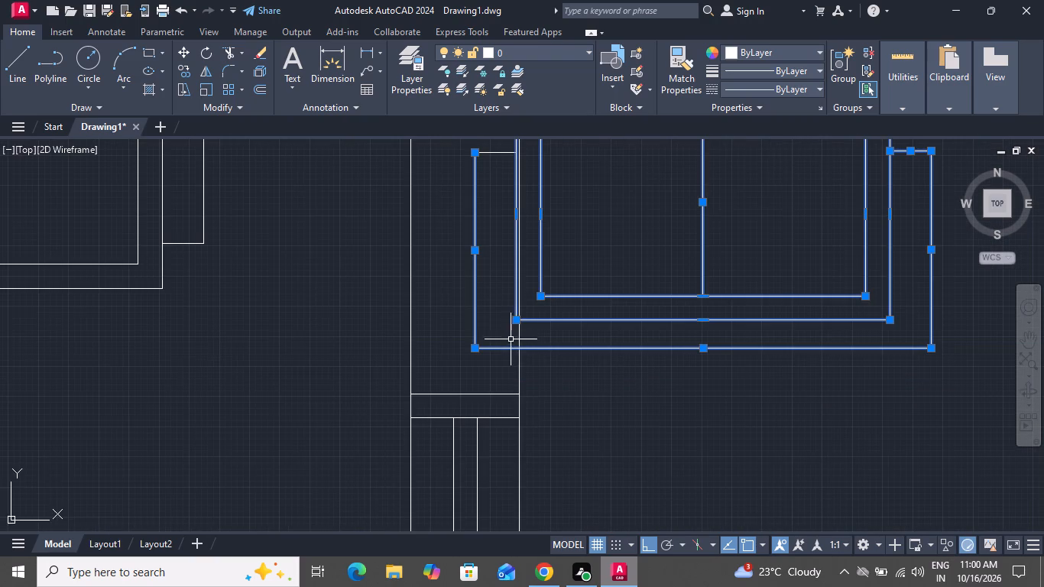
scroll(547, 365, up, 1)
scroll(546, 386, down, 2)
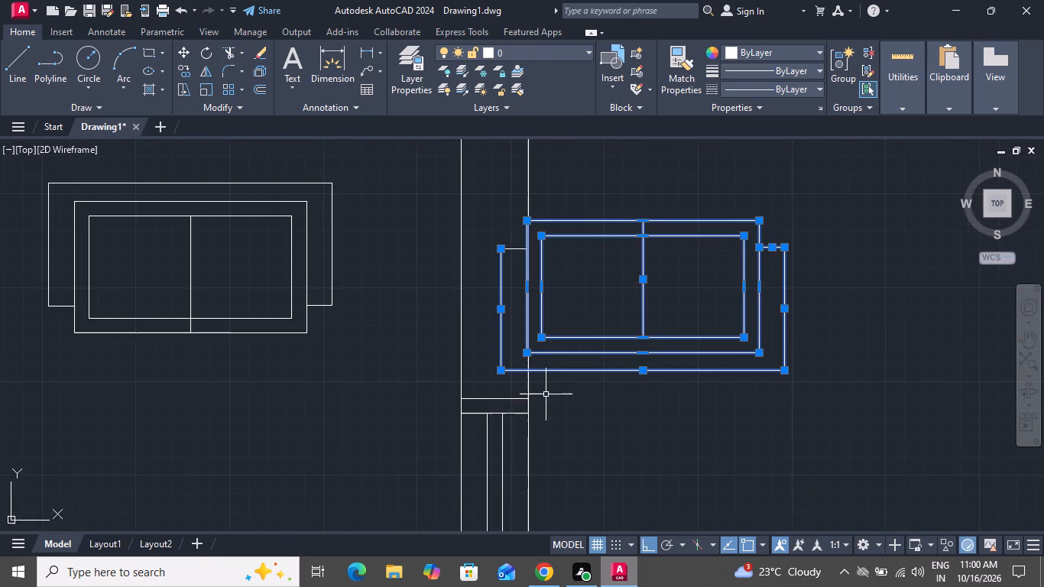
scroll(546, 394, down, 1)
scroll(512, 313, up, 3)
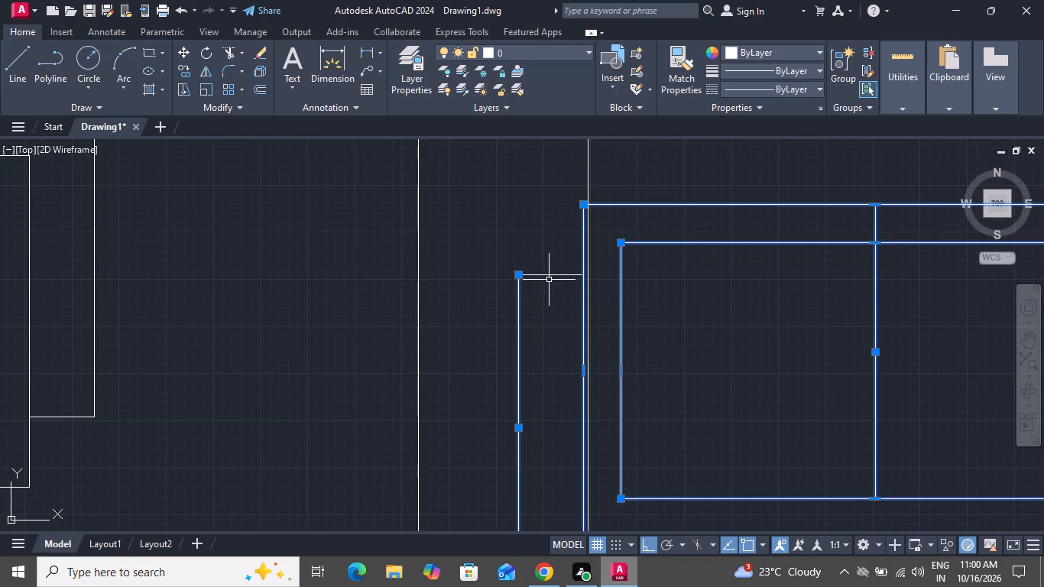
click(546, 274)
scroll(465, 367, down, 3)
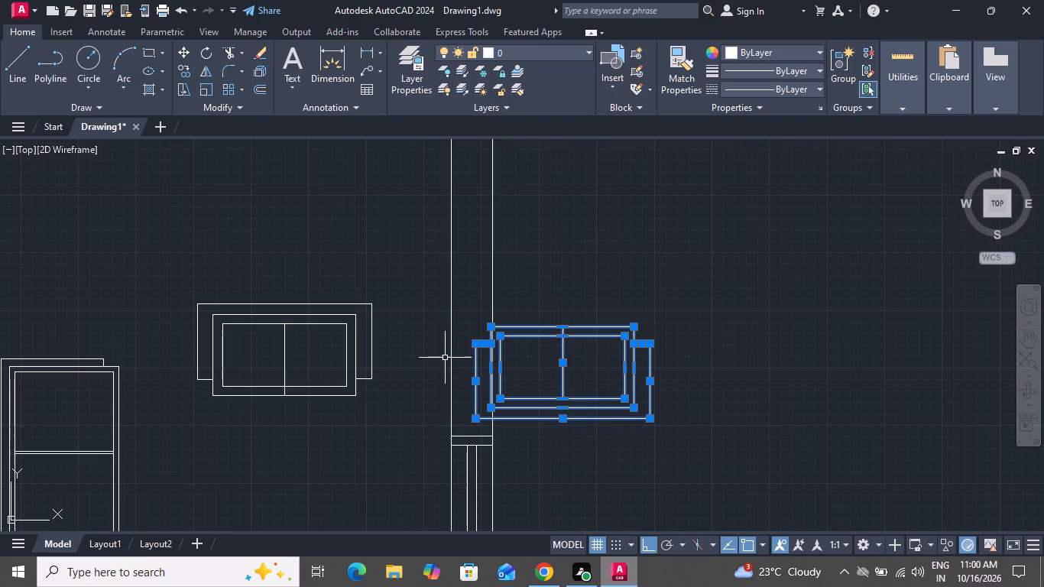
scroll(681, 347, up, 1)
scroll(681, 347, down, 1)
scroll(603, 350, up, 1)
scroll(603, 350, down, 1)
scroll(625, 342, up, 1)
scroll(625, 342, down, 1)
scroll(650, 363, up, 1)
scroll(650, 363, down, 1)
scroll(650, 363, up, 3)
scroll(617, 354, down, 1)
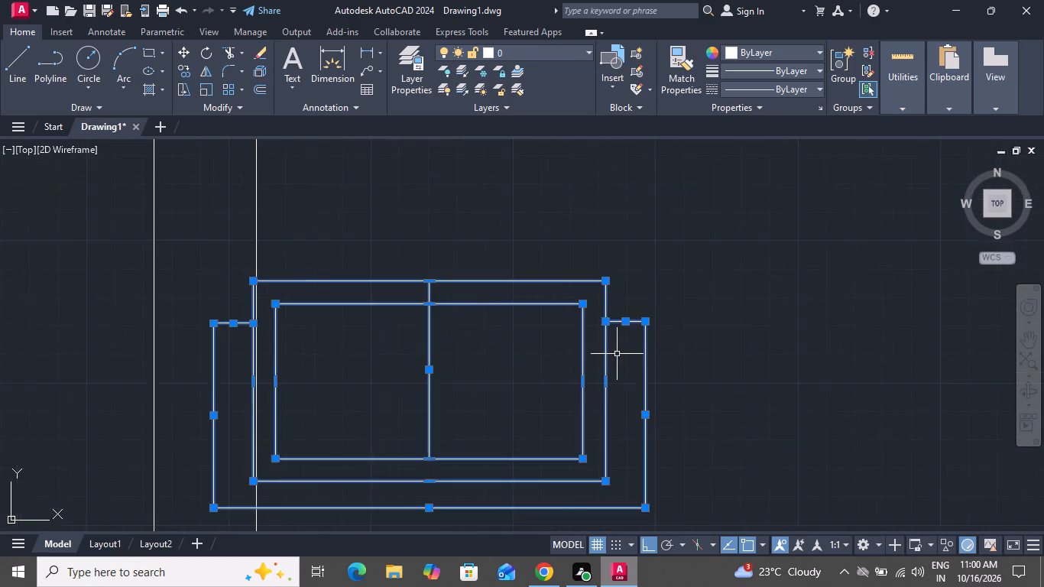
scroll(617, 353, up, 1)
scroll(615, 339, down, 4)
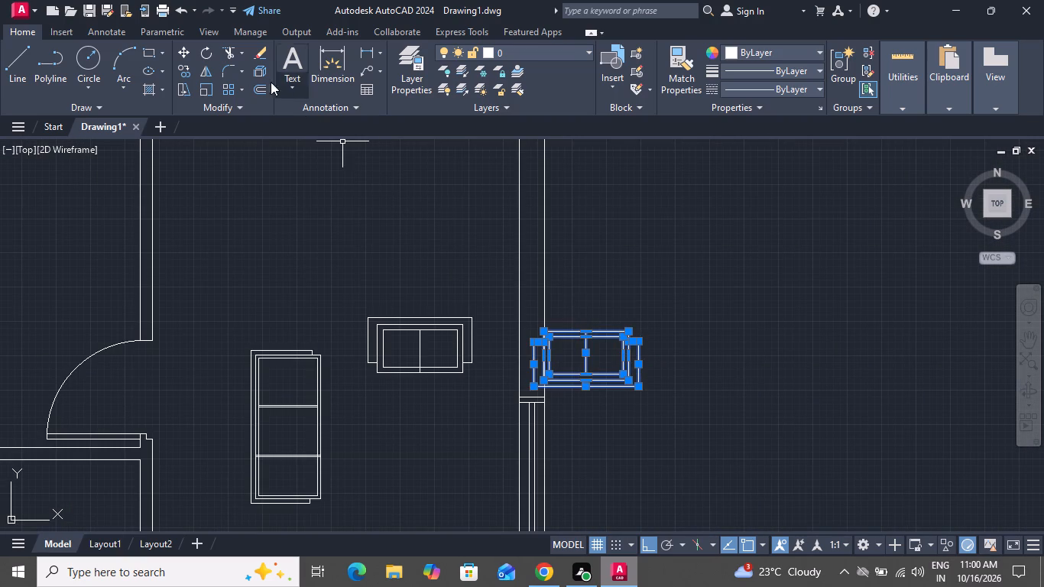
click(185, 52)
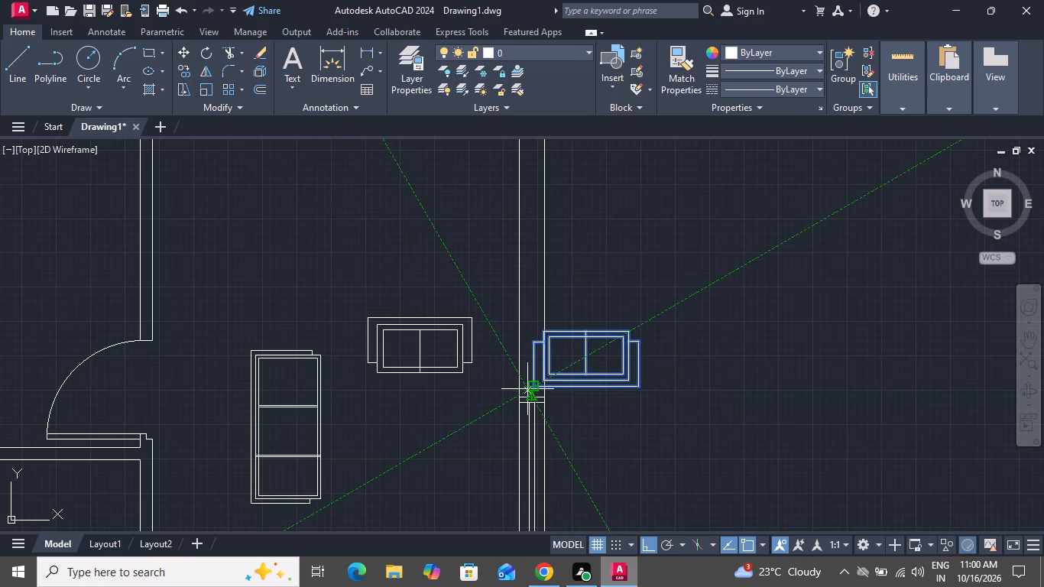
click(540, 389)
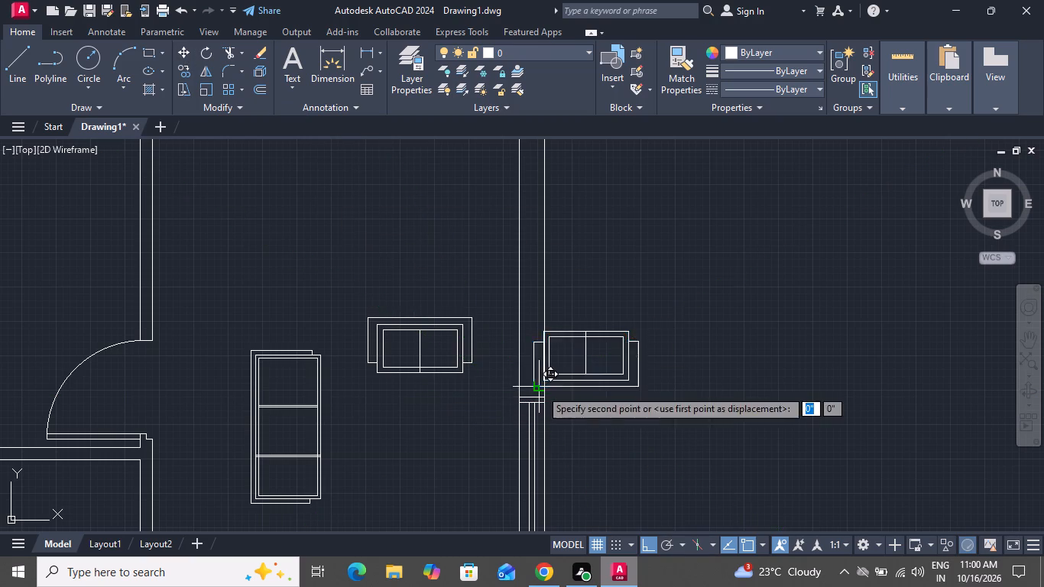
click(650, 545)
scroll(590, 438, down, 3)
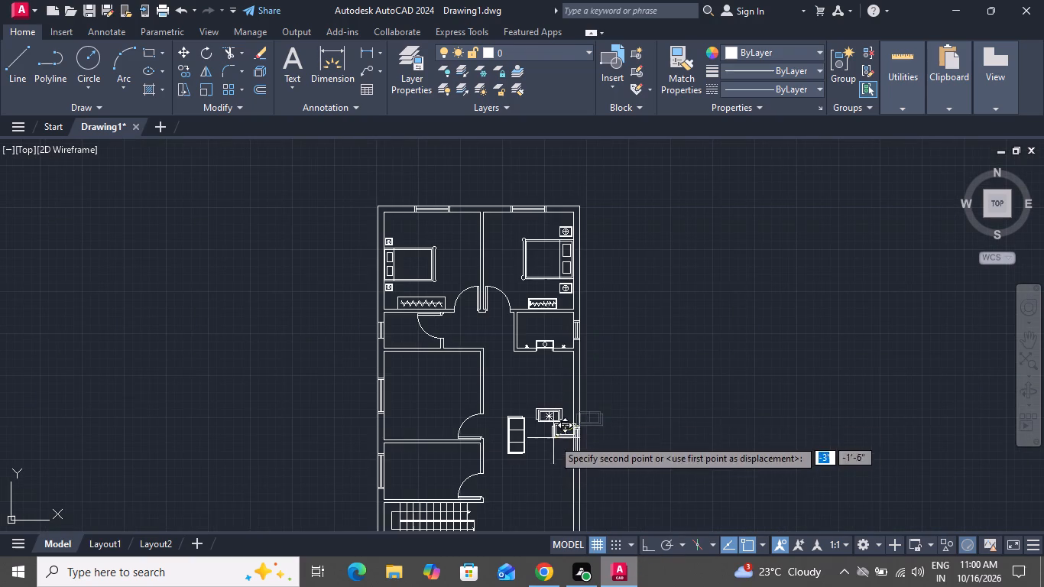
scroll(540, 458, up, 3)
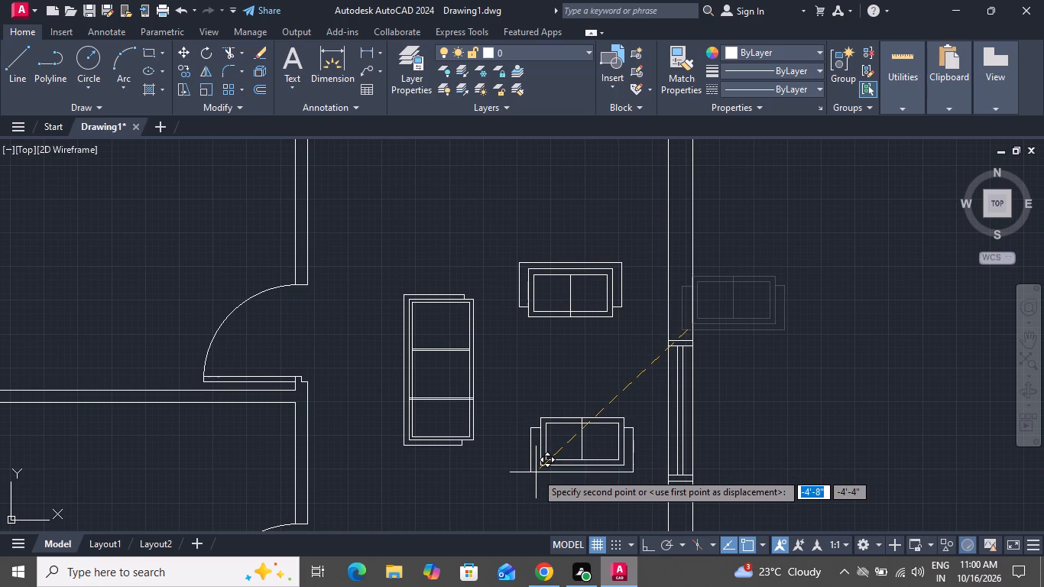
click(533, 472)
Start a rectangle in the hall near the right wall's window, beside the furniture group.
scroll(478, 437, down, 3)
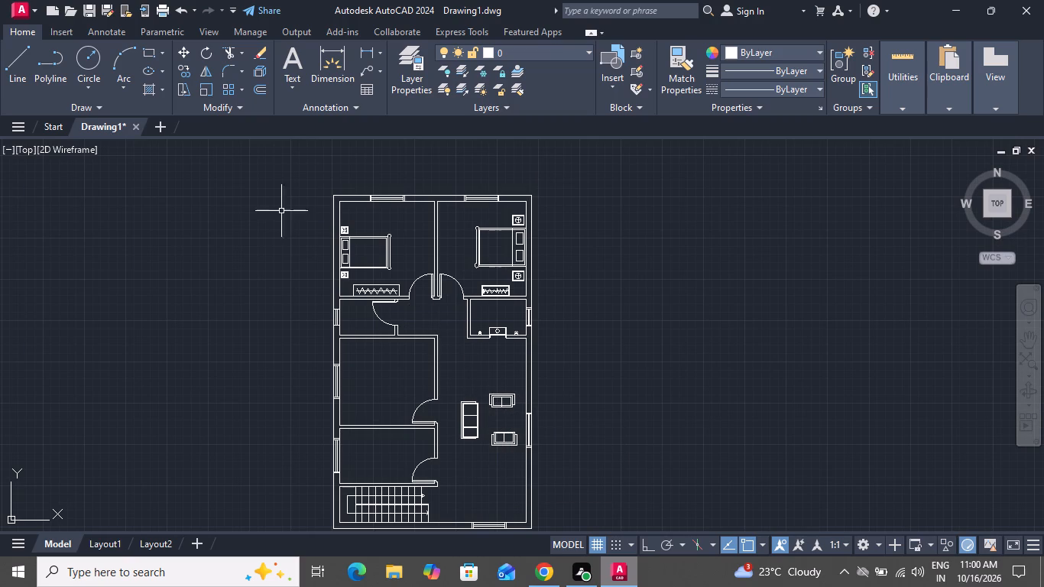
click(150, 55)
scroll(551, 465, up, 2)
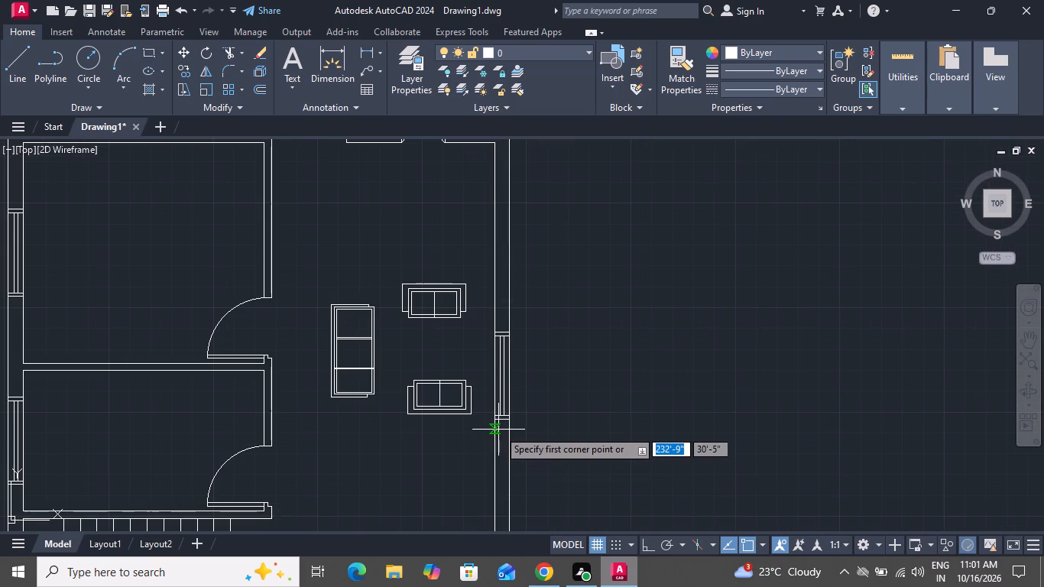
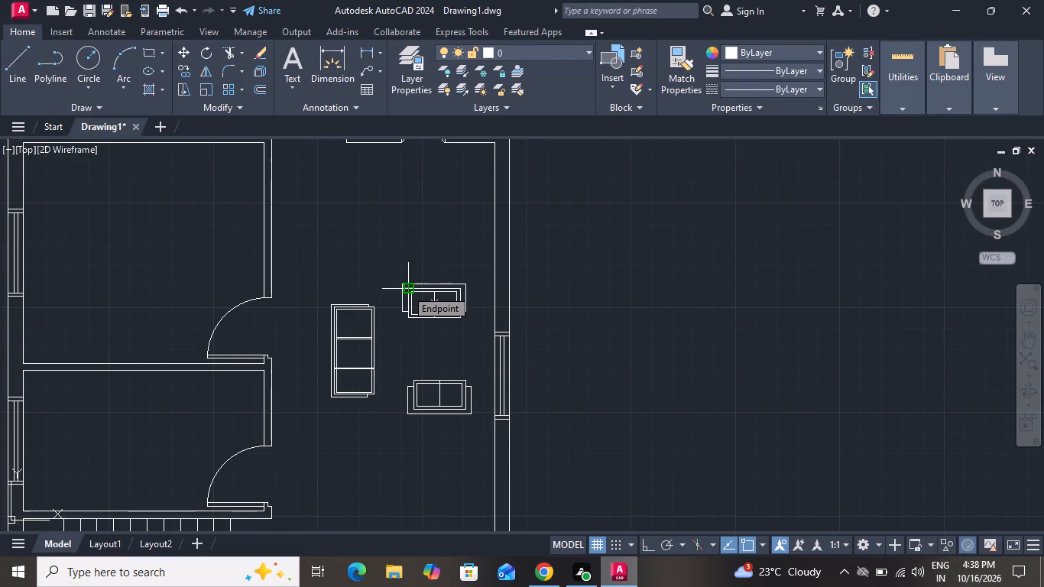
Draw a rectangle about 1'-9" wide and 1'-11" high in the hall between the two two-part furniture pieces.
click(157, 48)
scroll(399, 333, up, 1)
scroll(399, 333, down, 1)
scroll(399, 334, up, 1)
scroll(399, 334, down, 1)
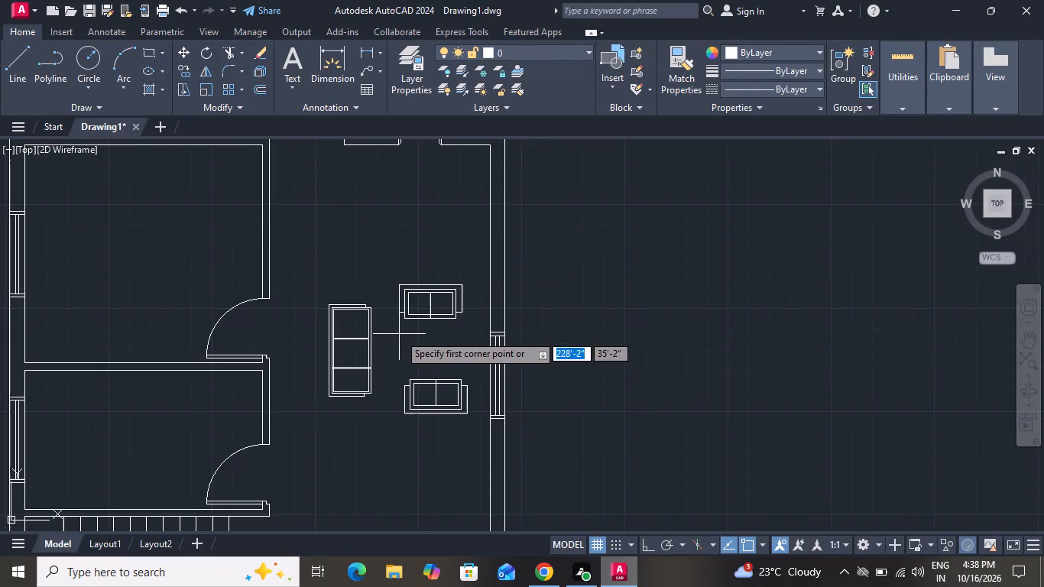
scroll(409, 354, up, 1)
scroll(409, 354, down, 1)
scroll(409, 354, up, 3)
scroll(409, 354, down, 1)
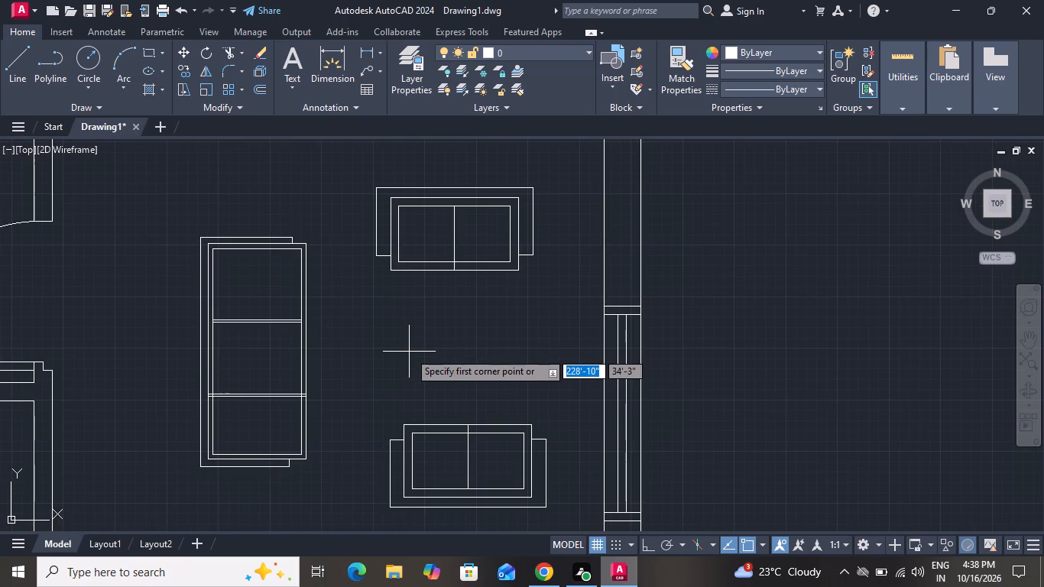
click(410, 300)
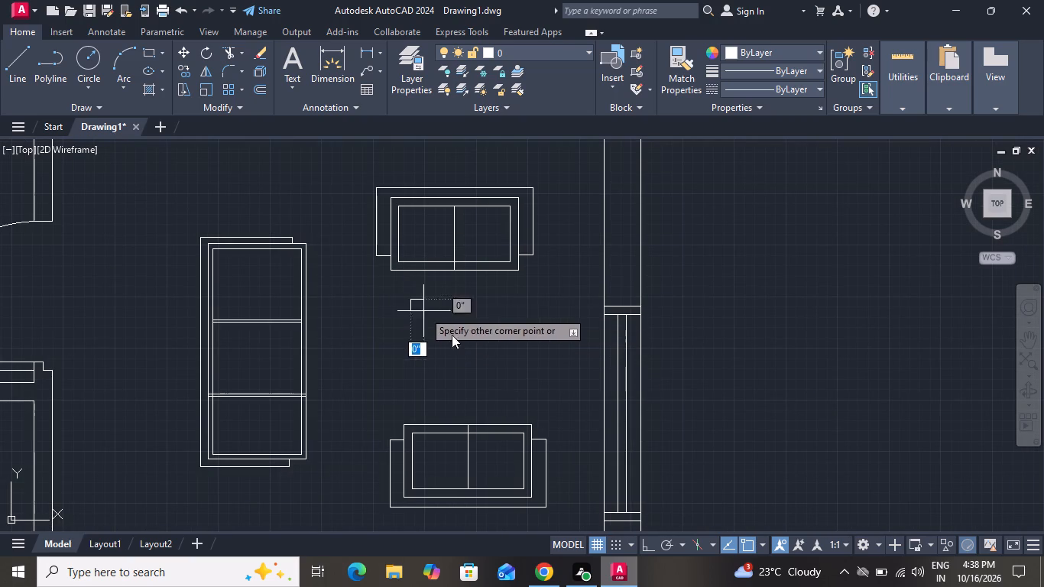
click(498, 396)
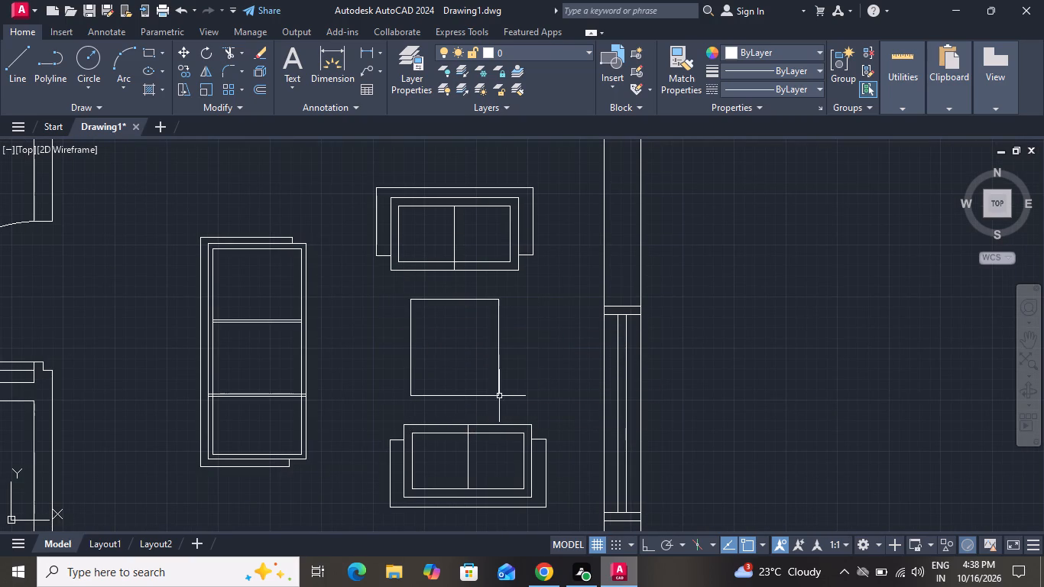
With Ortho on, draw a line from the three-part piece's top edge about 6" up, then 2'-1" right to the upper two-part piece.
click(17, 57)
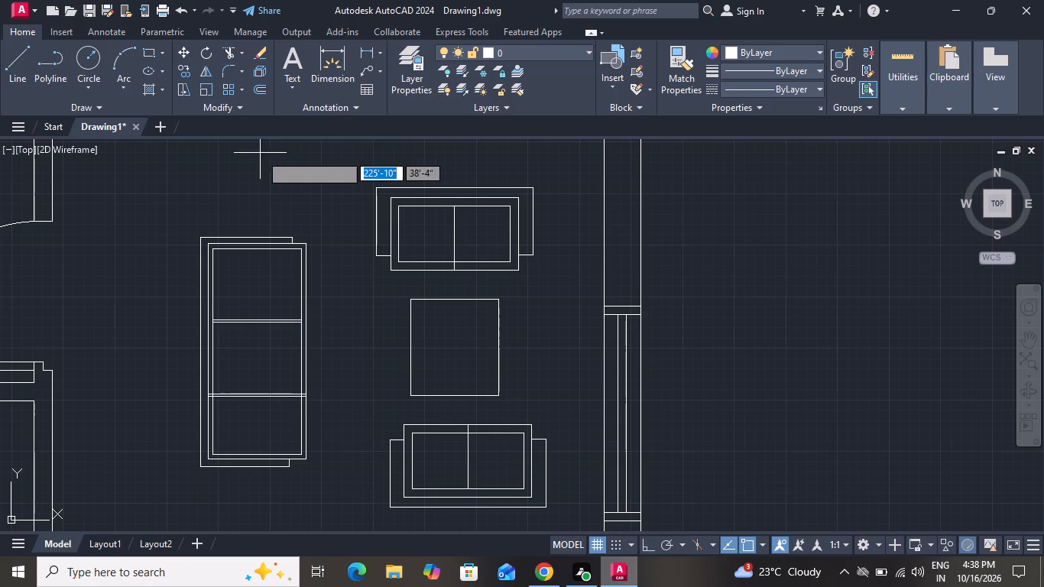
scroll(265, 157, up, 1)
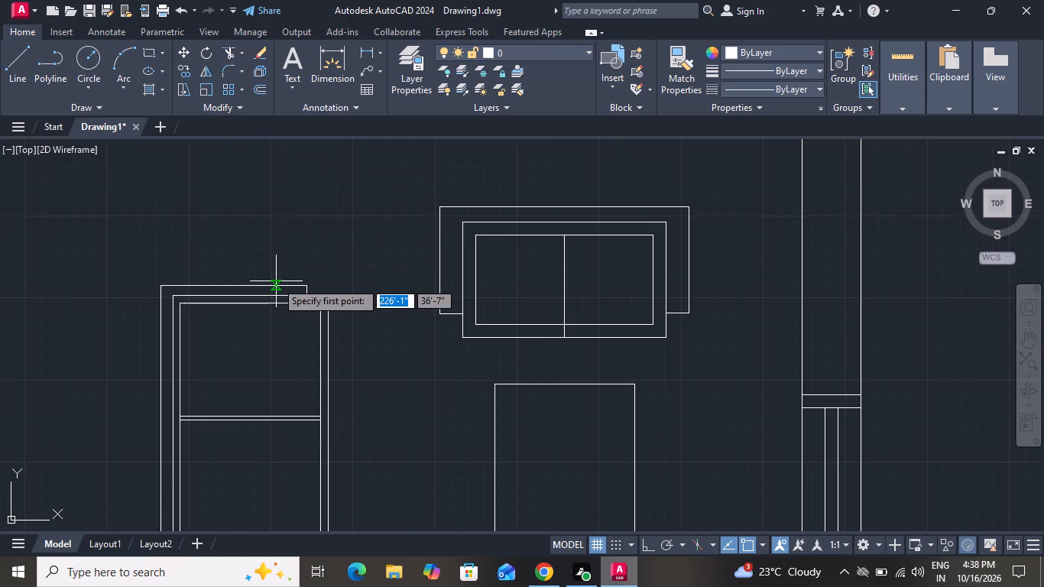
click(276, 281)
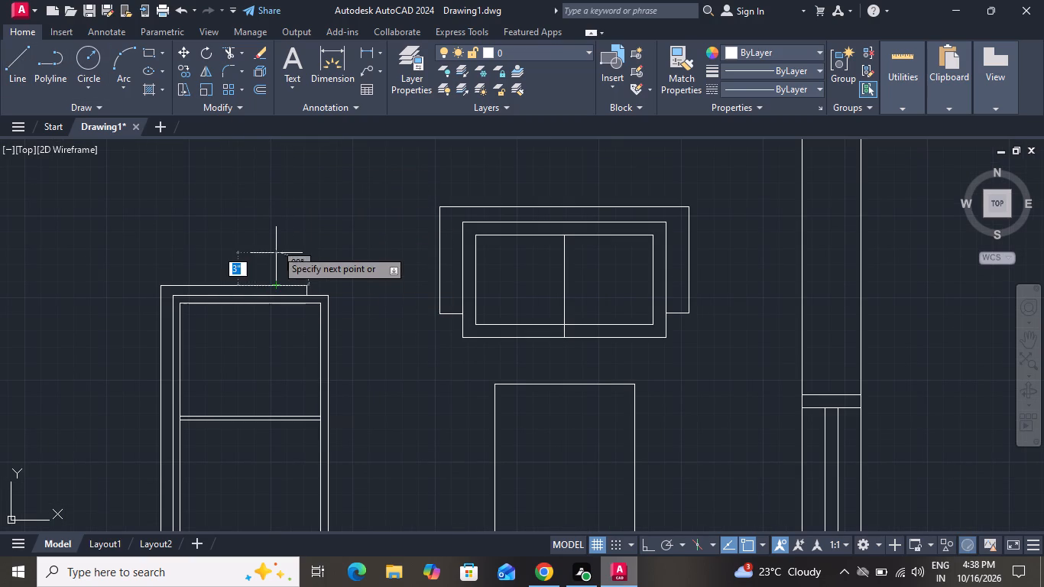
click(644, 542)
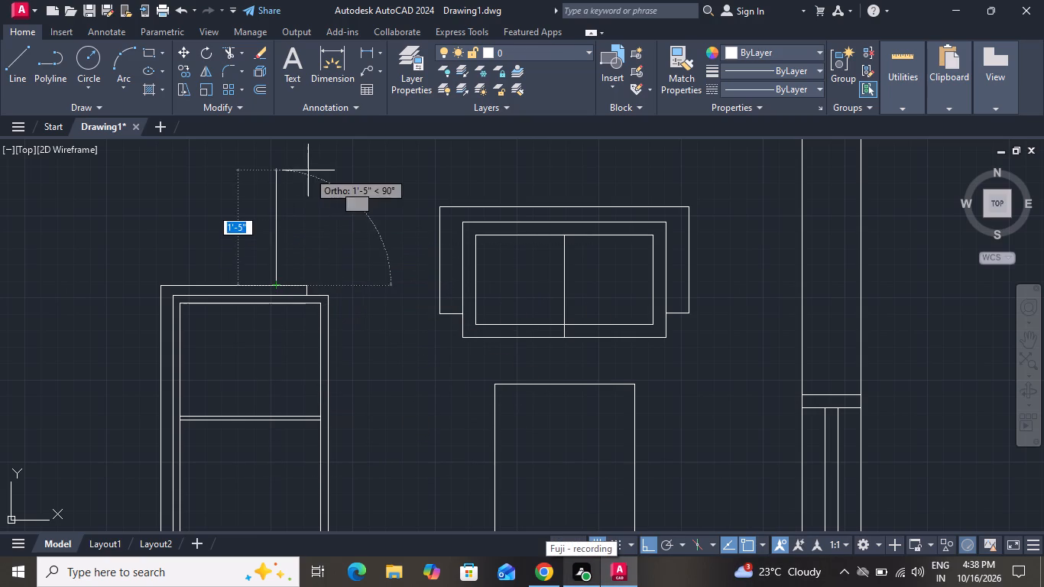
click(291, 245)
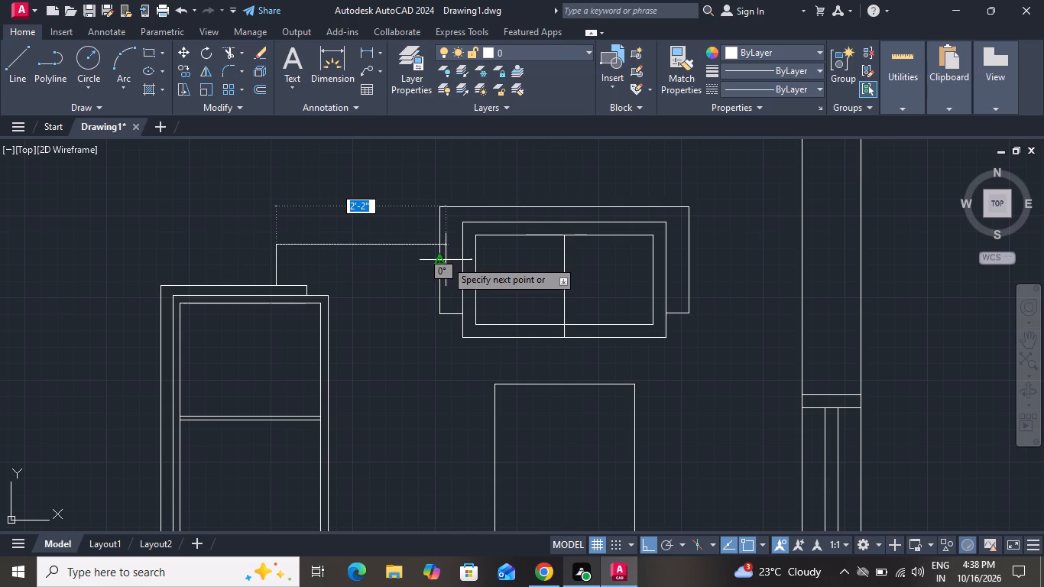
click(443, 247)
right_click(443, 247)
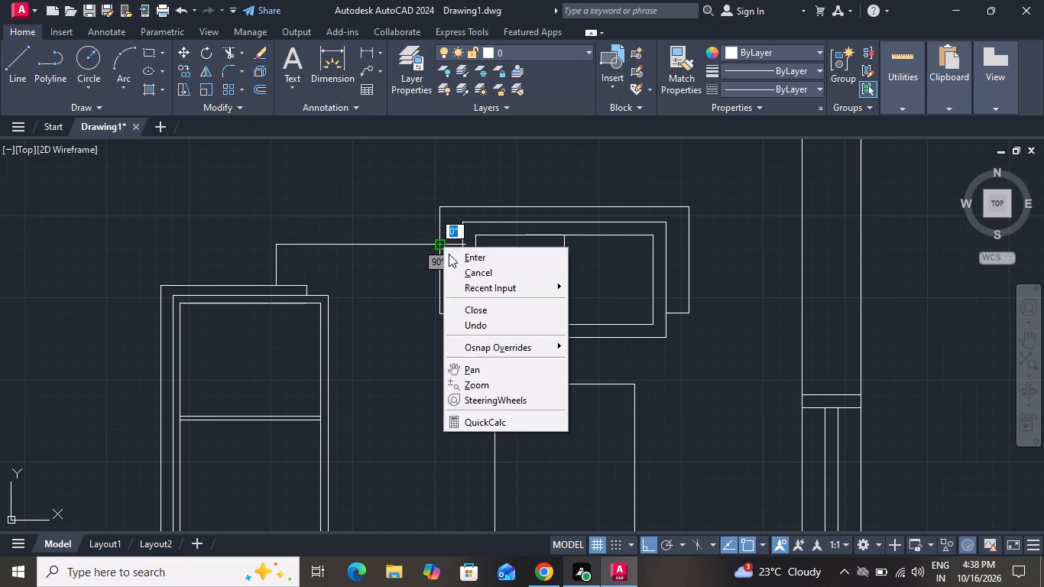
click(459, 272)
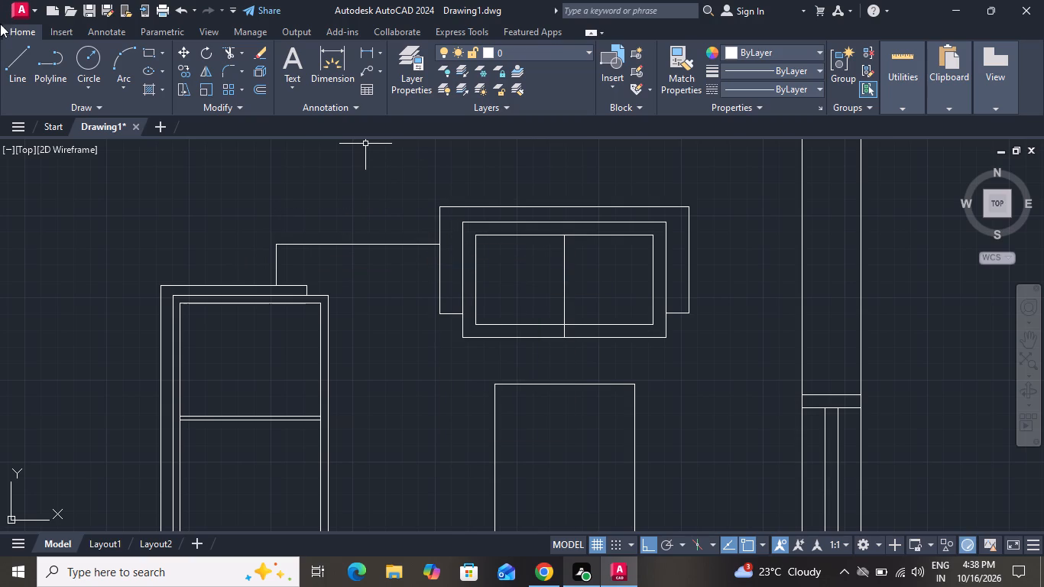
Draw a line about 5" to the right from the upper two-part piece's right edge, level with the existing connecting line.
click(26, 55)
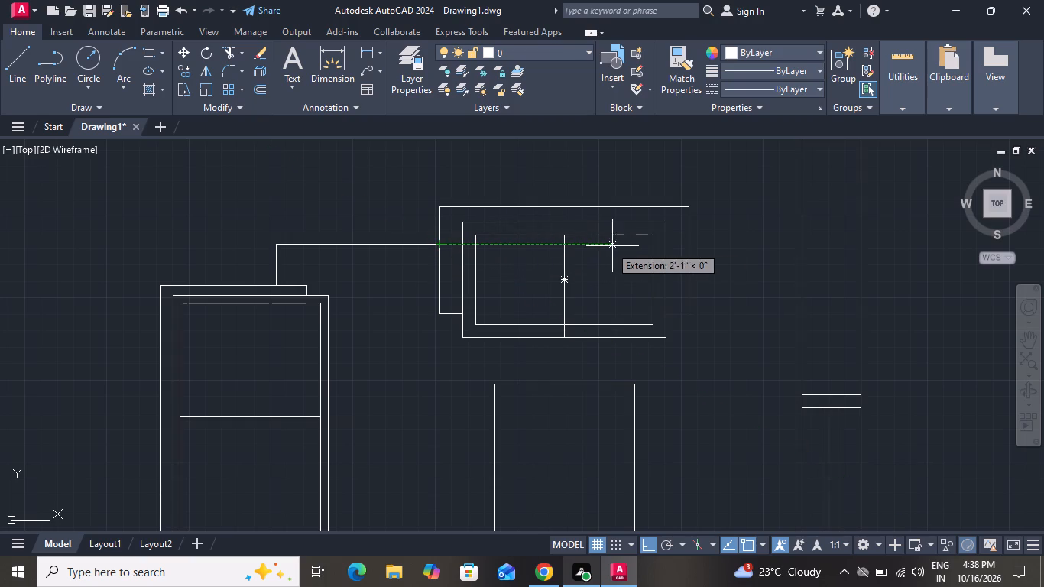
click(692, 247)
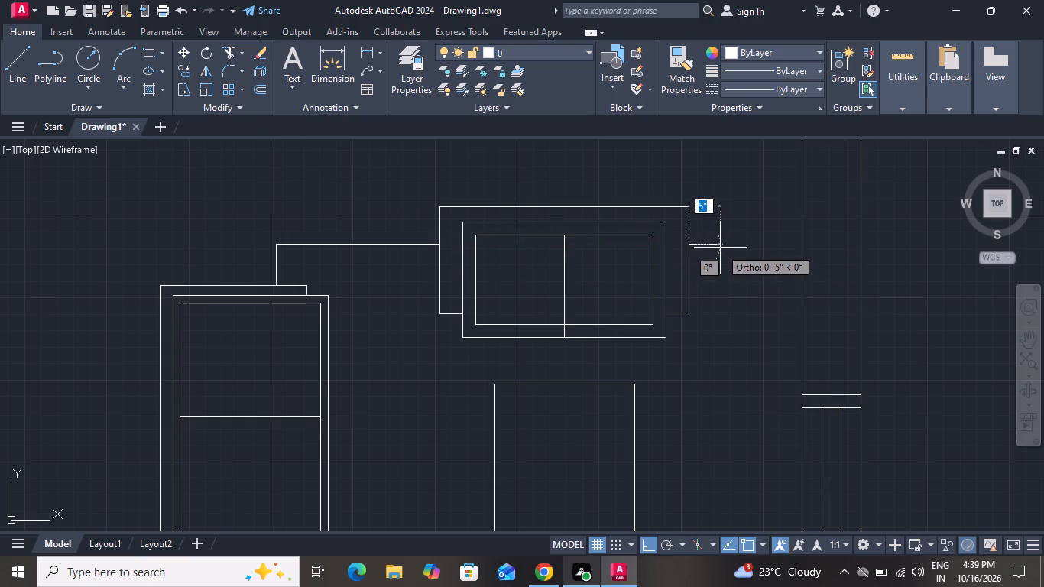
click(720, 248)
scroll(762, 418, down, 1)
scroll(764, 416, up, 1)
scroll(767, 412, down, 2)
scroll(804, 323, down, 3)
scroll(794, 329, up, 3)
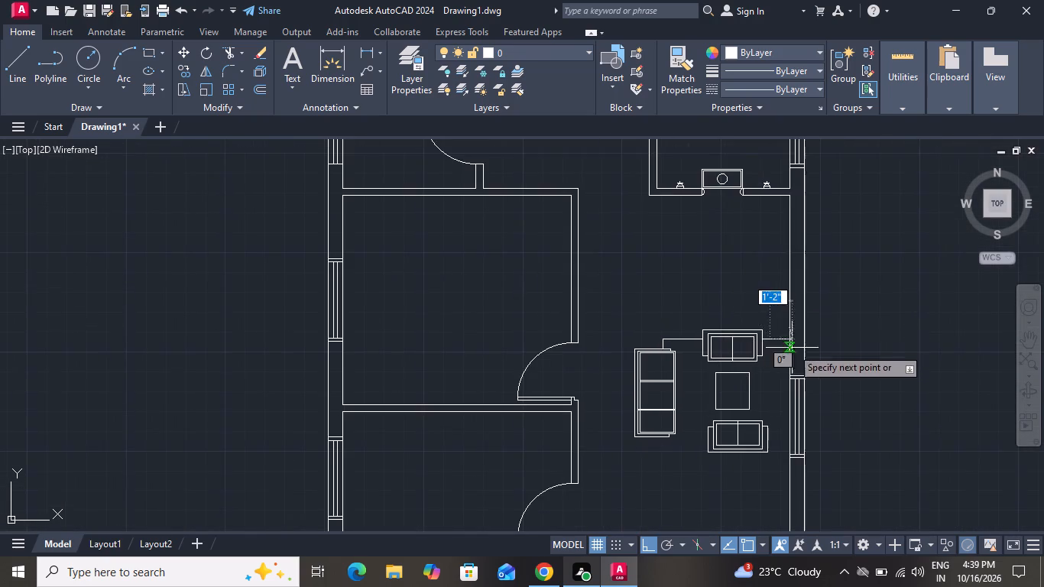
scroll(792, 348, up, 1)
scroll(734, 258, down, 2)
scroll(704, 438, up, 2)
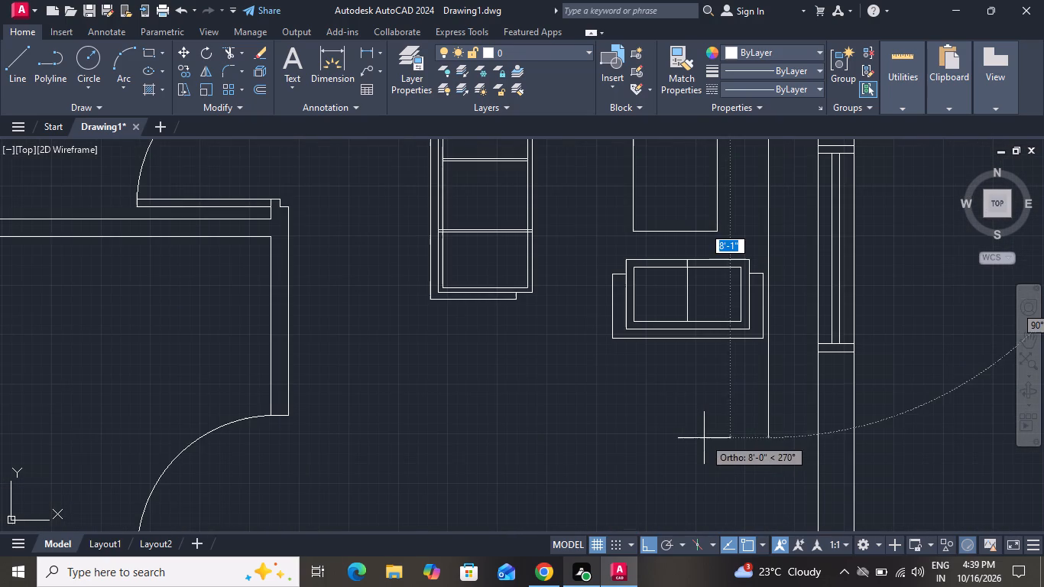
right_click(797, 300)
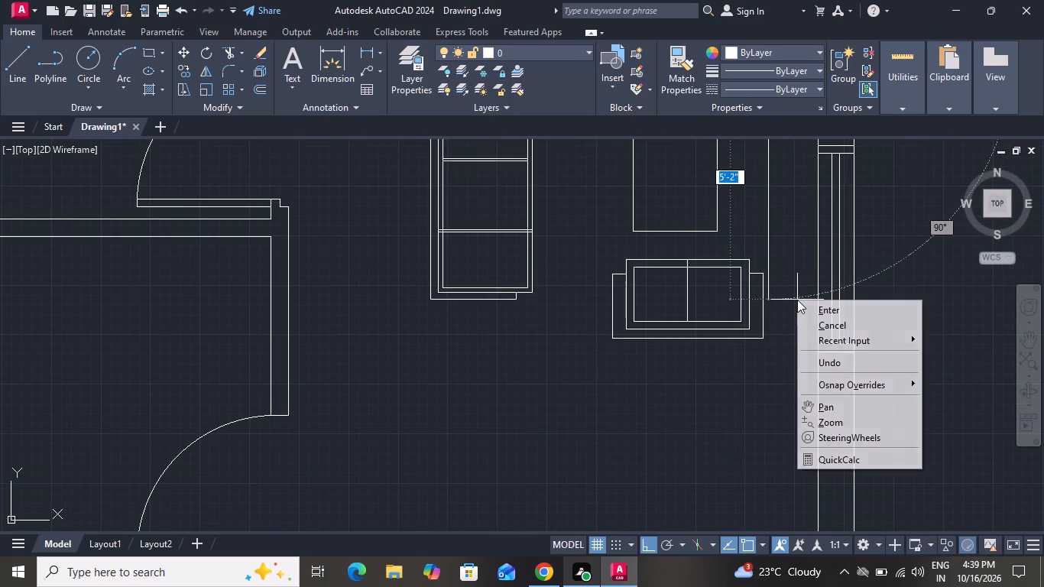
click(823, 333)
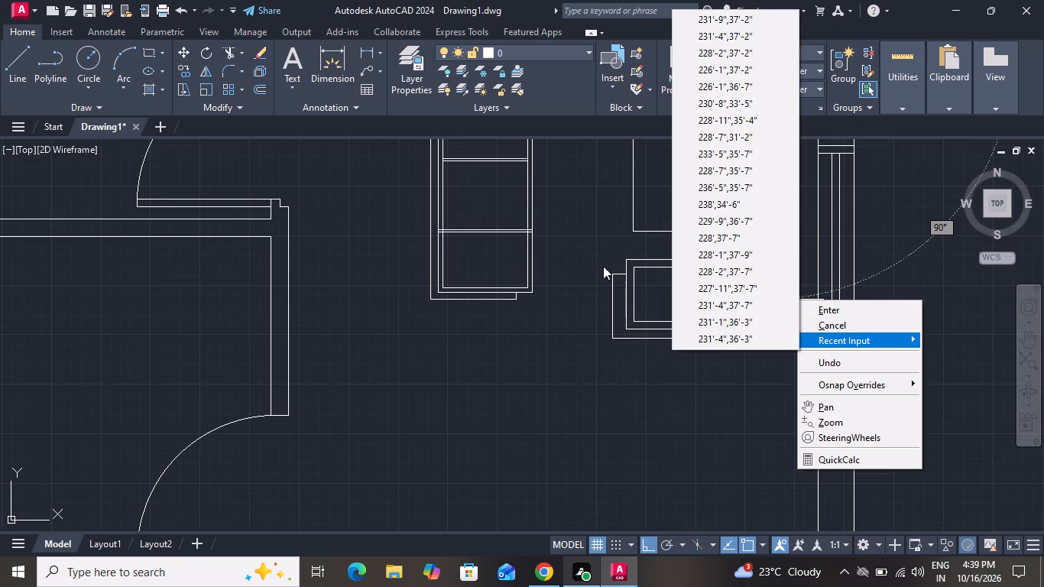
click(873, 316)
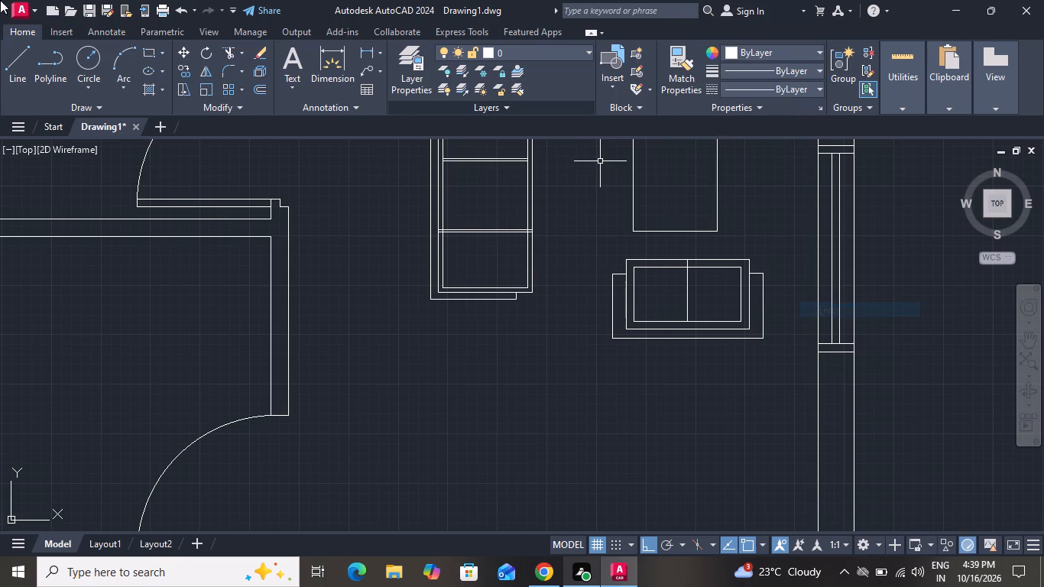
Draw a line about 6" to the right from the lower two-part piece's outer right edge.
click(18, 58)
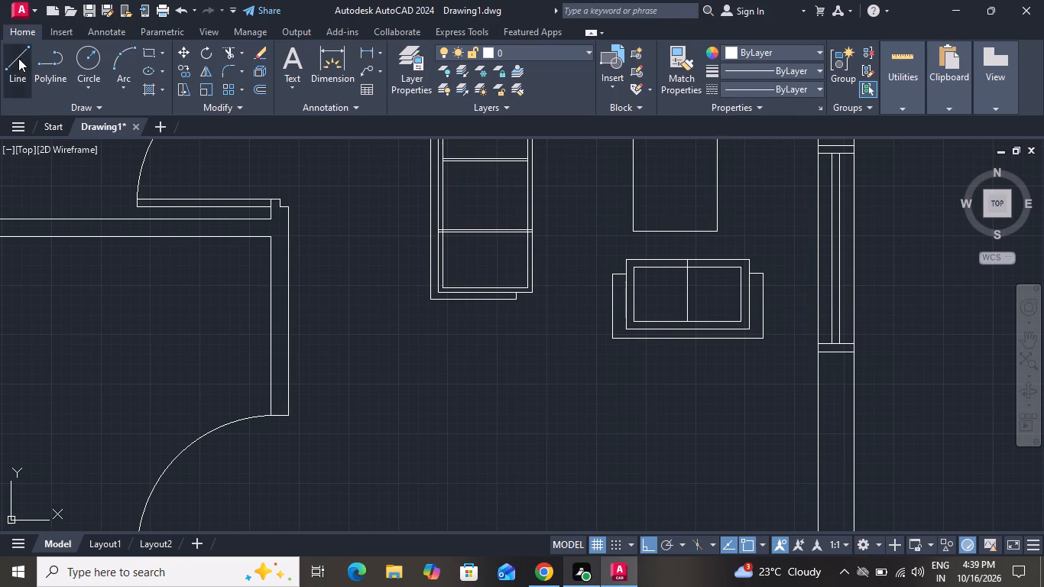
scroll(754, 303, up, 2)
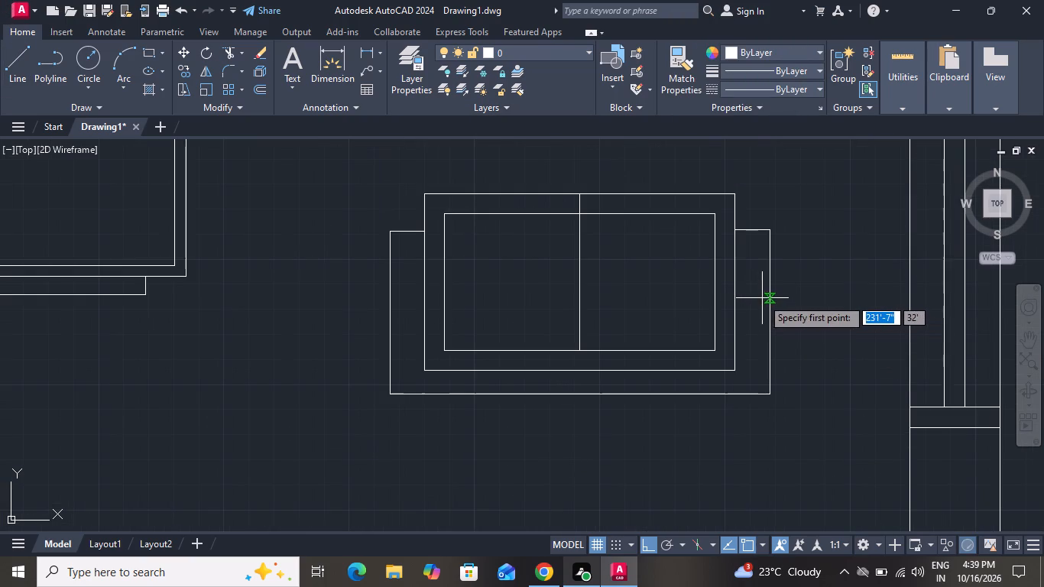
click(771, 290)
scroll(823, 323, down, 4)
scroll(823, 323, up, 1)
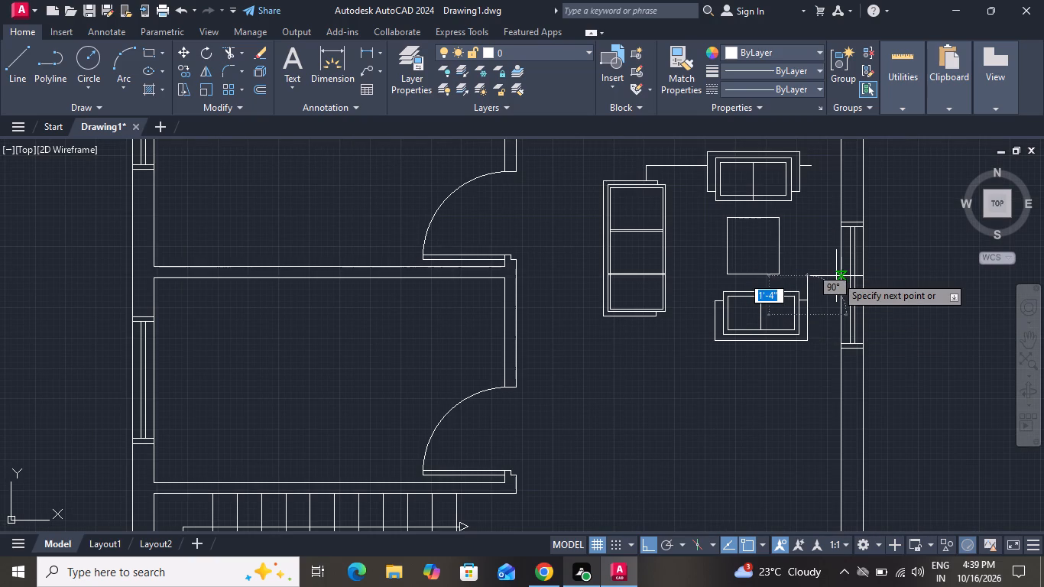
scroll(794, 318, up, 3)
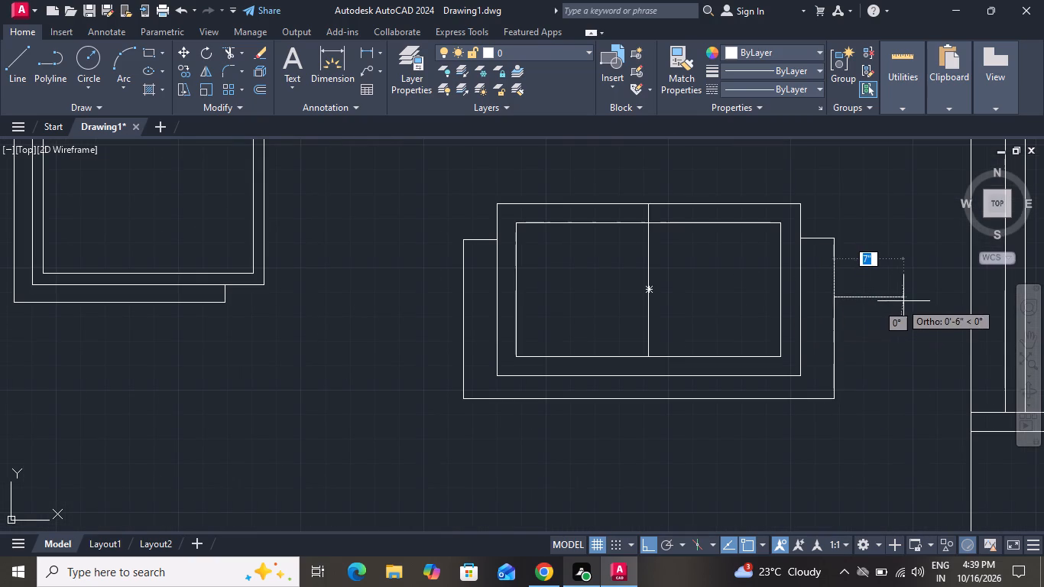
click(900, 303)
Continue the line straight up to the level of the upper piece's short line, then left to join its end.
scroll(877, 257, down, 2)
scroll(877, 258, up, 1)
scroll(877, 260, down, 1)
scroll(877, 260, up, 1)
scroll(877, 260, down, 1)
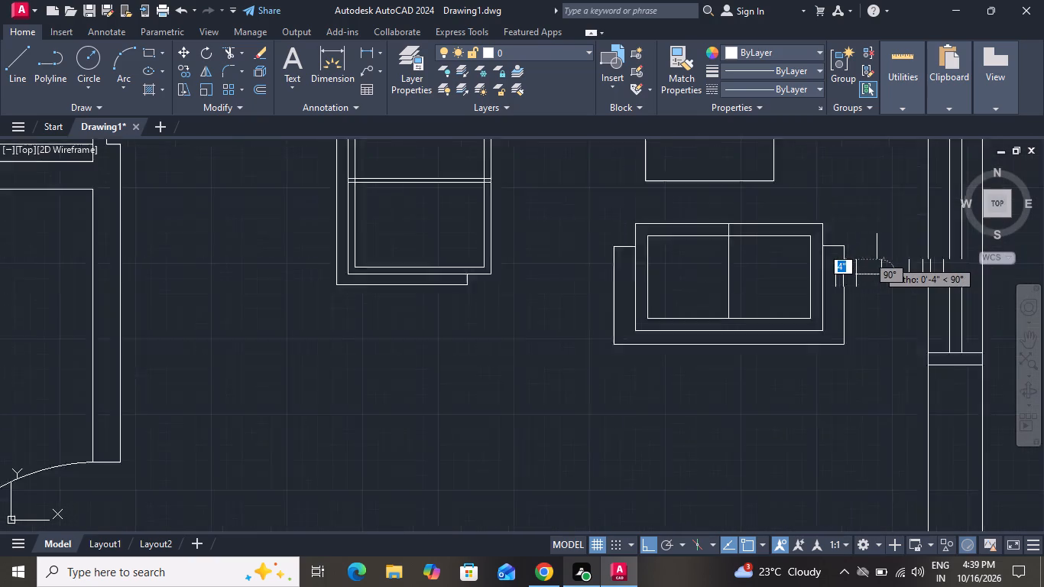
scroll(877, 260, up, 1)
scroll(877, 260, down, 1)
scroll(877, 260, up, 1)
scroll(877, 260, down, 1)
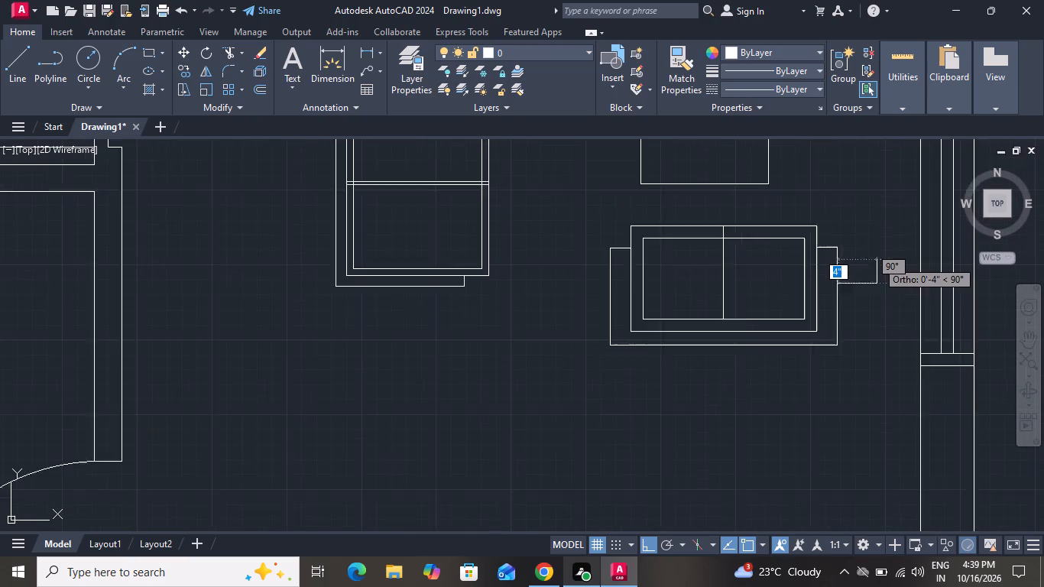
scroll(877, 260, down, 4)
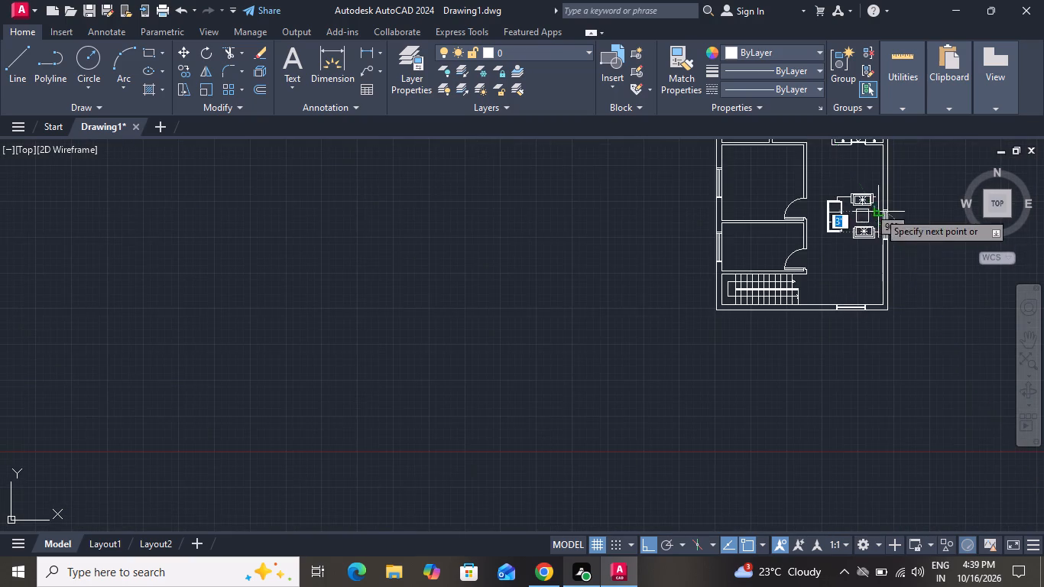
scroll(878, 210, up, 4)
scroll(828, 156, down, 2)
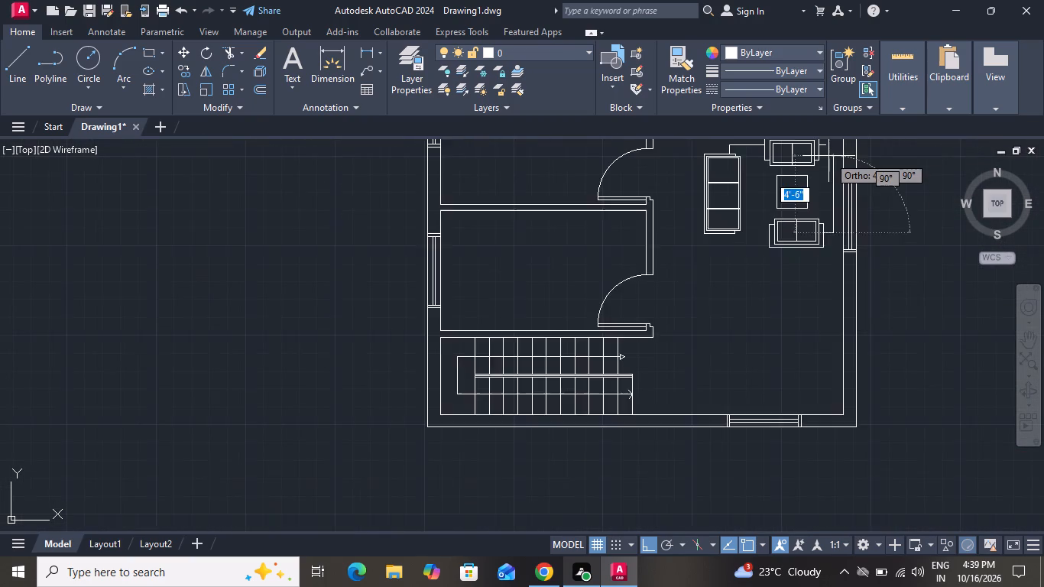
scroll(828, 156, down, 2)
scroll(833, 141, up, 1)
scroll(833, 141, down, 1)
scroll(833, 141, up, 3)
scroll(826, 145, down, 1)
scroll(826, 145, up, 1)
scroll(826, 145, down, 1)
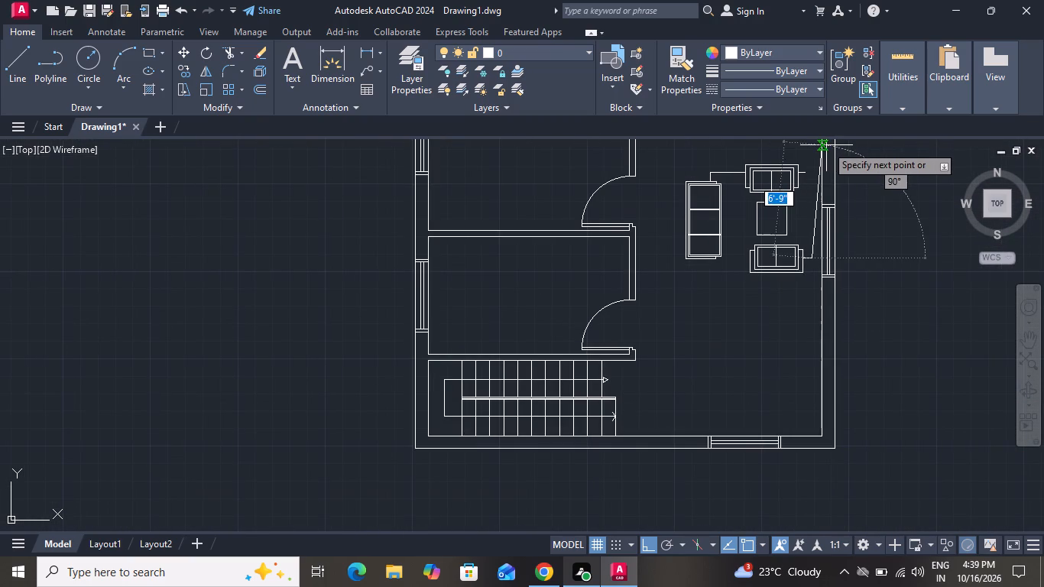
scroll(822, 147, up, 3)
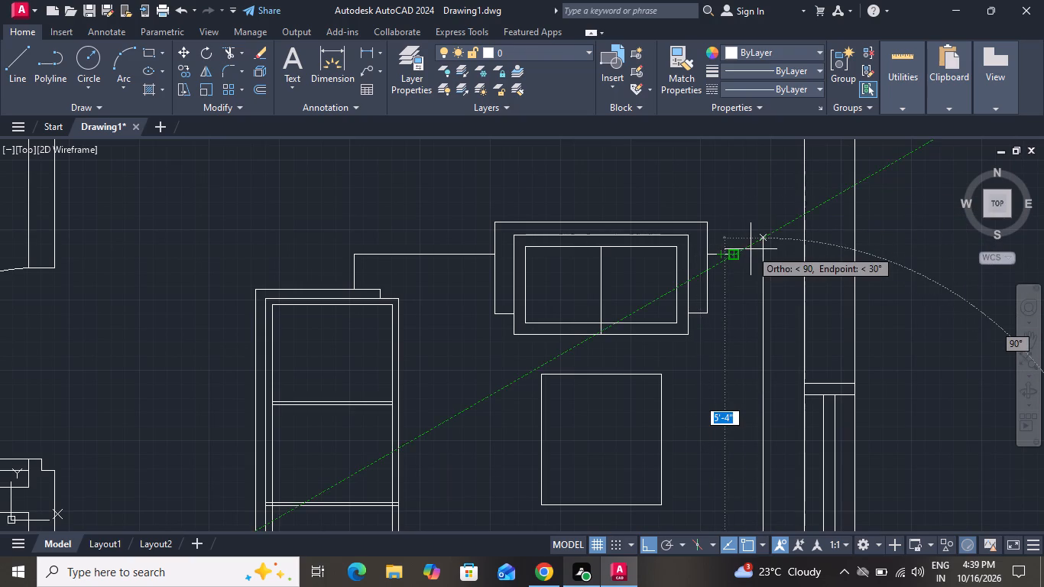
click(767, 254)
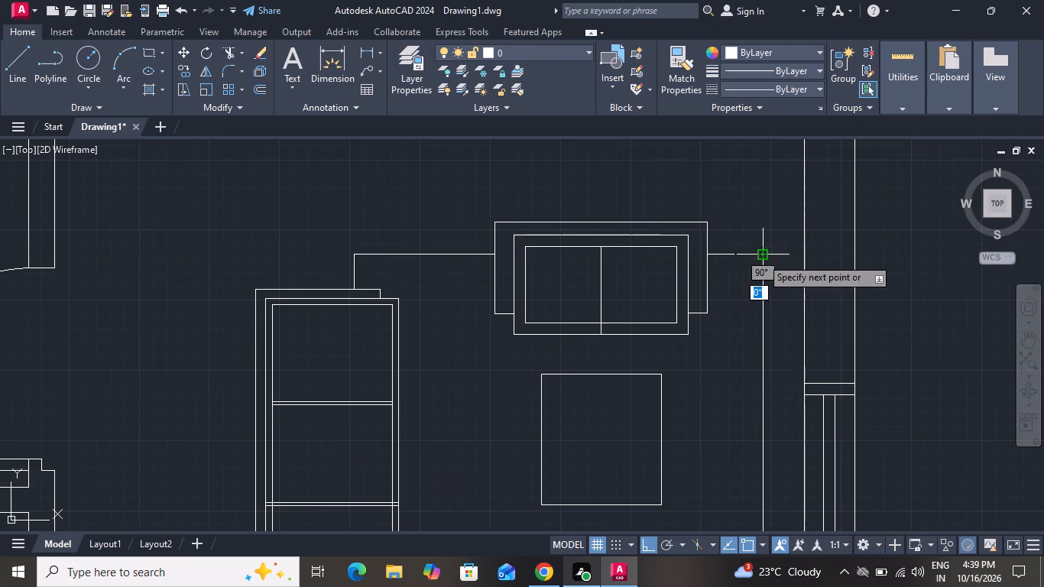
click(732, 255)
right_click(732, 255)
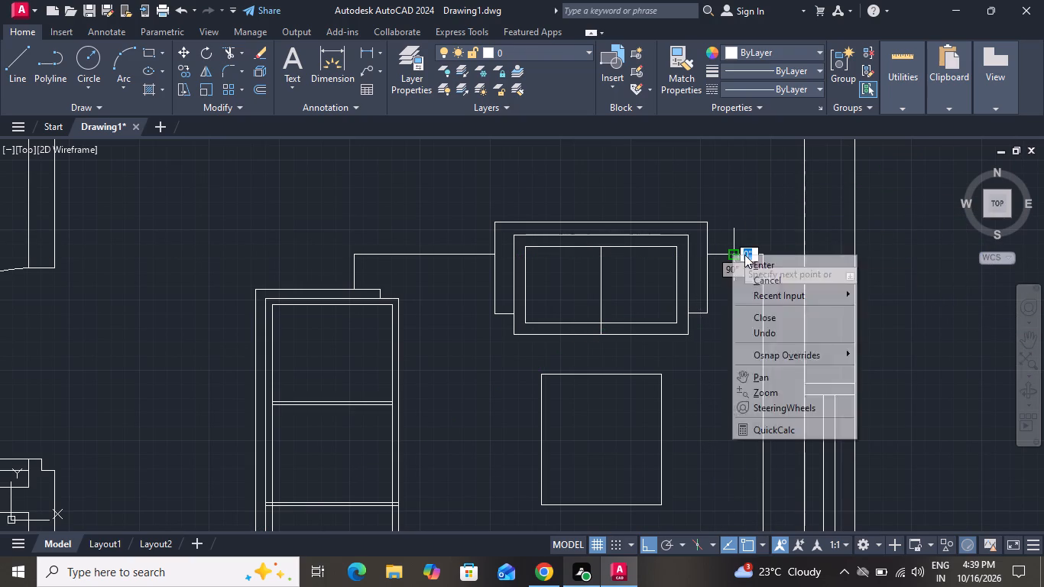
click(751, 269)
Draw a short vertical line down from the lower inner edge of the three-part piece, ending just below its base.
scroll(724, 287, down, 1)
scroll(724, 287, up, 1)
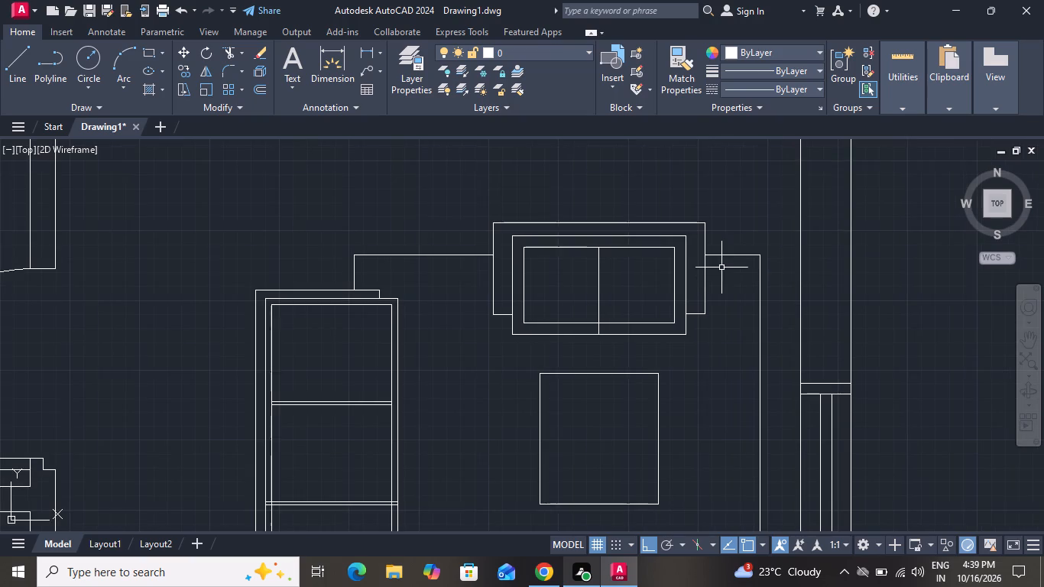
scroll(721, 266, down, 1)
click(12, 83)
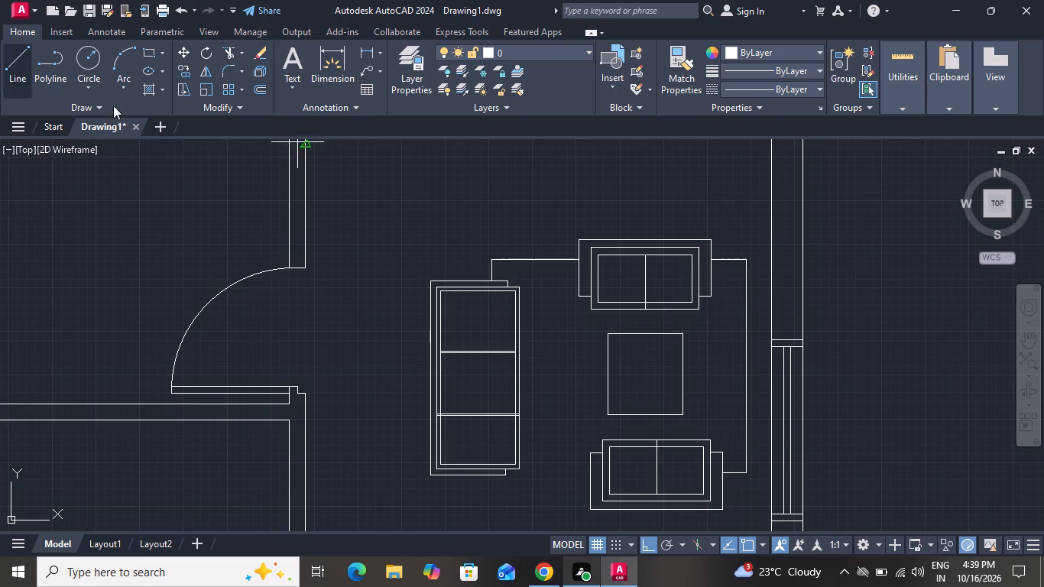
scroll(439, 153, up, 1)
scroll(453, 157, down, 1)
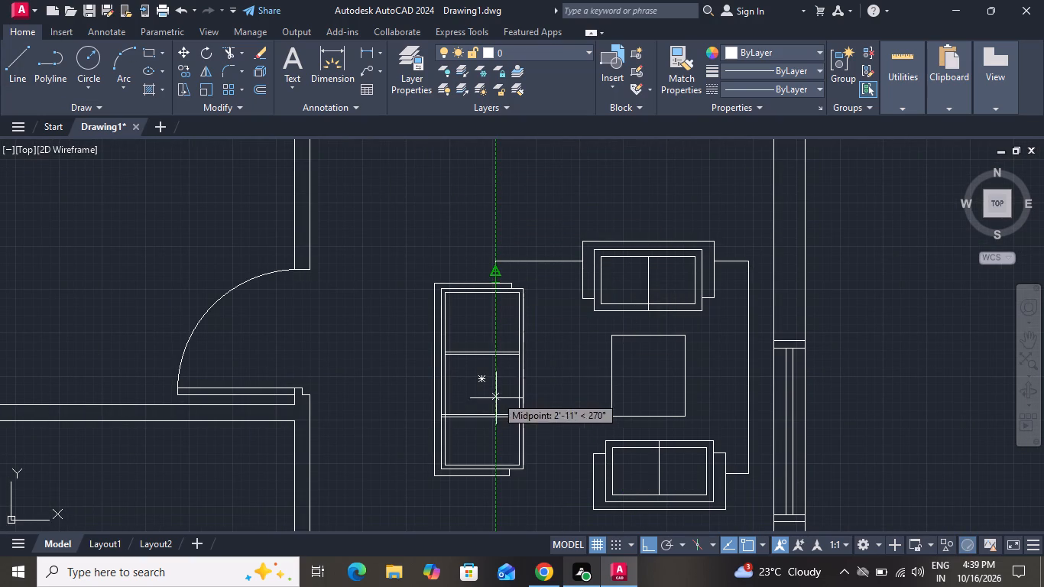
click(497, 470)
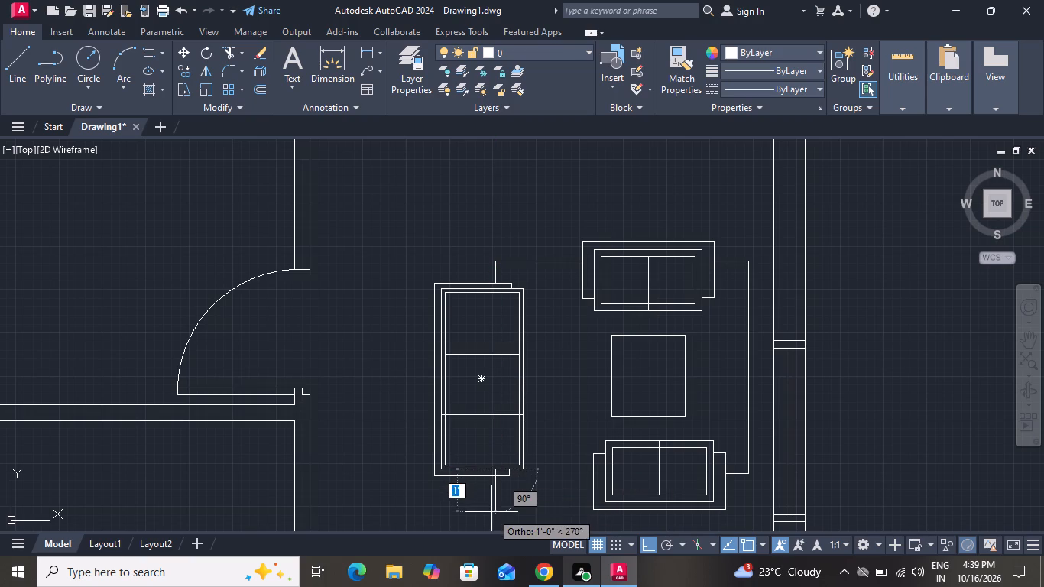
drag(497, 498, 528, 482)
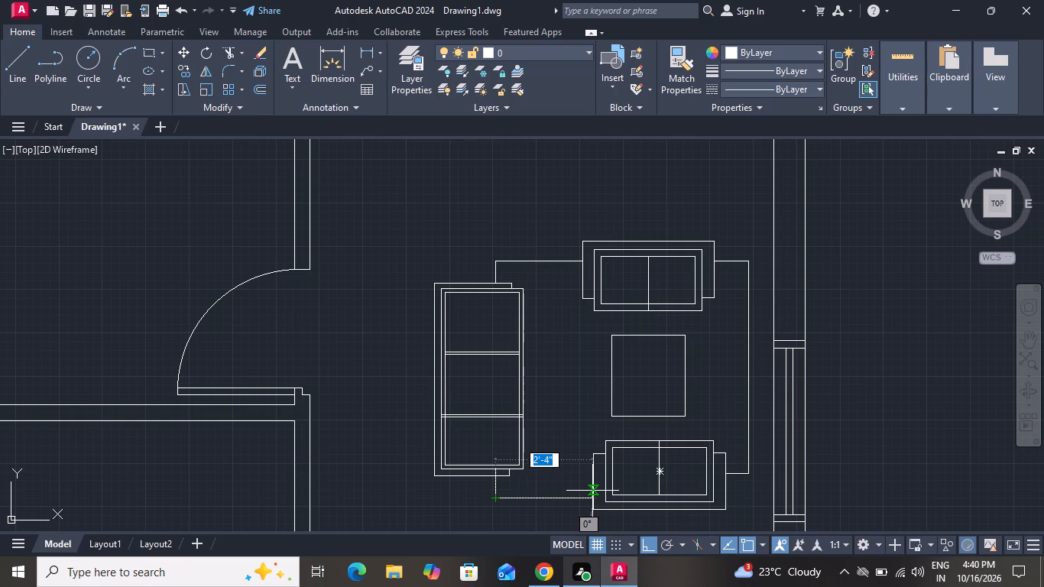
right_click(592, 491)
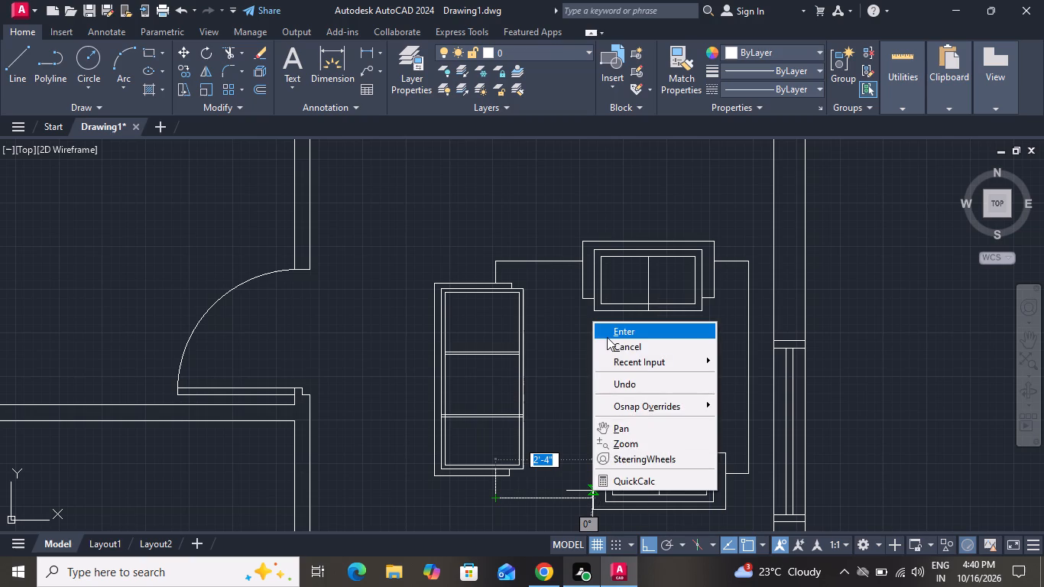
click(607, 337)
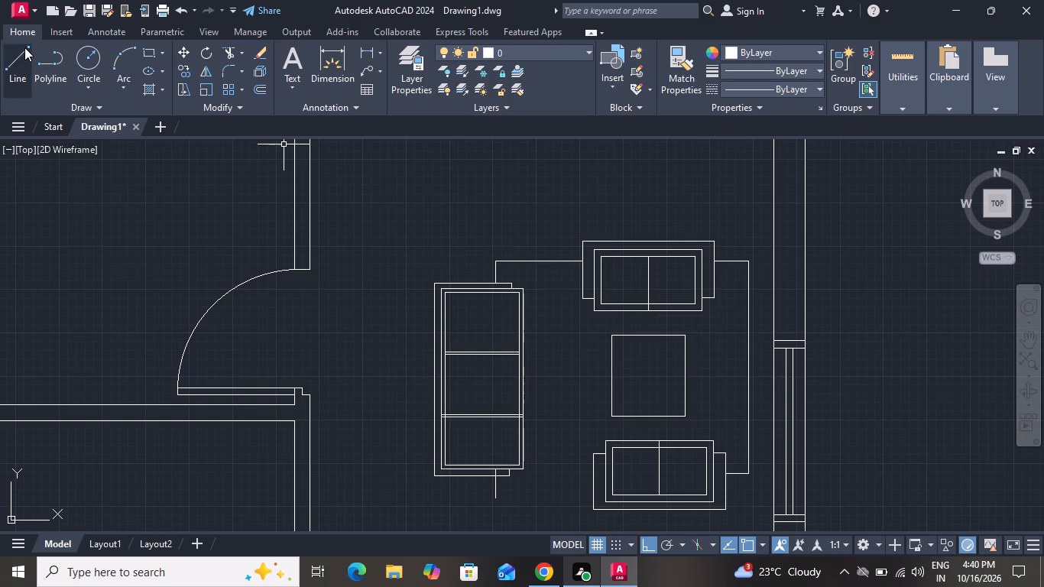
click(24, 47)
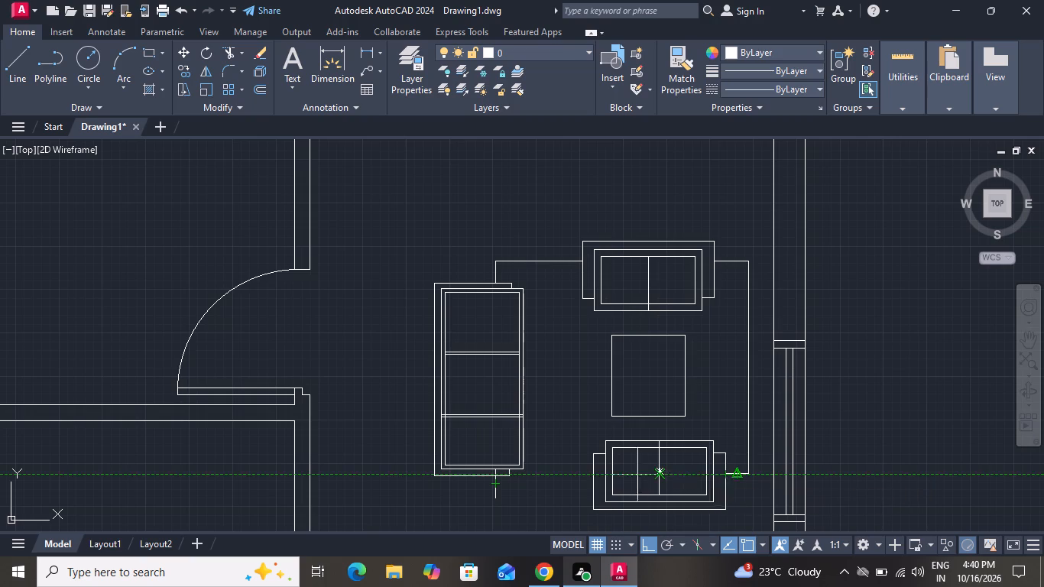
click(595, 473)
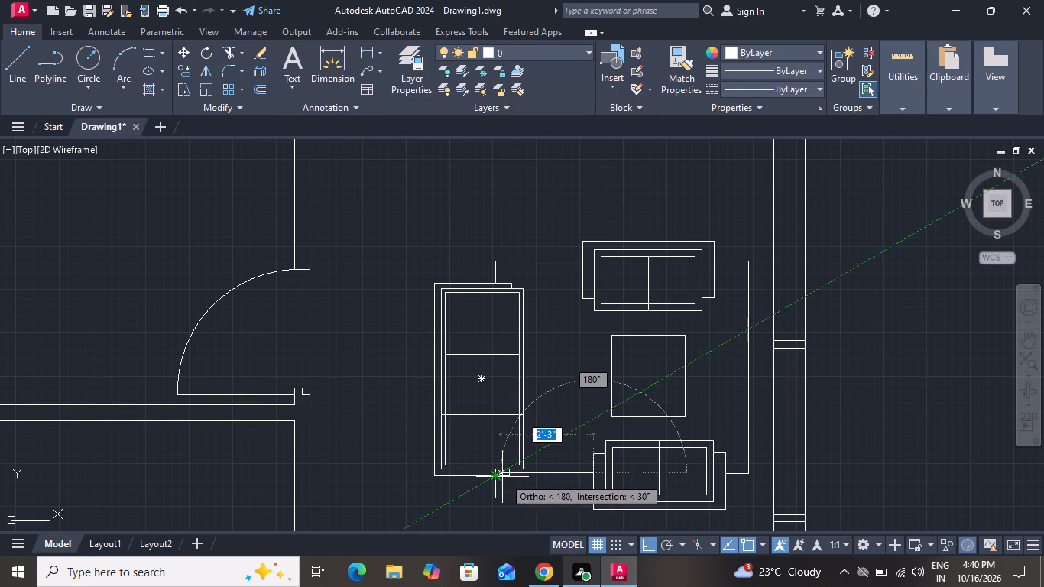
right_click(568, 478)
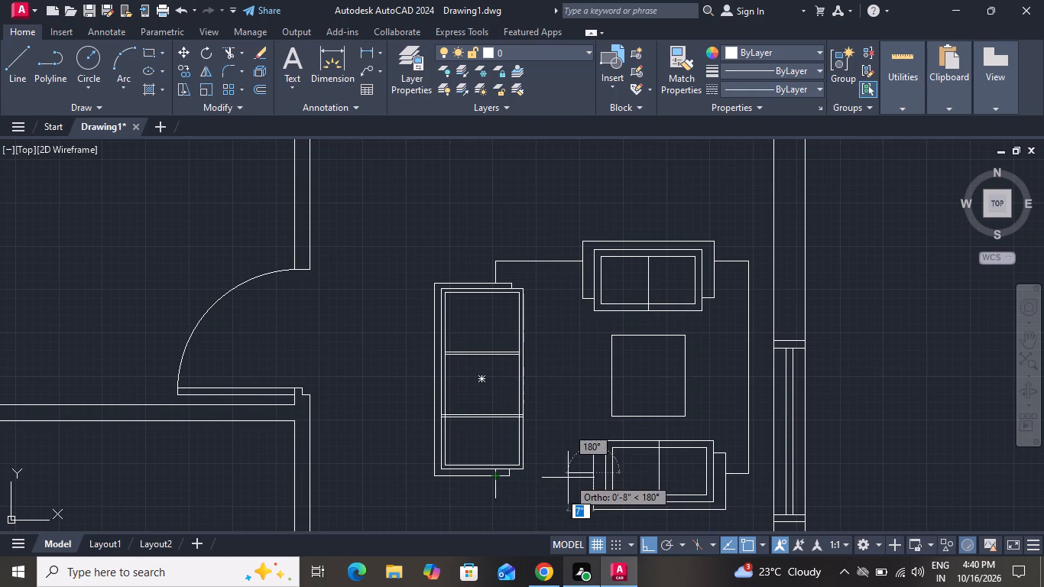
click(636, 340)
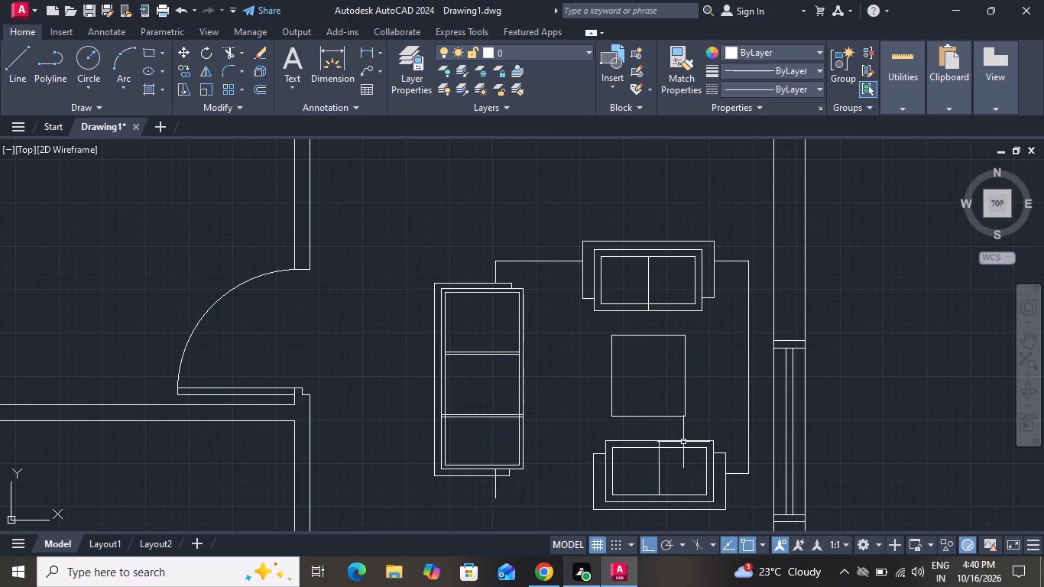
Move the lower two-part piece together with its short connecting line straight down about 7".
scroll(703, 368, down, 2)
scroll(702, 475, up, 2)
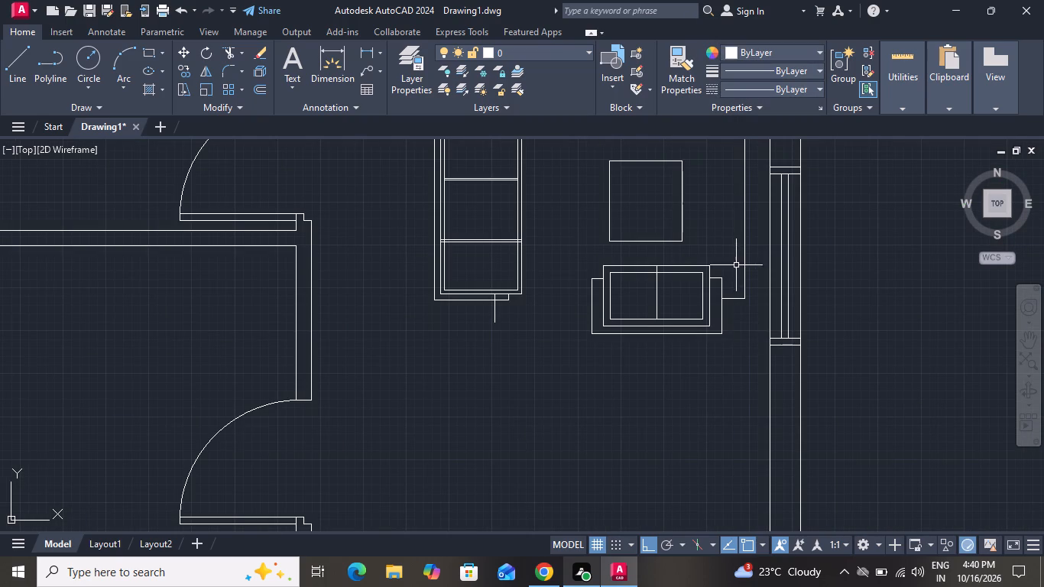
drag(739, 257, 728, 261)
click(585, 347)
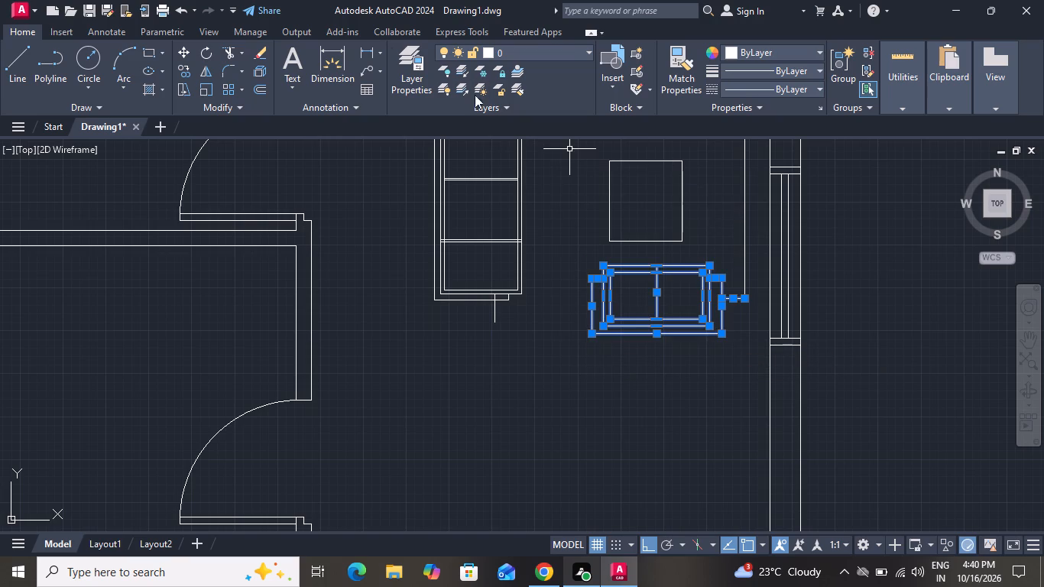
click(193, 56)
click(178, 57)
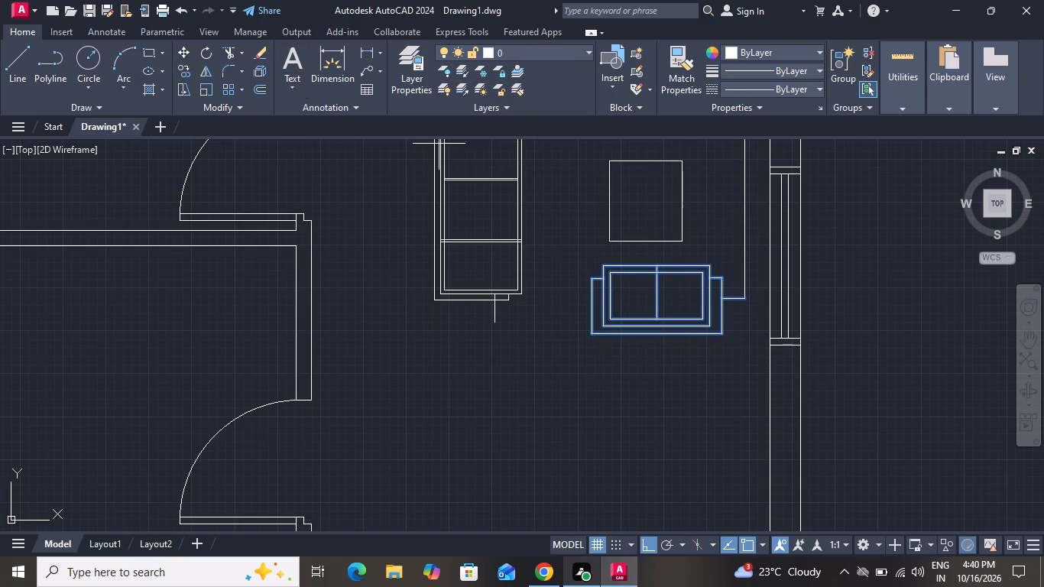
click(660, 301)
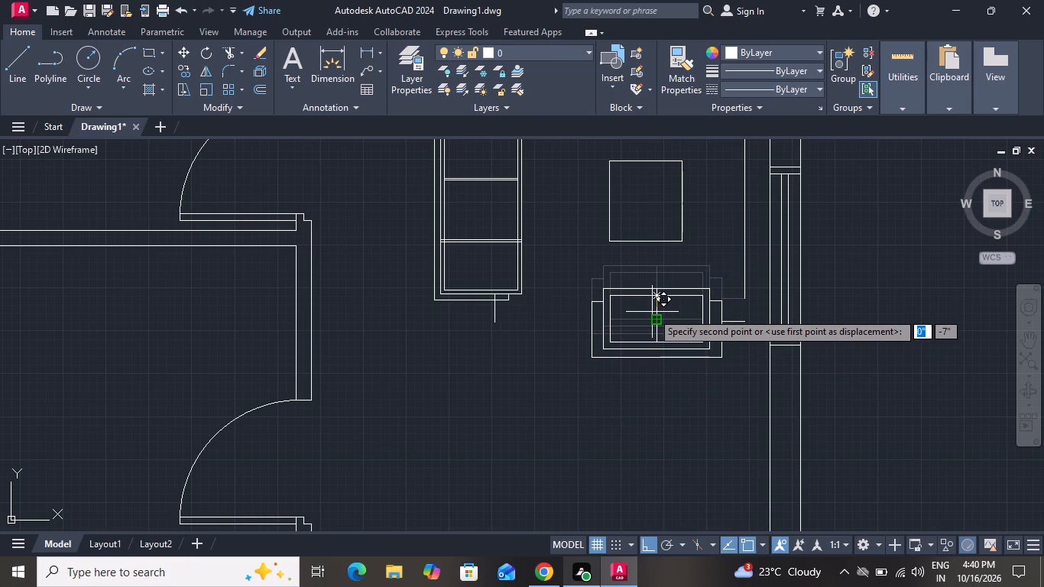
click(652, 312)
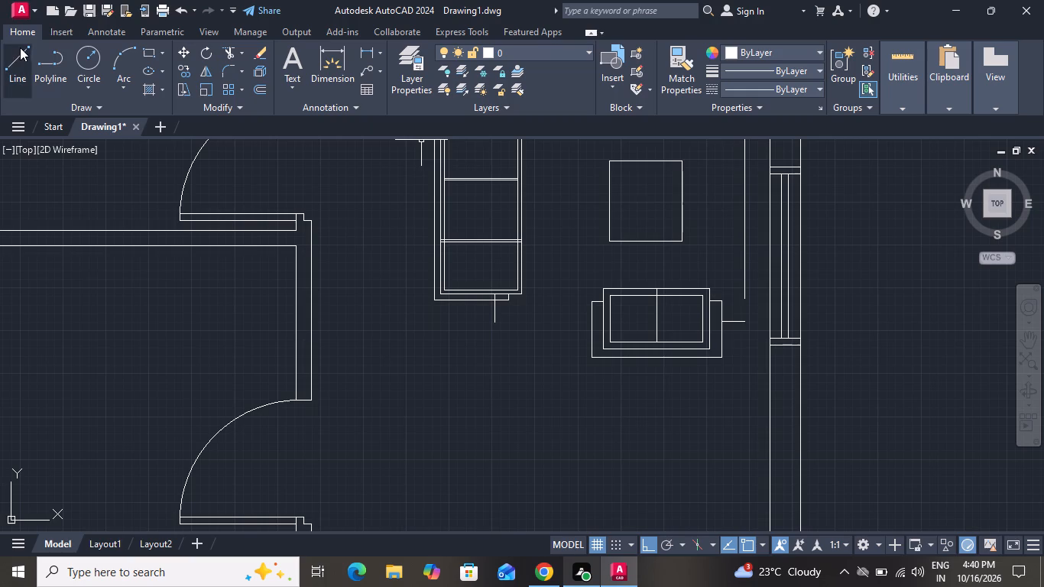
Draw a horizontal line from the lower end of the three-part piece's short line to the lower two-part piece's near edge.
click(21, 47)
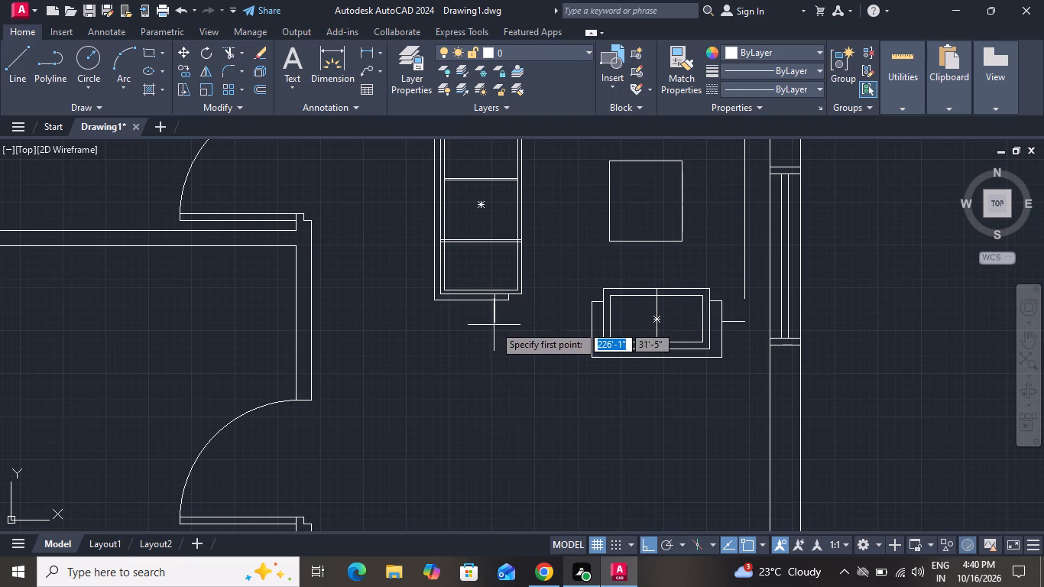
click(495, 325)
click(591, 323)
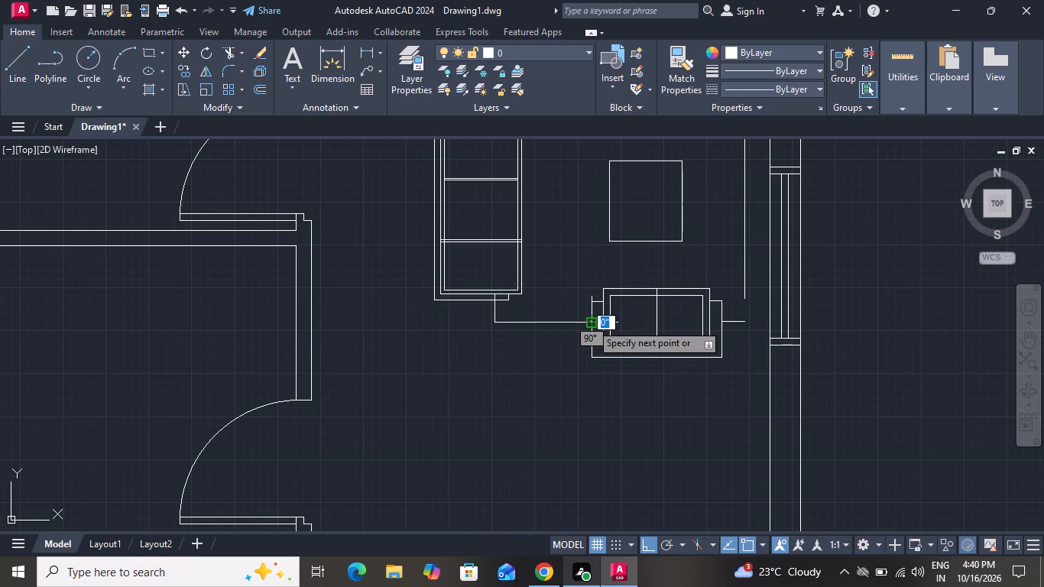
right_click(591, 323)
click(638, 350)
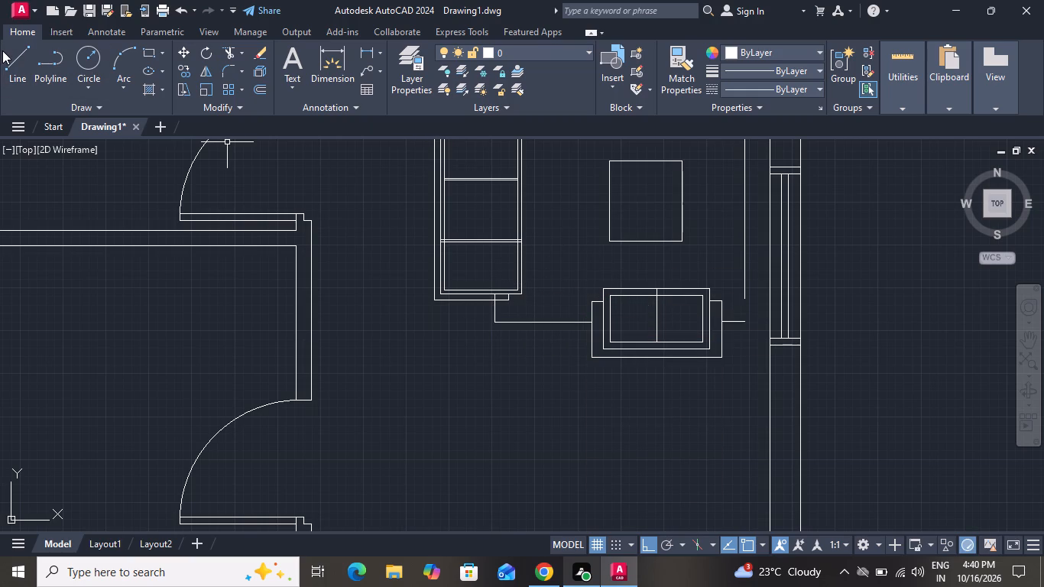
Draw a short vertical line from the end of the lower piece's connecting line up to the long vertical outline.
click(2, 50)
click(18, 49)
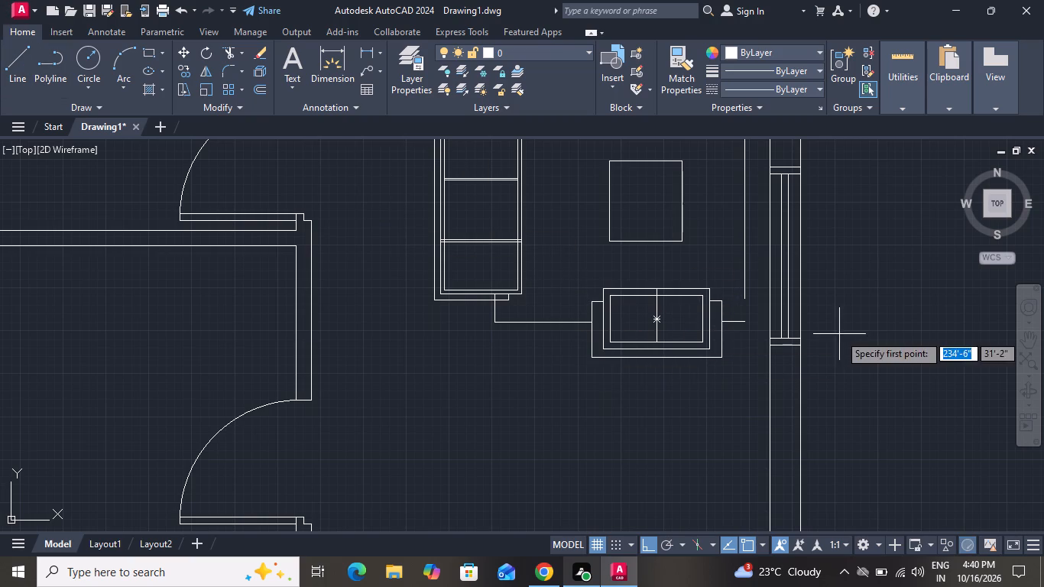
click(743, 325)
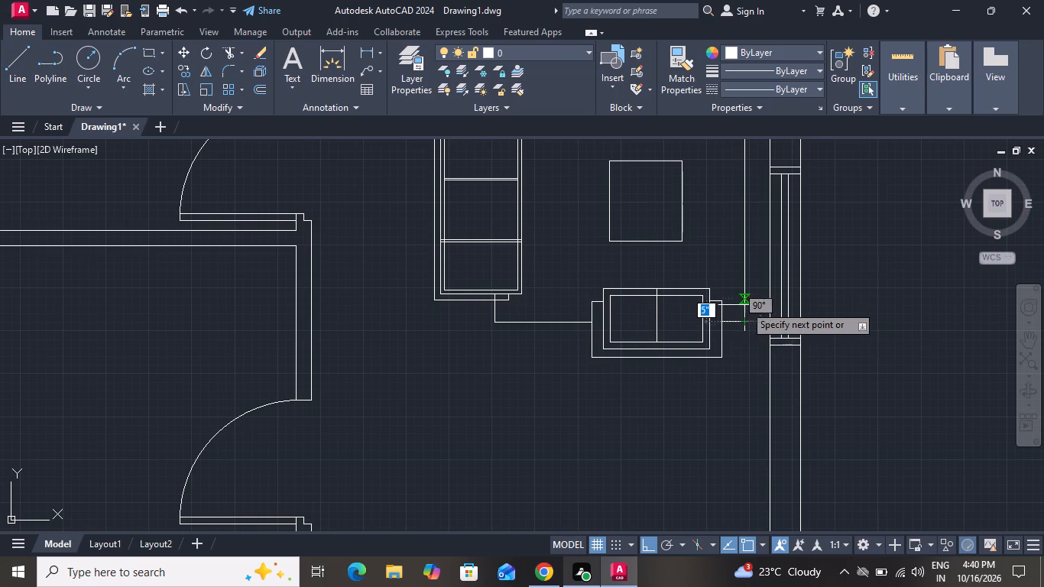
click(744, 305)
right_click(747, 300)
click(768, 326)
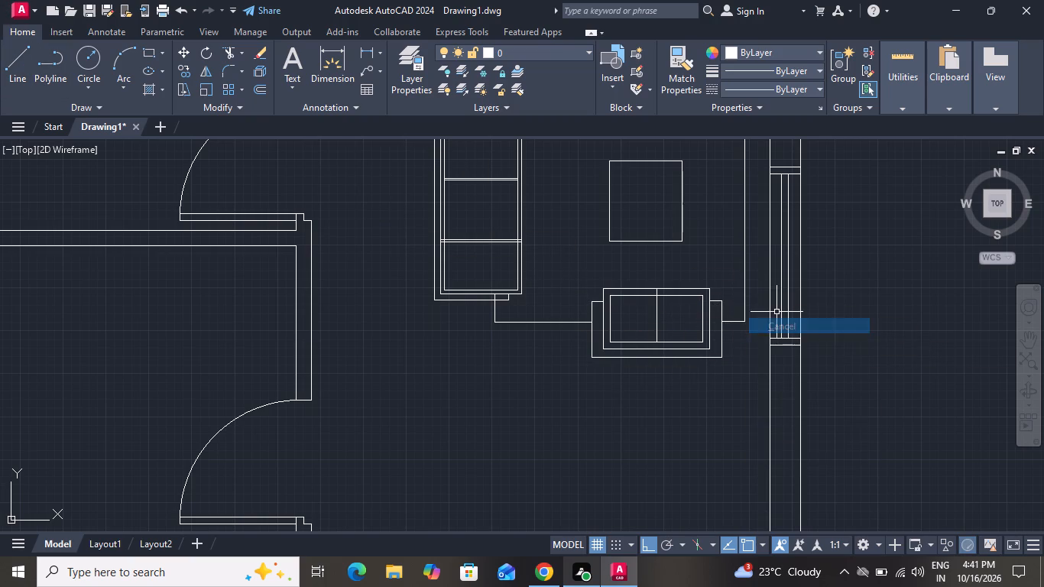
With Ortho off, move the sofas, table and connecting outline diagonally down and left, closer to the wall between the two room doors.
scroll(734, 330, down, 1)
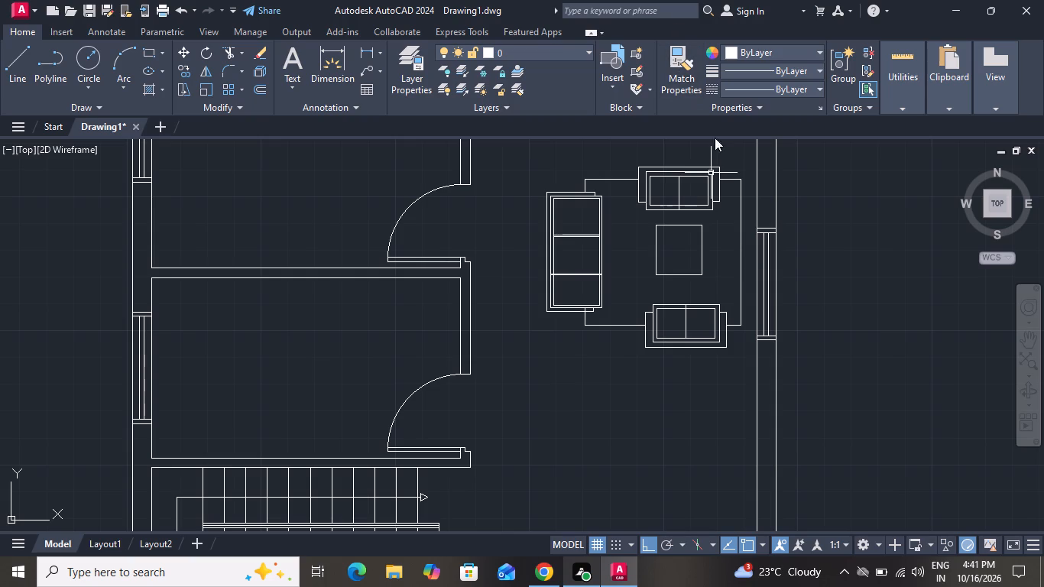
scroll(781, 271, down, 3)
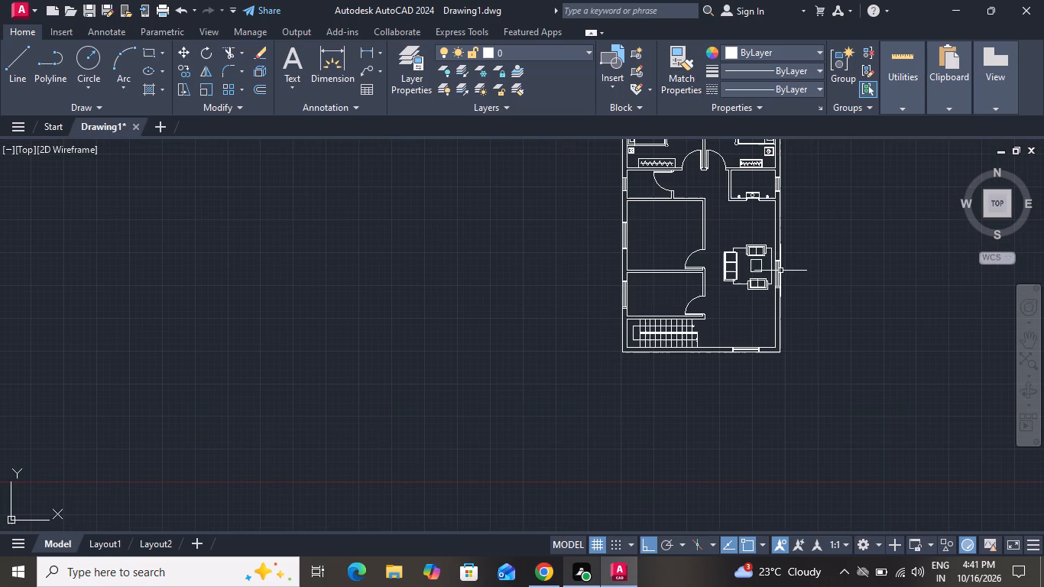
scroll(753, 240, up, 2)
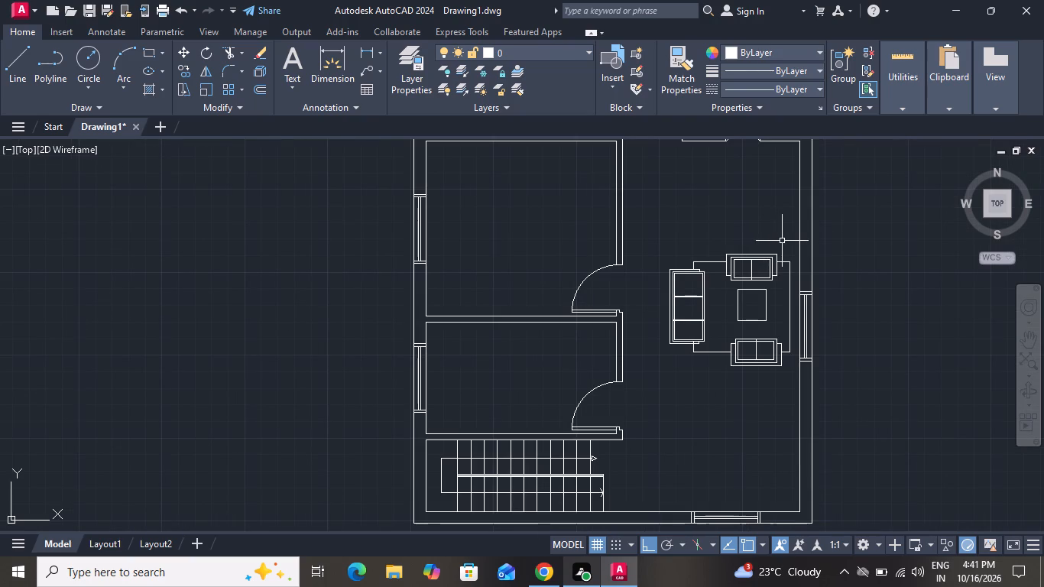
click(785, 243)
click(660, 396)
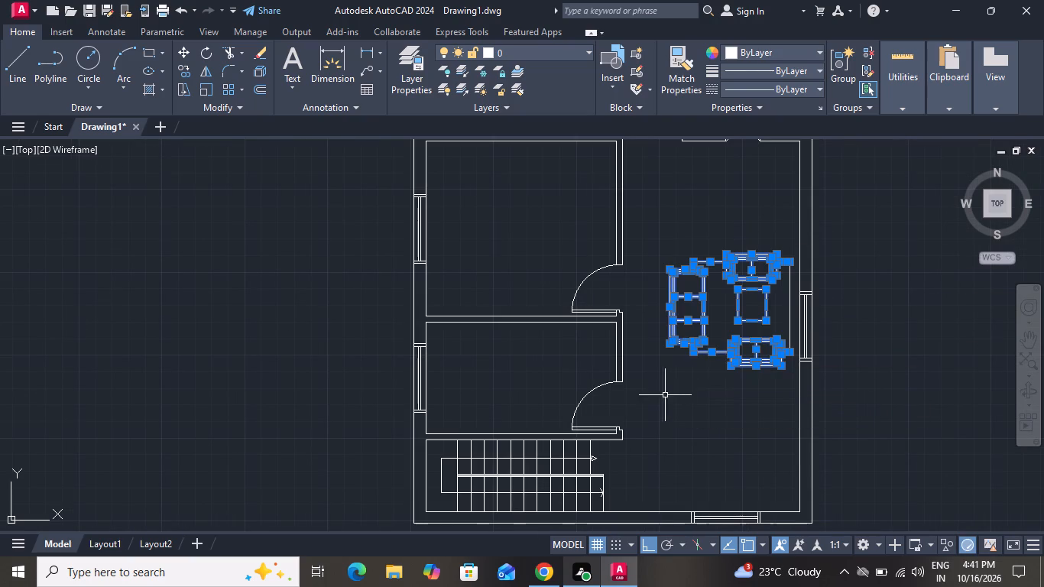
scroll(772, 301, up, 3)
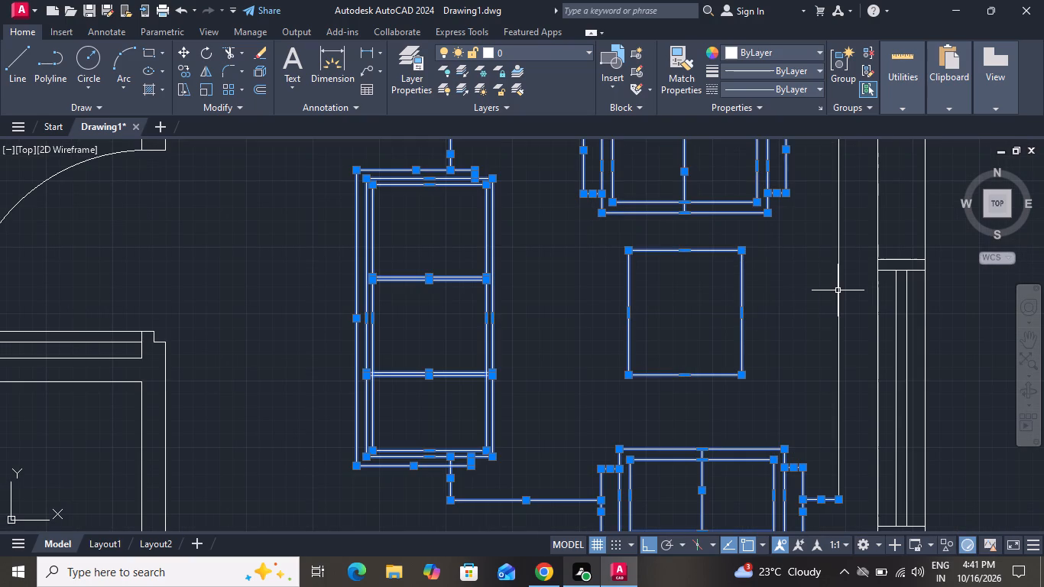
click(838, 290)
click(189, 48)
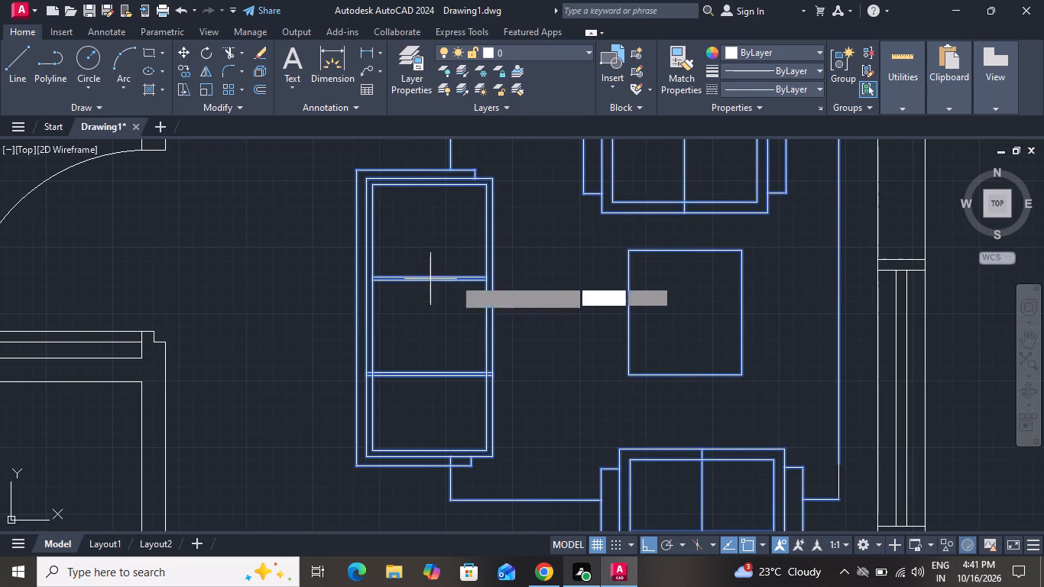
scroll(474, 274, down, 2)
click(422, 297)
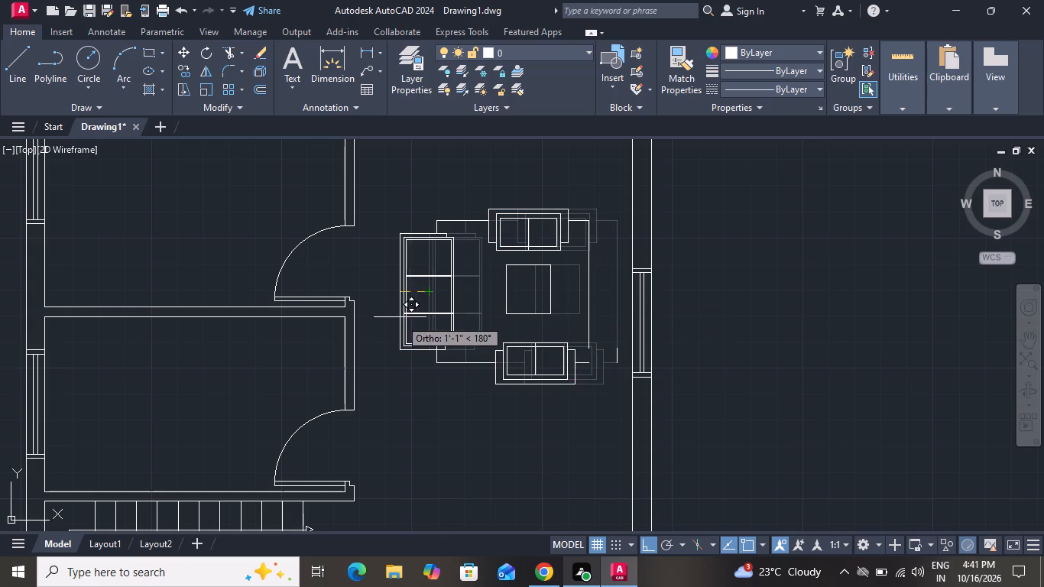
click(647, 545)
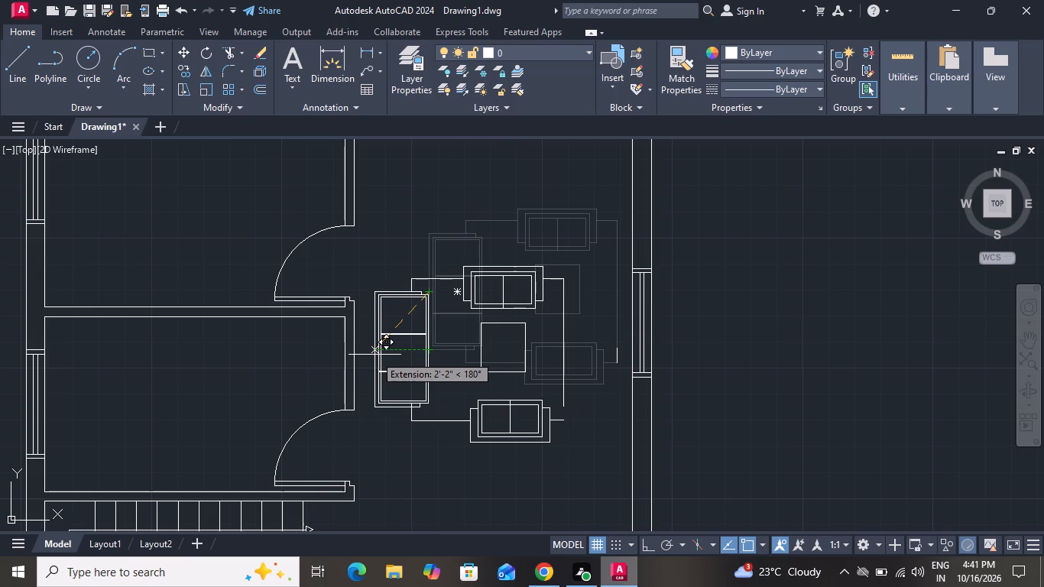
click(375, 355)
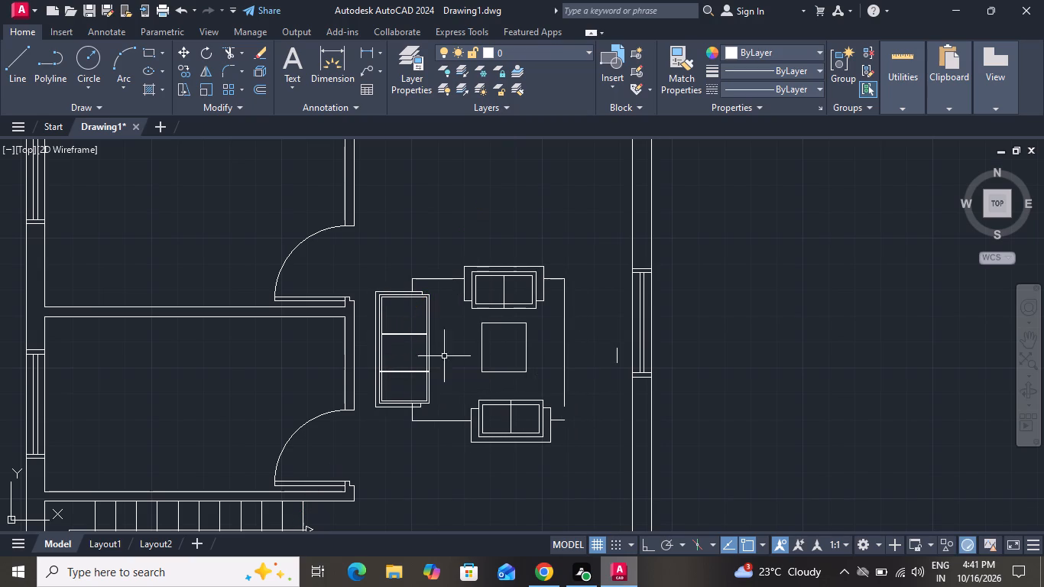
Move the stray short vertical line to the lower end of the long vertical outline, closing the seating group's connecting outline.
scroll(603, 361, up, 2)
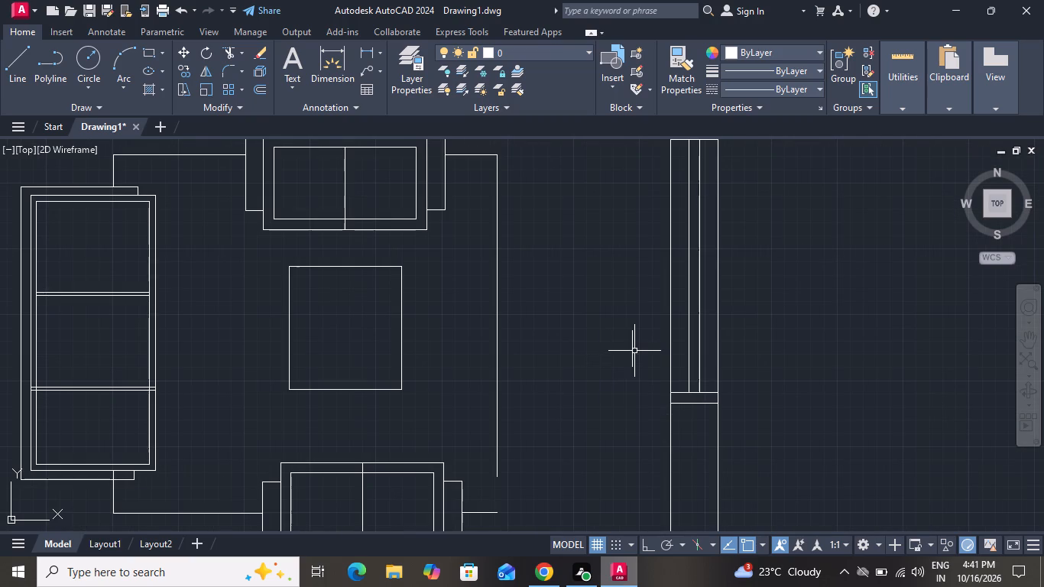
click(635, 351)
click(612, 355)
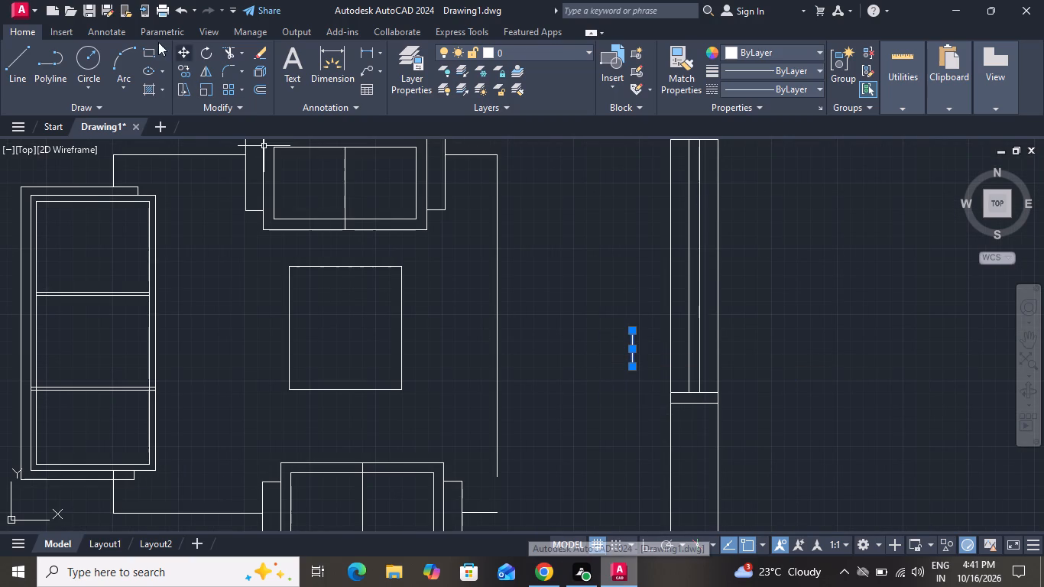
click(179, 56)
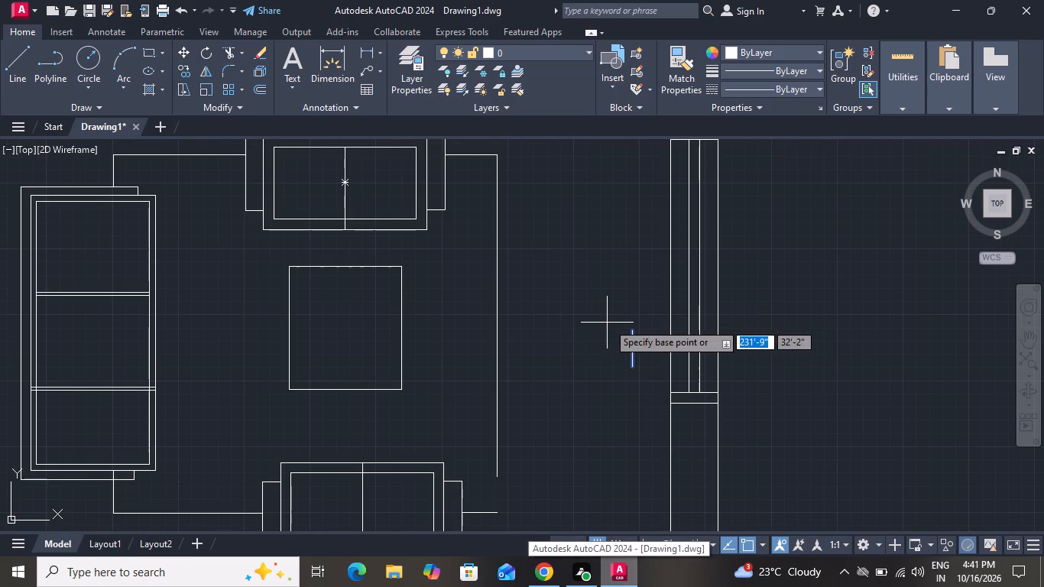
click(628, 326)
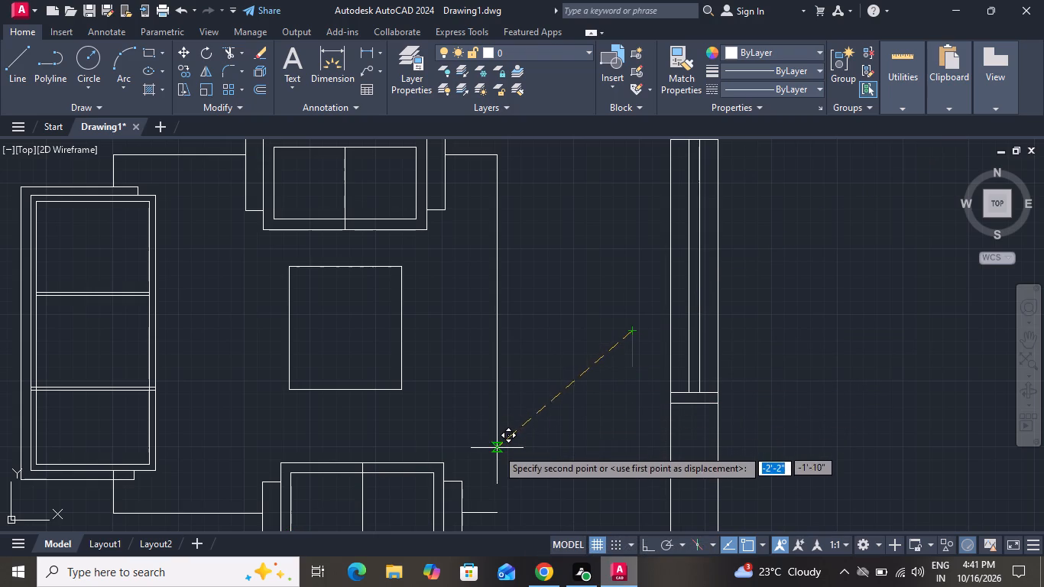
click(500, 479)
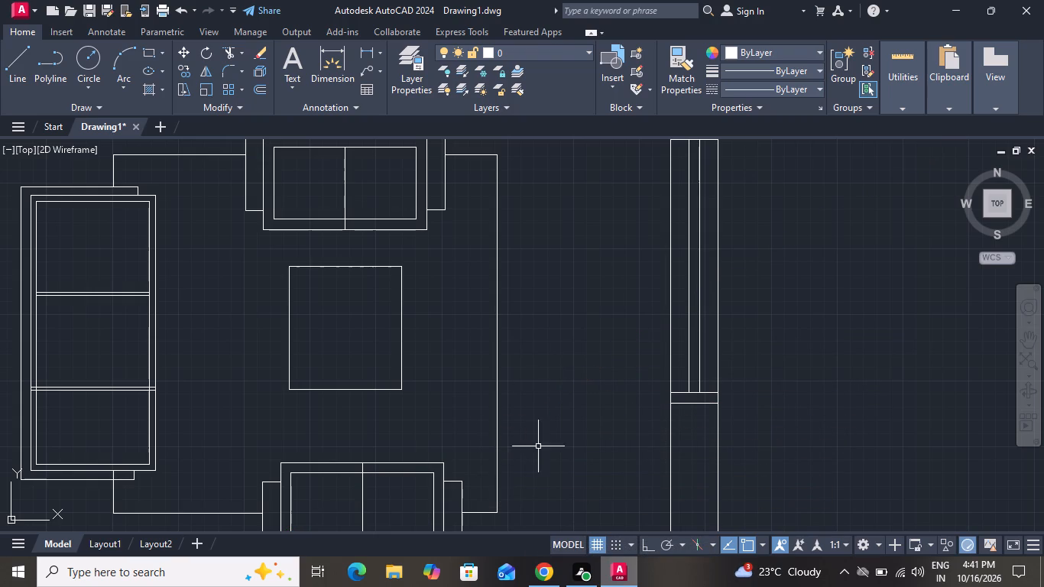
Draw an upright rectangle about 1' by 5'-1" between the seating group and the window in the side wall.
scroll(543, 442, down, 1)
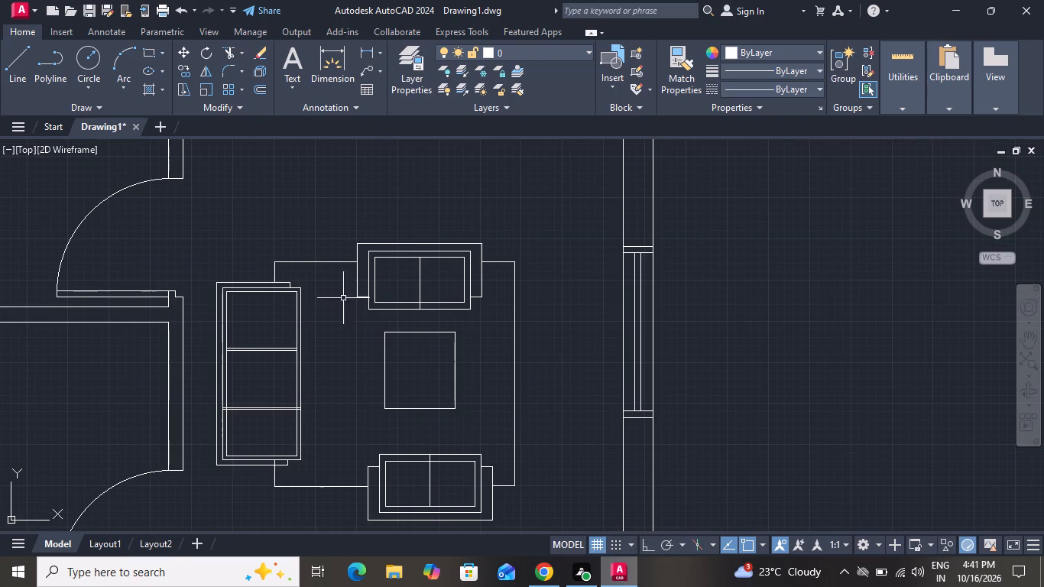
click(148, 57)
click(605, 235)
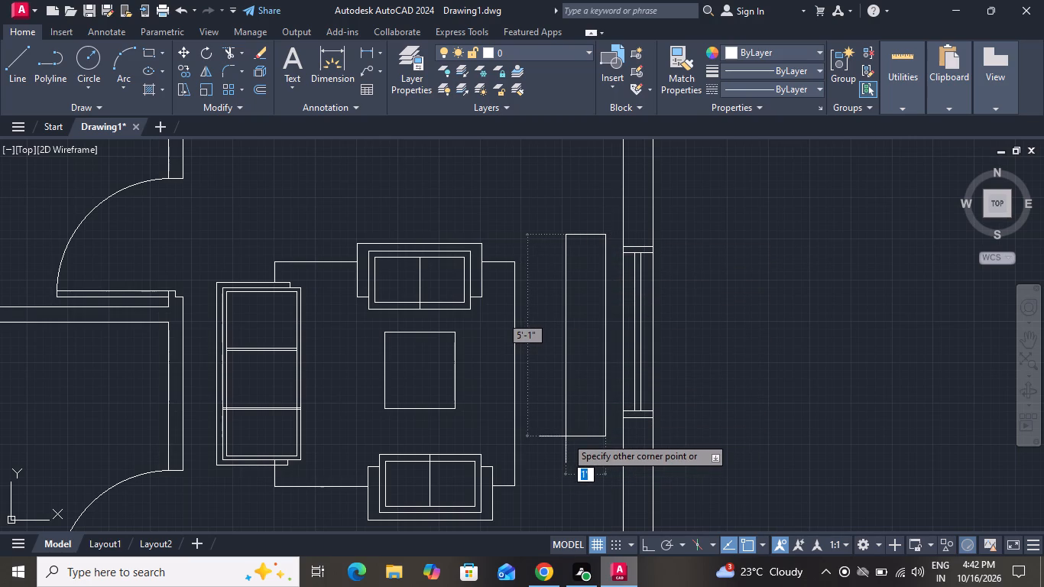
click(570, 436)
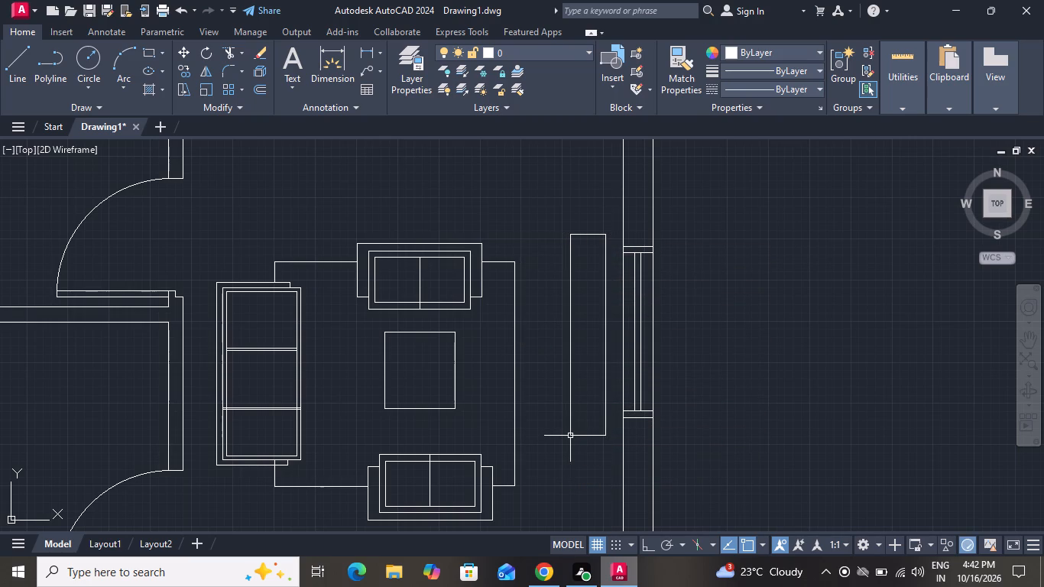
Draw a narrow upright rectangle about 3'-3" tall inside the new rectangle beside the window.
click(150, 57)
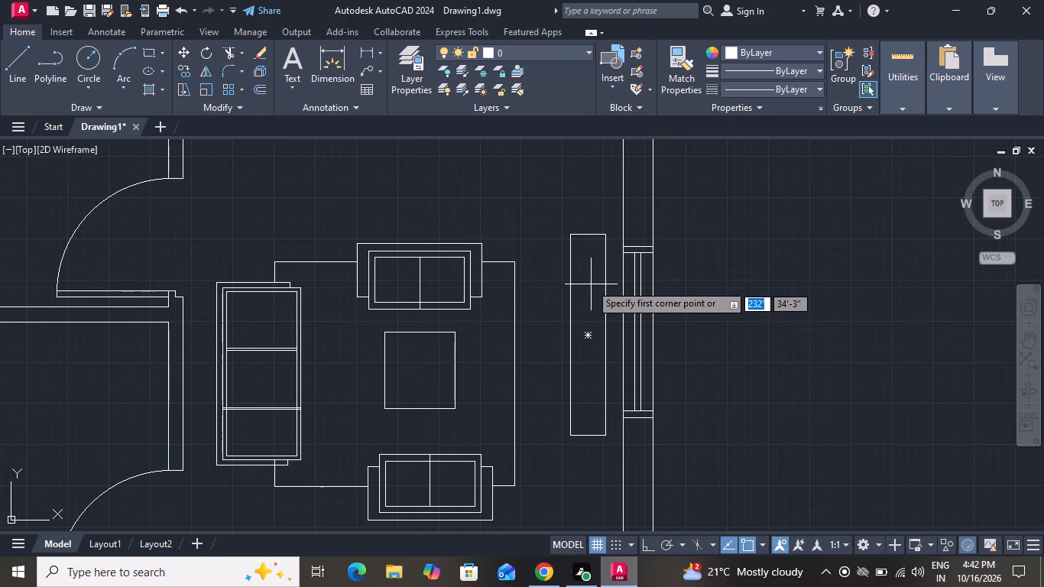
click(581, 274)
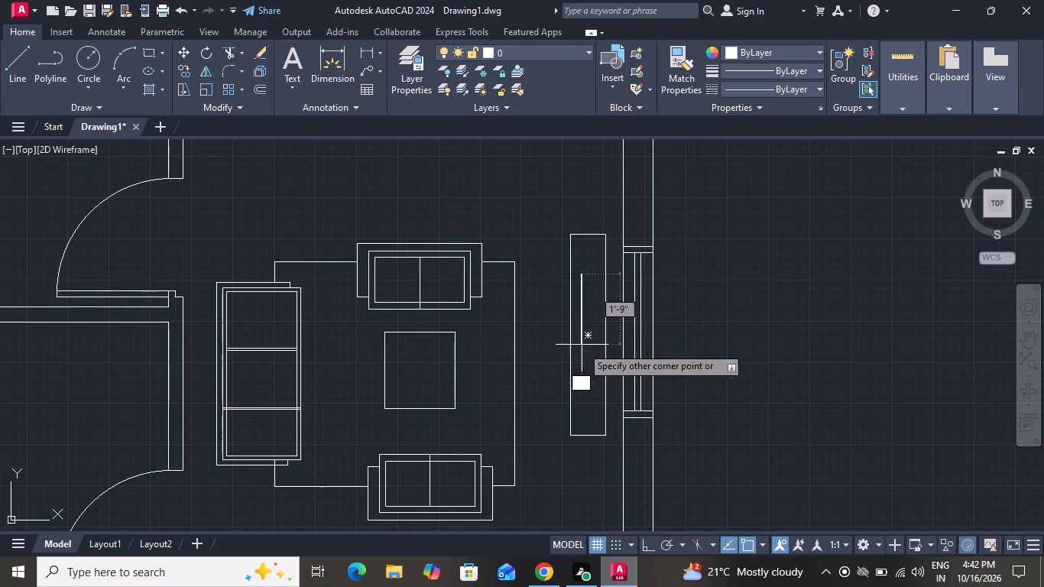
click(590, 407)
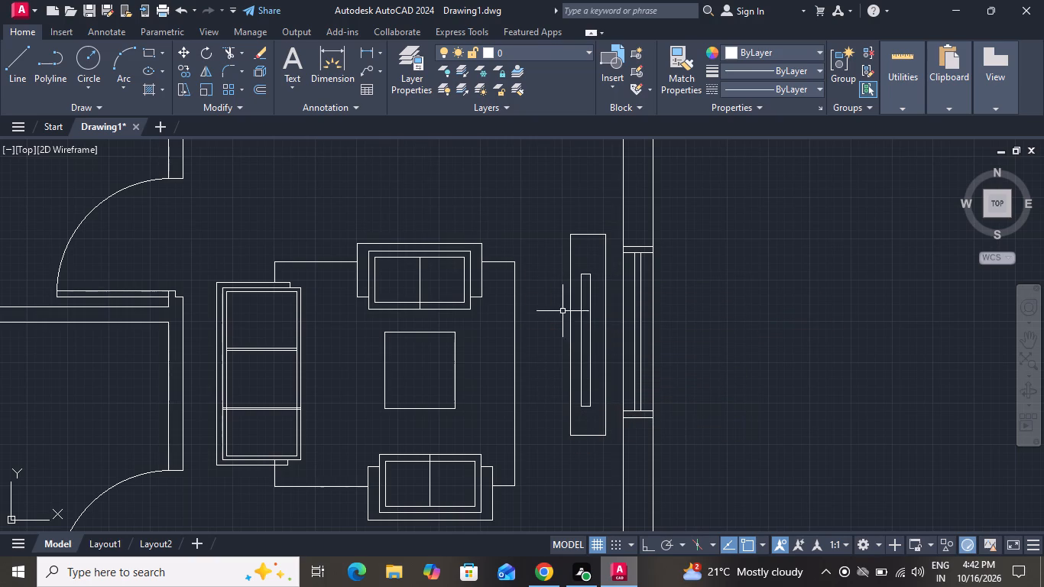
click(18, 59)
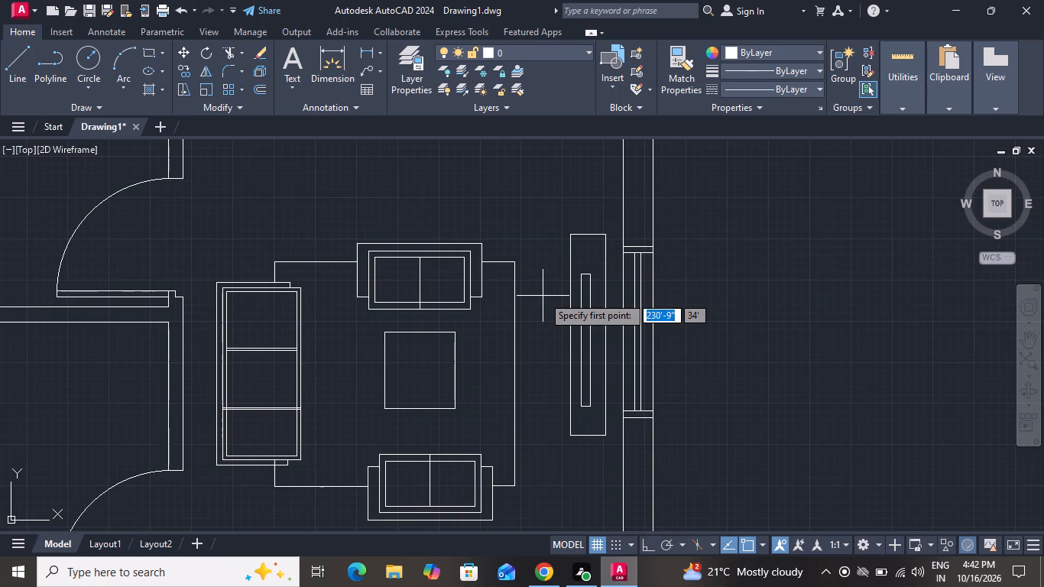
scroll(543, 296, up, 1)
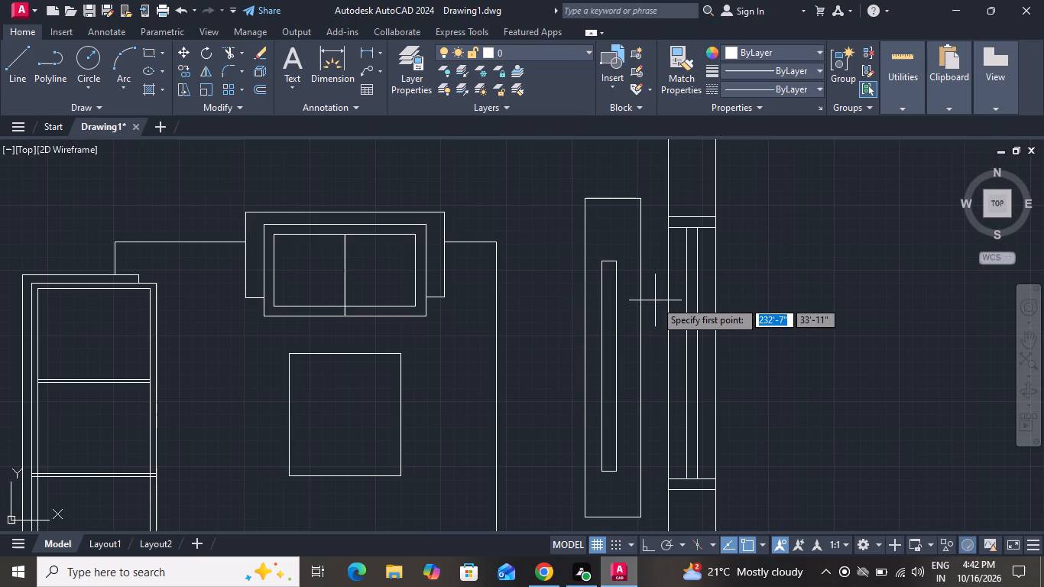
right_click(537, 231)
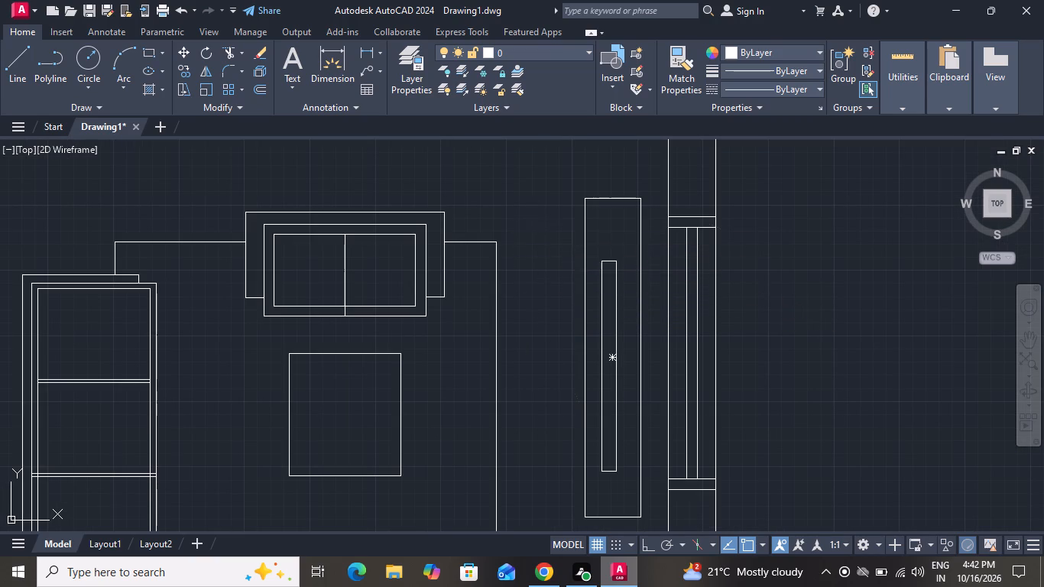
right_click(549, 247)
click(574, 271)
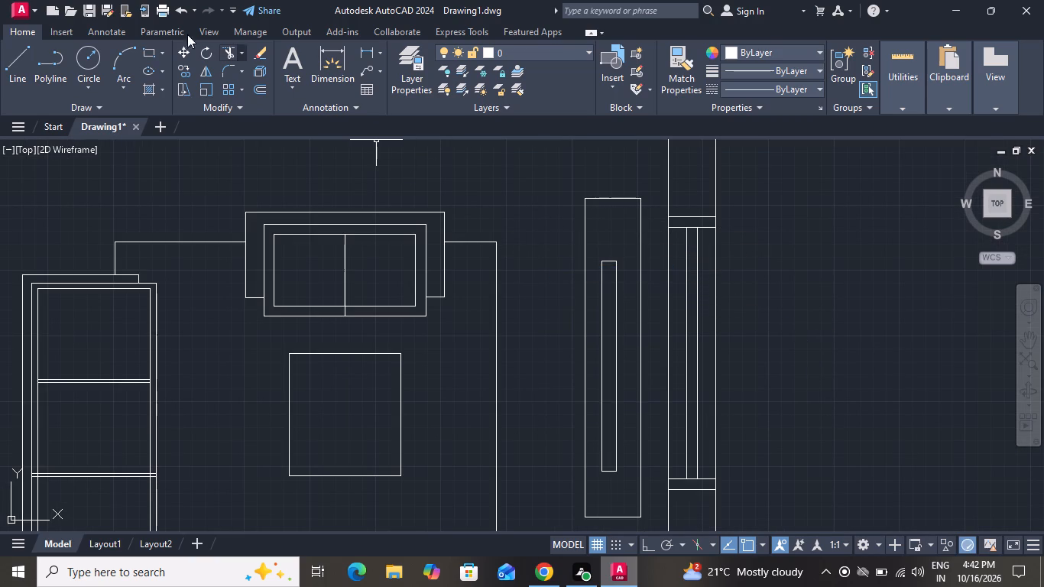
Draw a small rectangle about 5" by 3" across the narrow inner rectangle near its upper end.
click(141, 54)
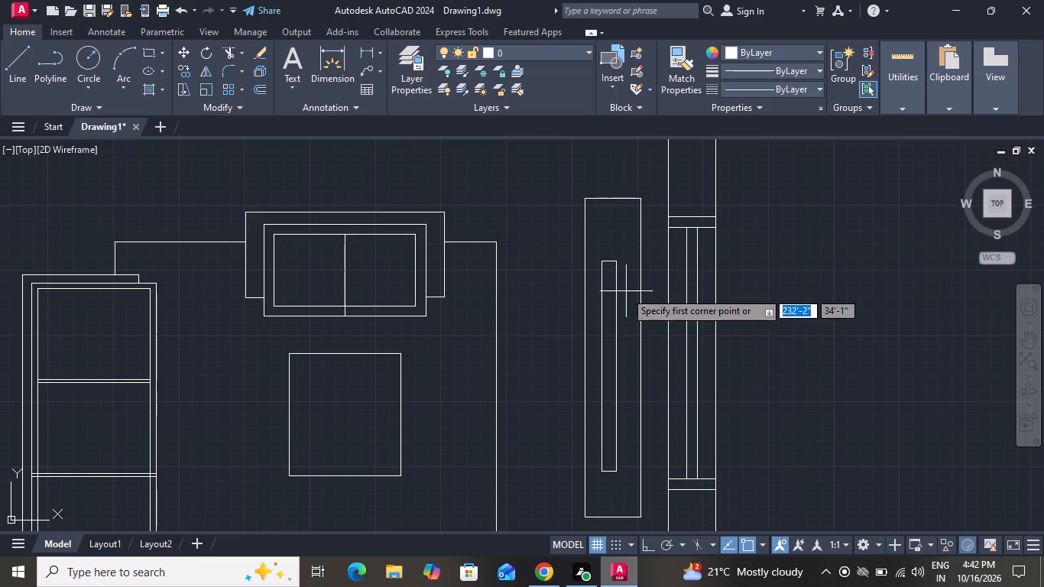
scroll(623, 292, up, 1)
scroll(610, 292, down, 1)
scroll(608, 292, up, 1)
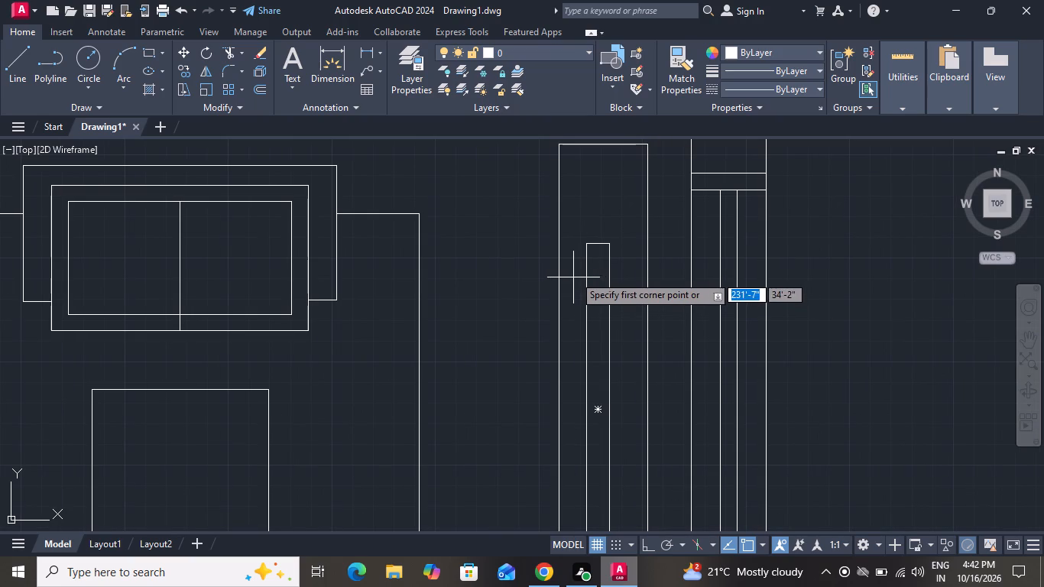
click(574, 275)
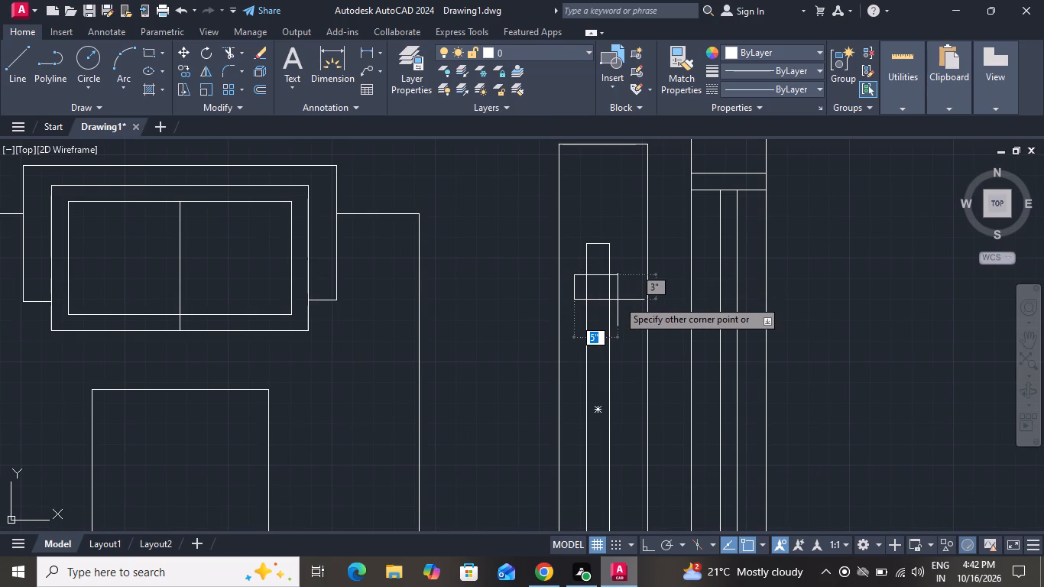
click(621, 301)
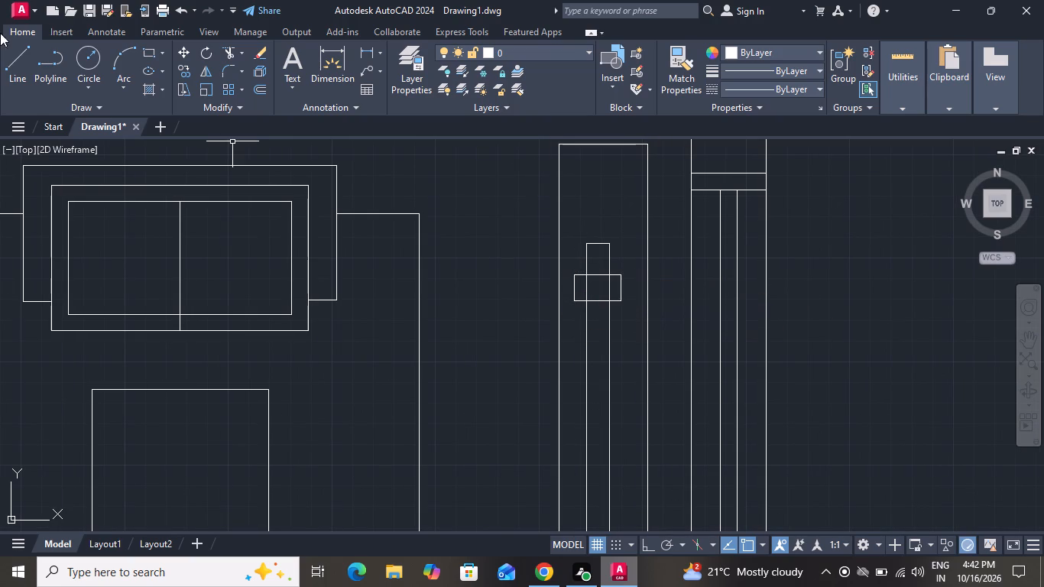
Draw a small rectangle about 7" by 3" across the narrow inner rectangle near its lower end.
click(142, 54)
scroll(458, 176, down, 1)
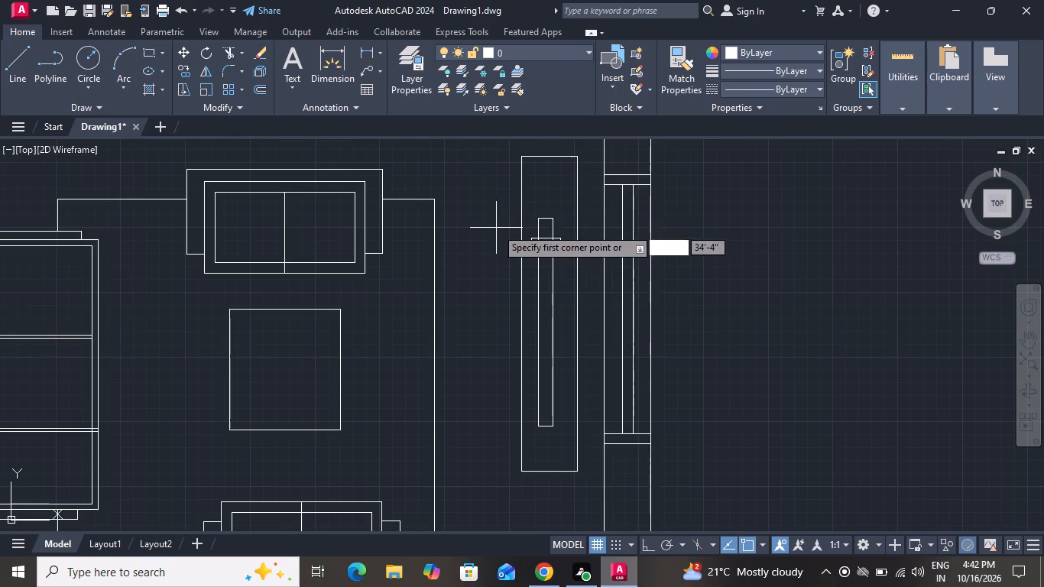
scroll(530, 407, up, 1)
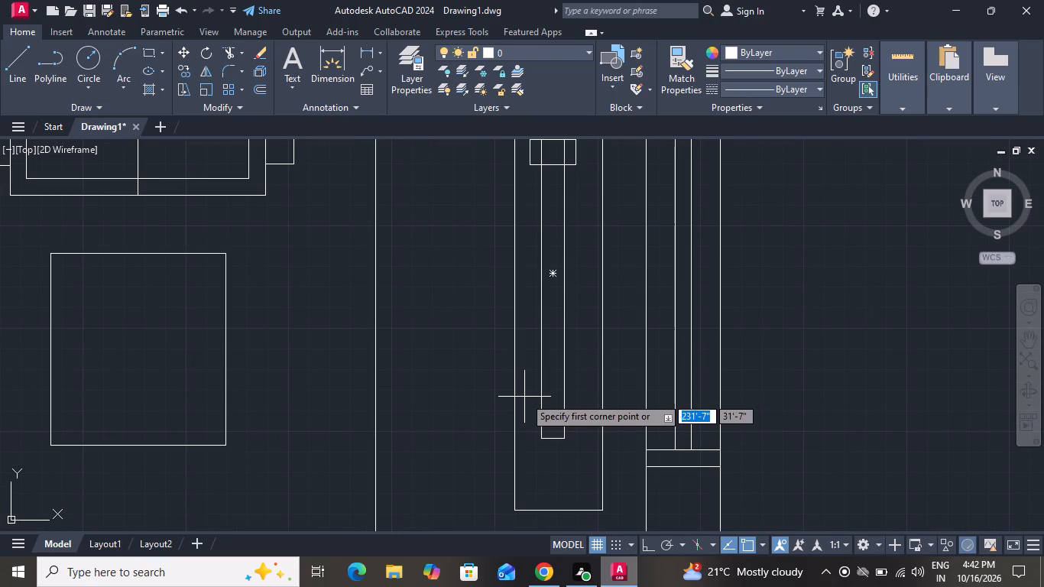
drag(527, 397, 536, 410)
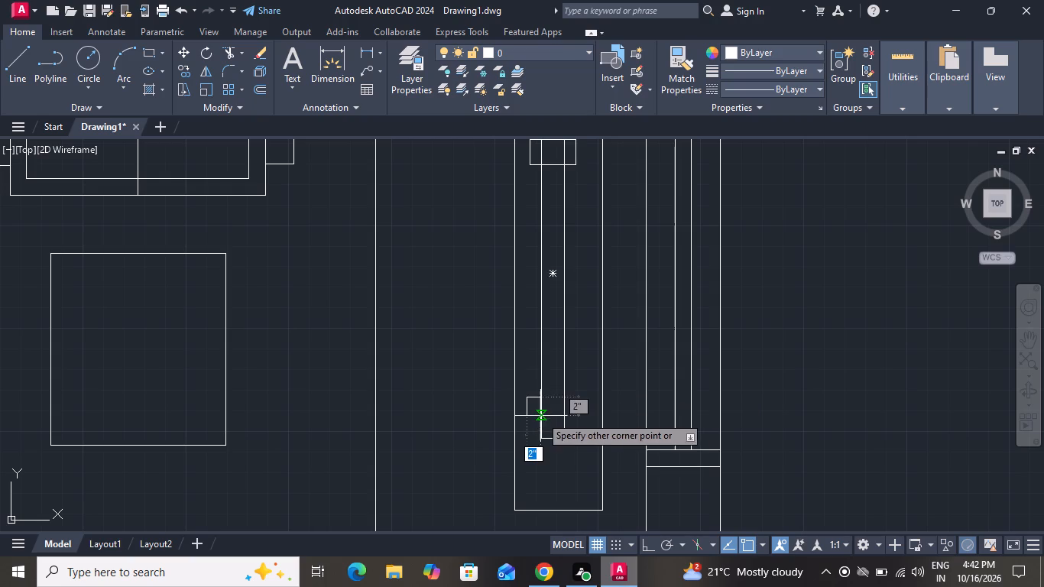
click(584, 421)
Move the window in the building's bottom wall horizontally along the wall, away from the stairs and closer to the outer corner.
scroll(685, 491, down, 2)
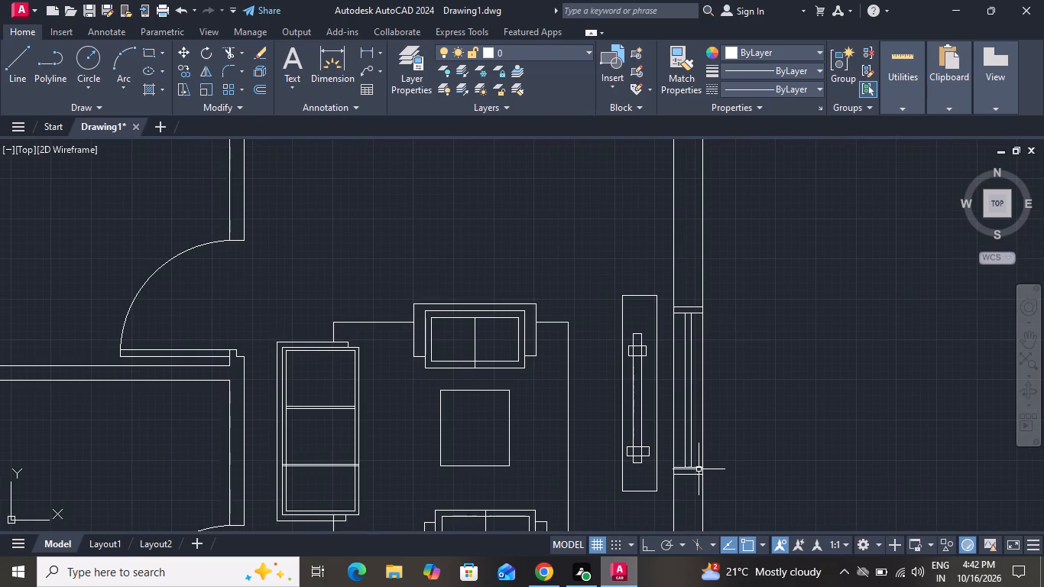
scroll(705, 466, up, 1)
scroll(705, 465, down, 1)
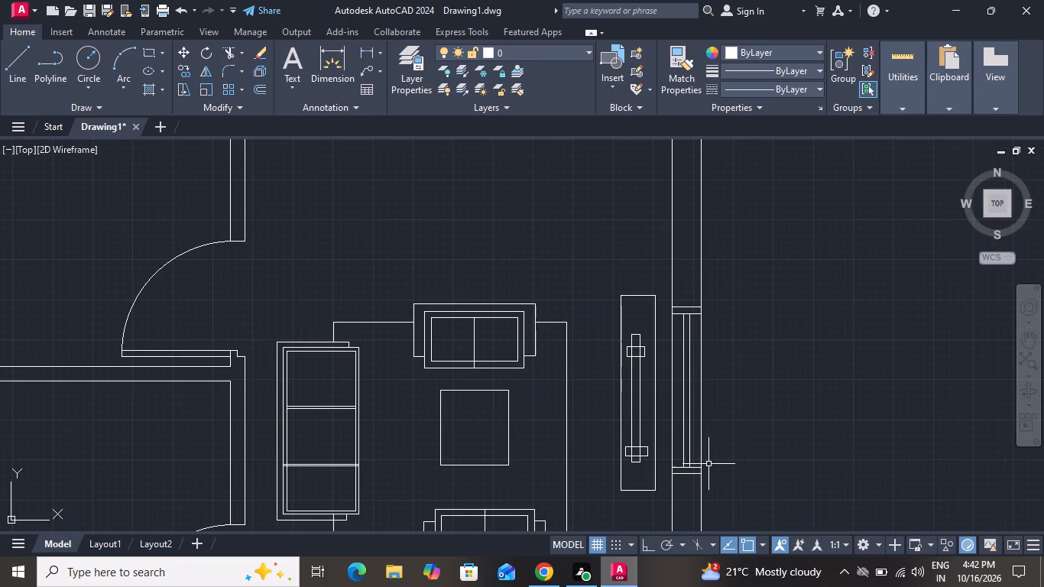
scroll(707, 446, down, 4)
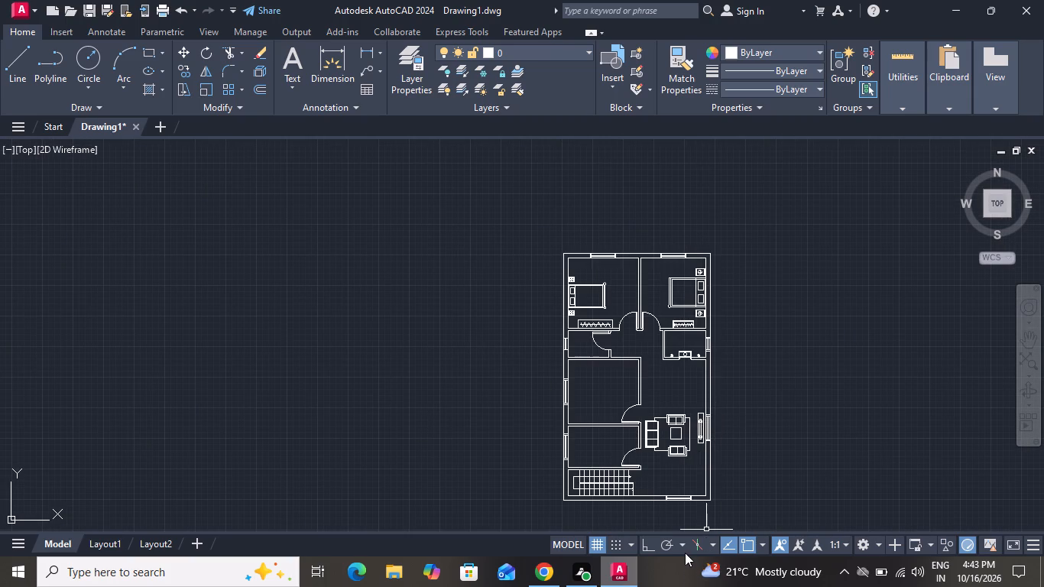
scroll(693, 472, down, 1)
scroll(674, 509, up, 2)
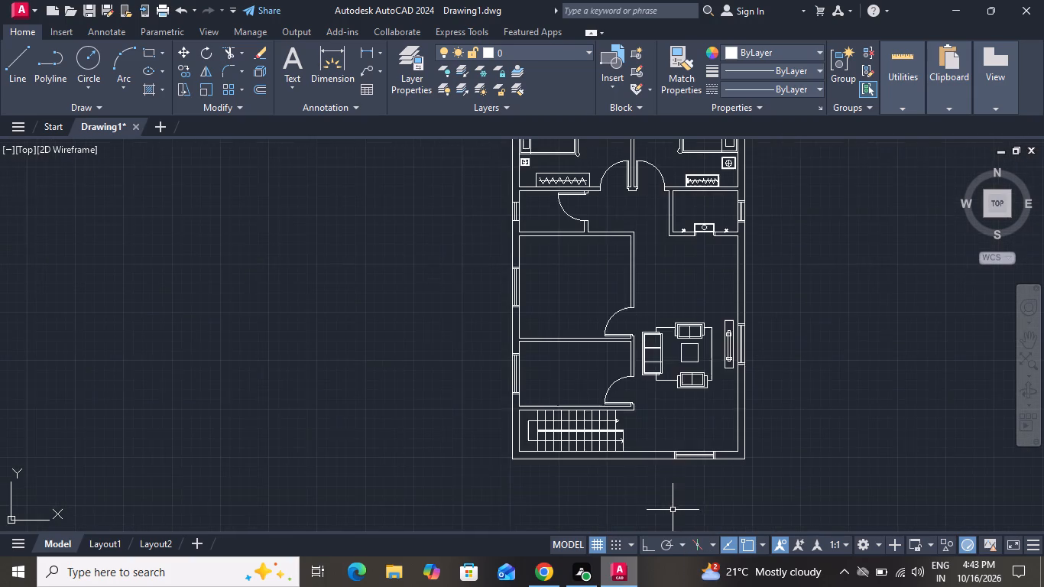
scroll(653, 476, up, 2)
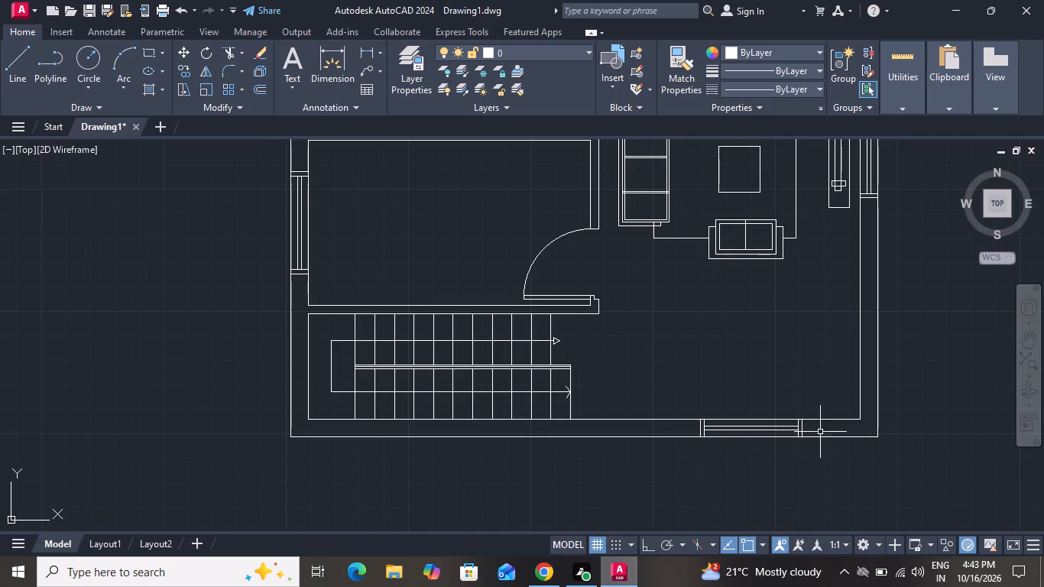
scroll(812, 430, up, 3)
click(792, 408)
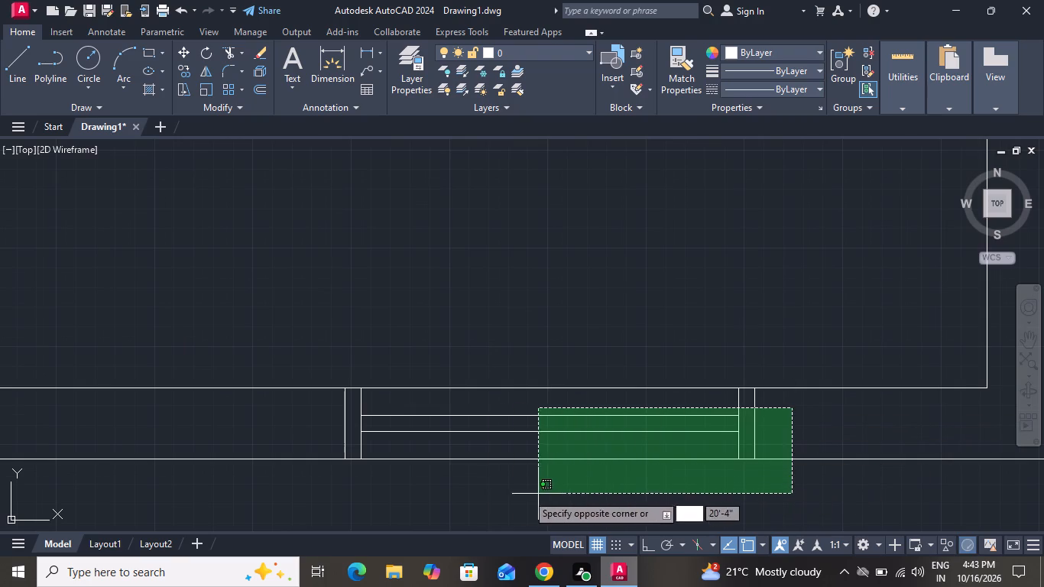
click(325, 450)
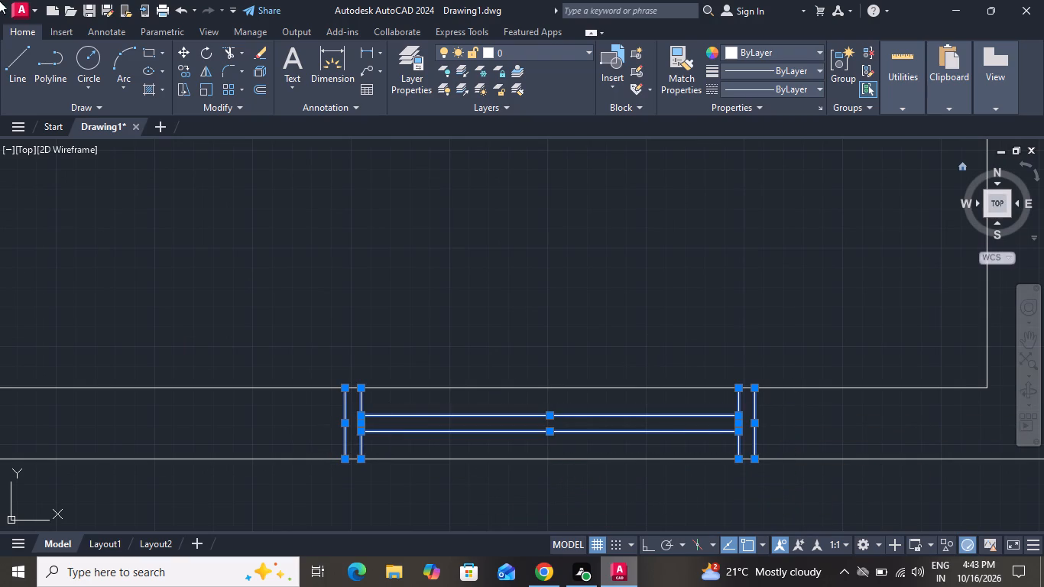
click(177, 55)
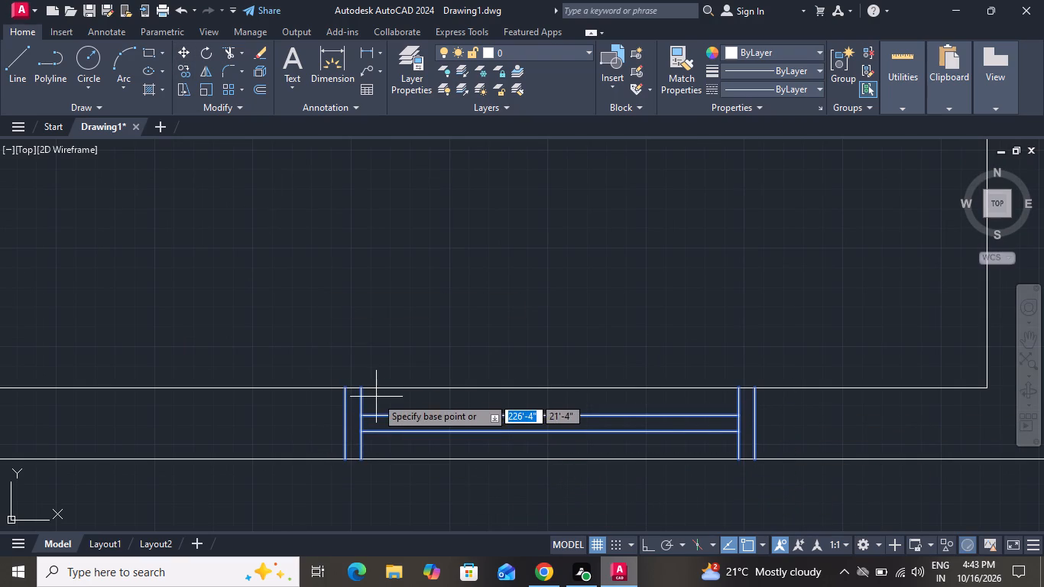
click(347, 391)
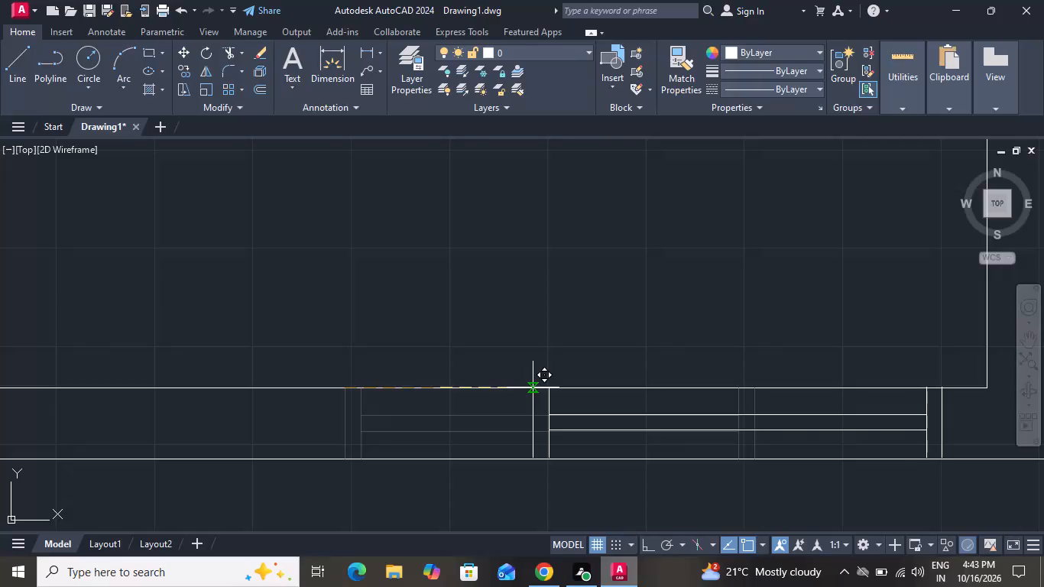
click(533, 388)
scroll(669, 386, up, 1)
scroll(693, 391, down, 2)
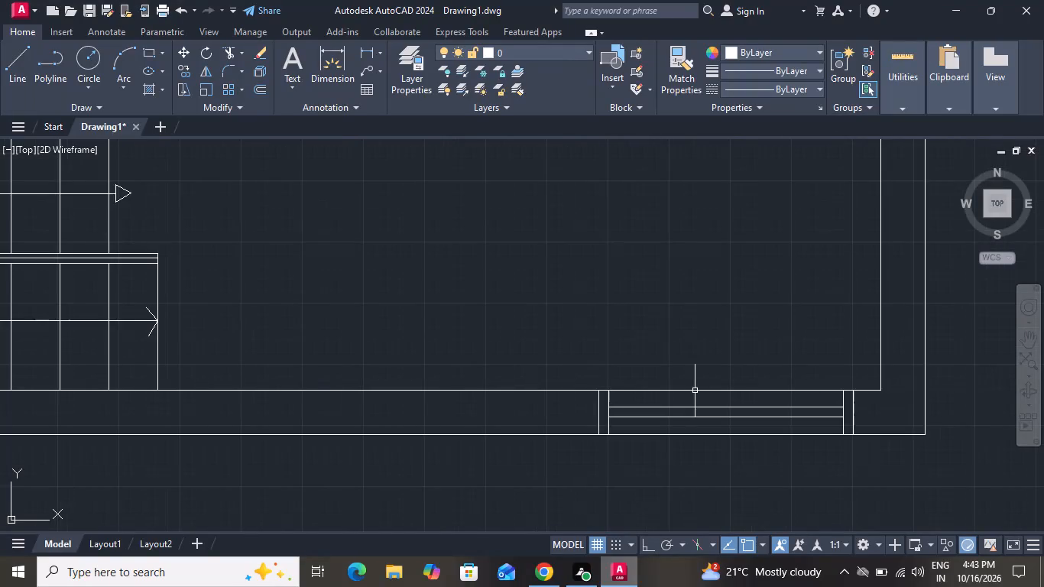
Draw a vertical line about 9" long across the bottom wall's thickness, between the stairs and the window.
scroll(696, 391, down, 1)
click(29, 58)
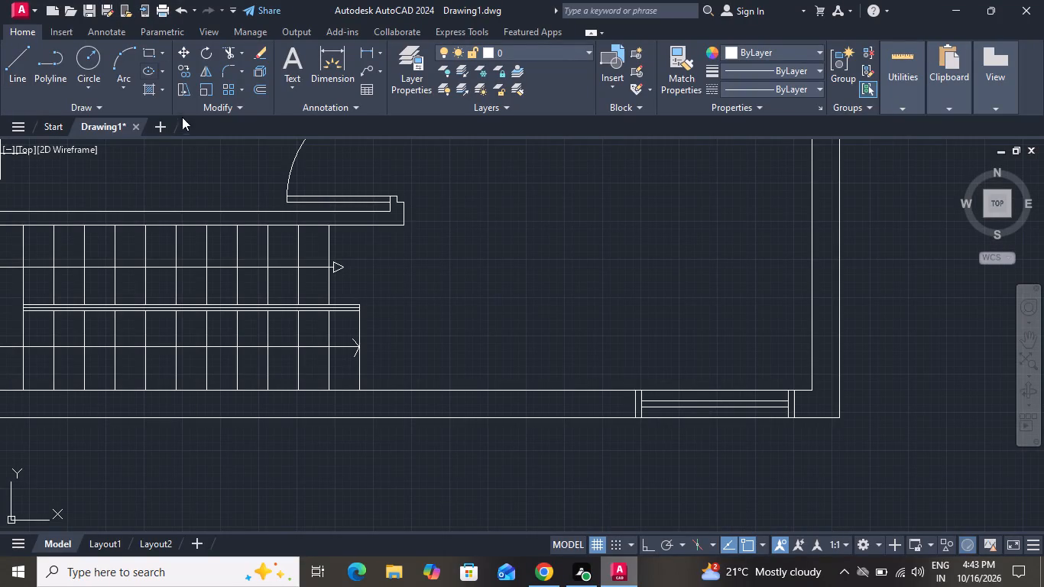
scroll(415, 423, up, 1)
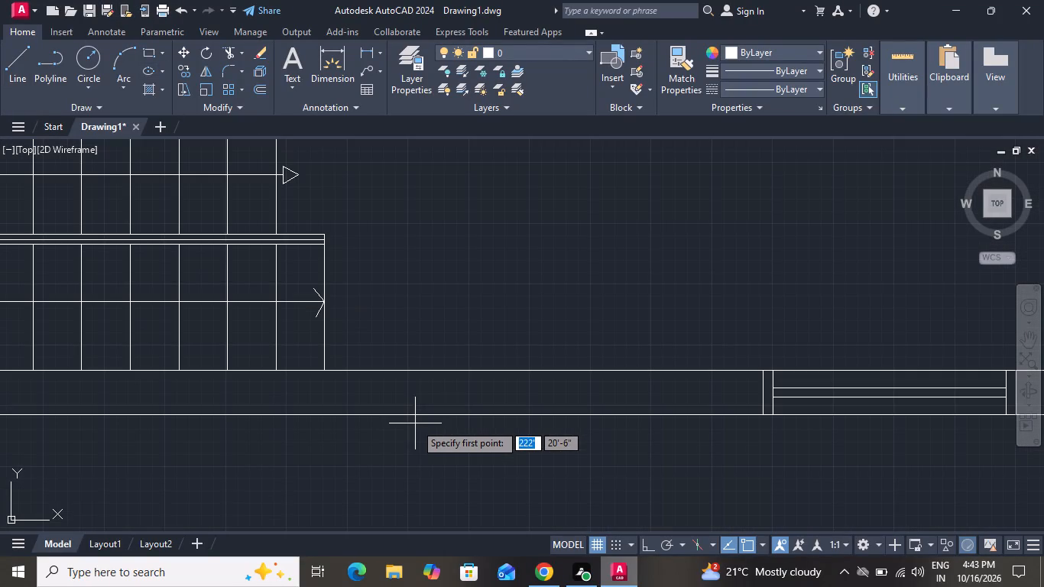
scroll(429, 417, up, 1)
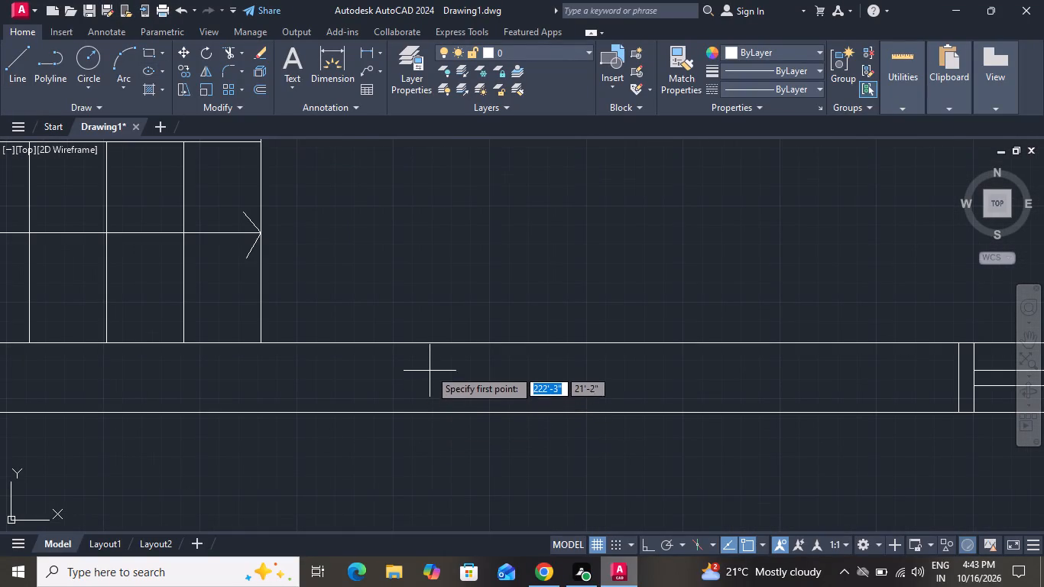
click(501, 345)
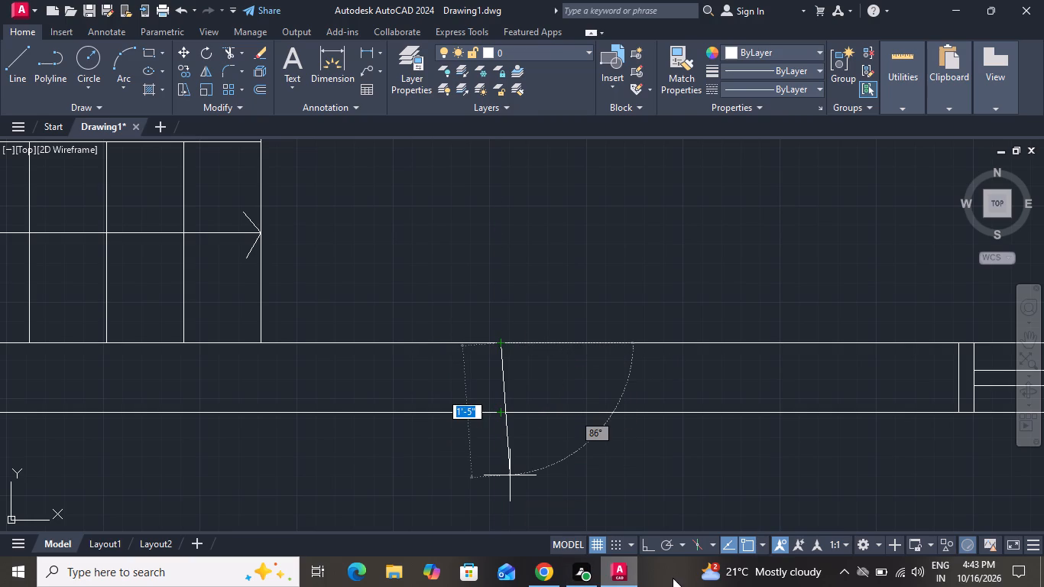
click(647, 542)
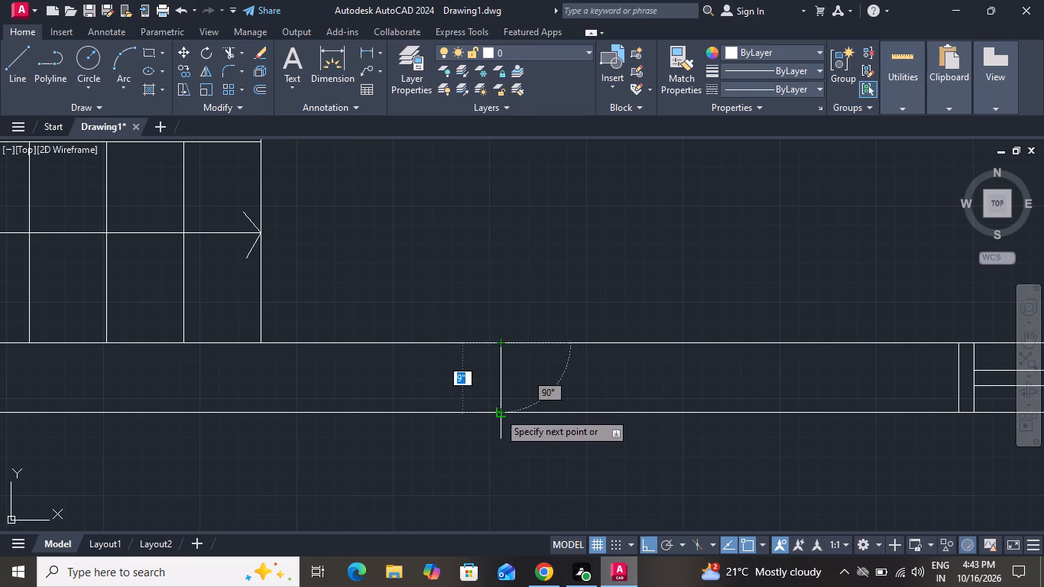
click(498, 412)
right_click(498, 412)
click(551, 261)
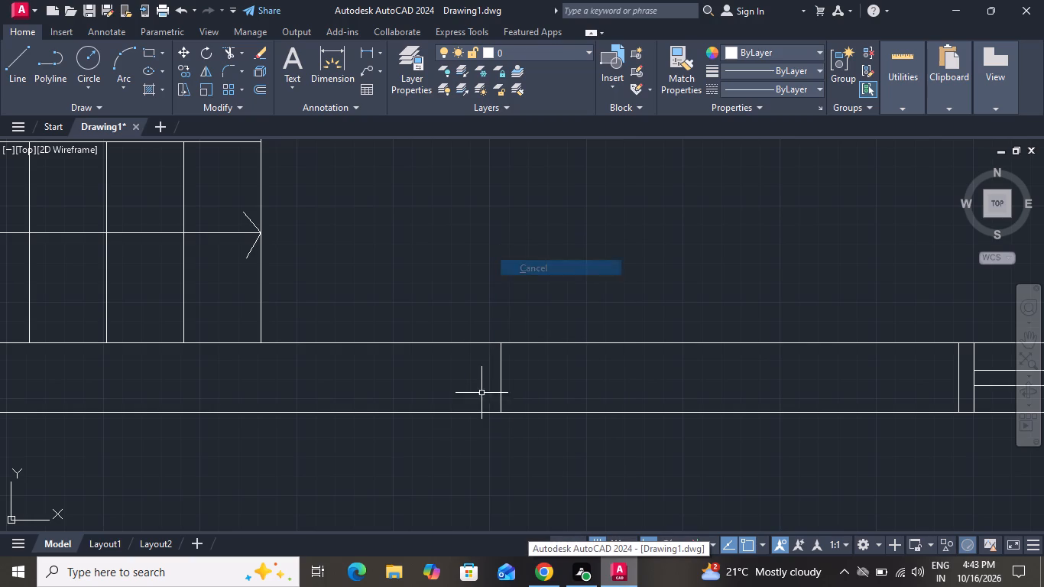
Offset the new line across the bottom wall by 3" toward the window.
key(o)
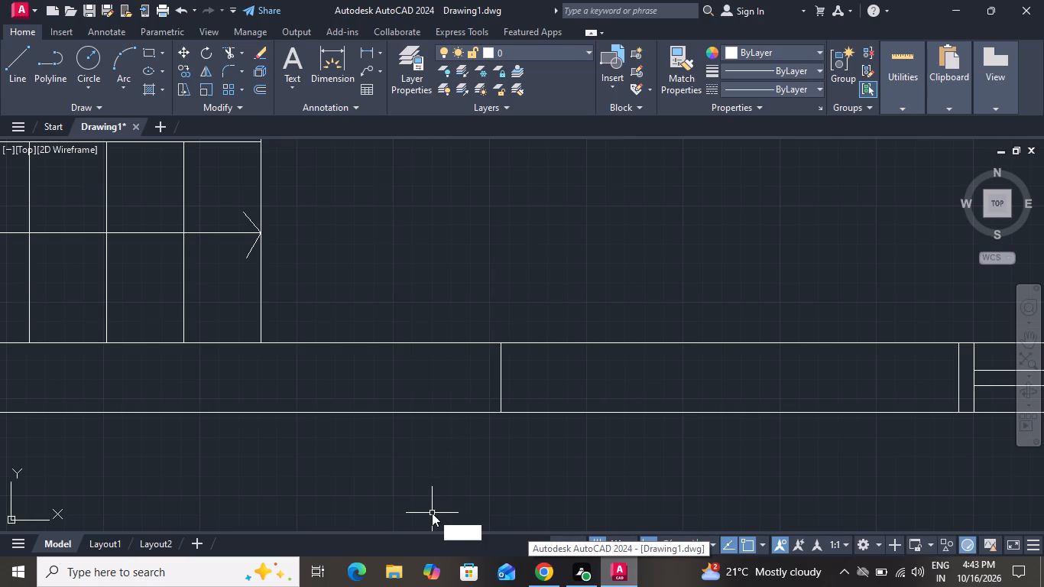
key(space)
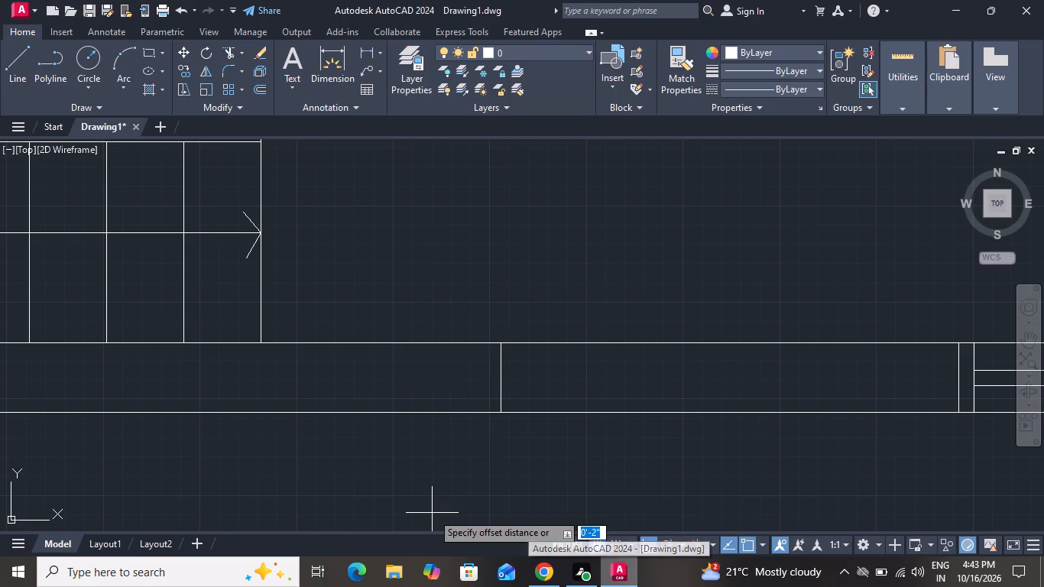
key(3)
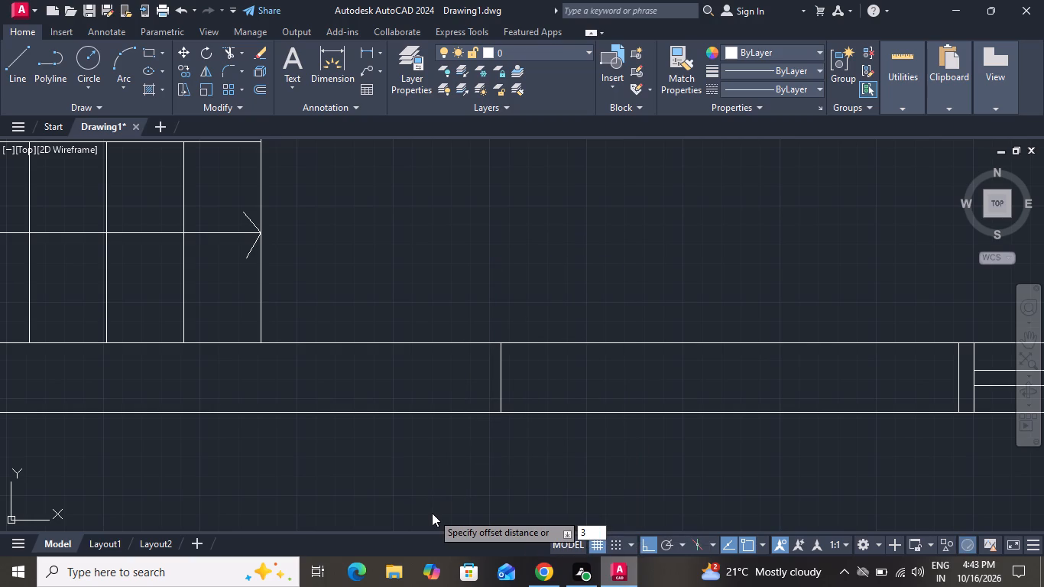
key(shift+quotedbl)
key(Return)
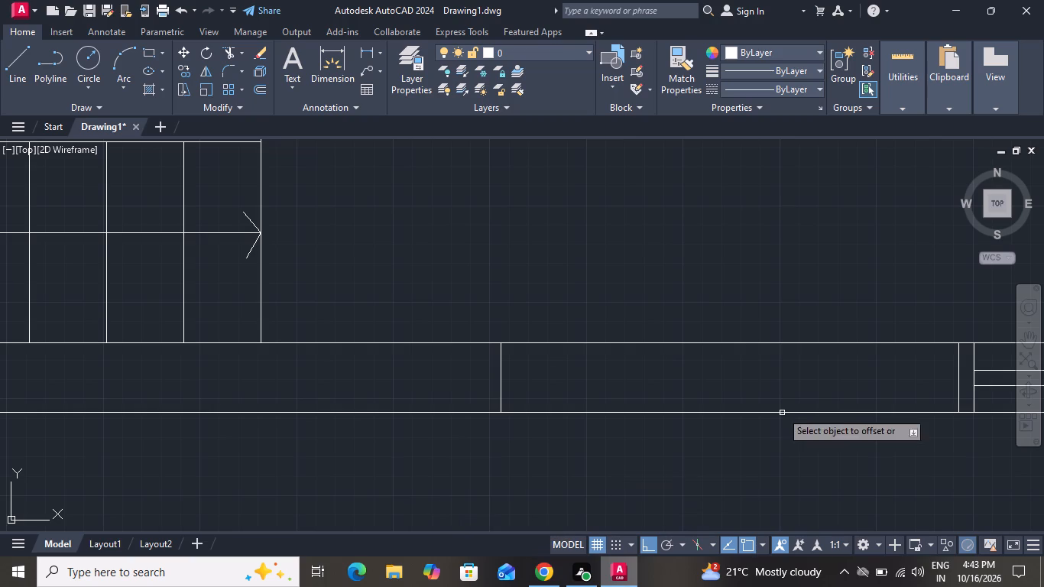
click(499, 393)
click(565, 395)
right_click(565, 395)
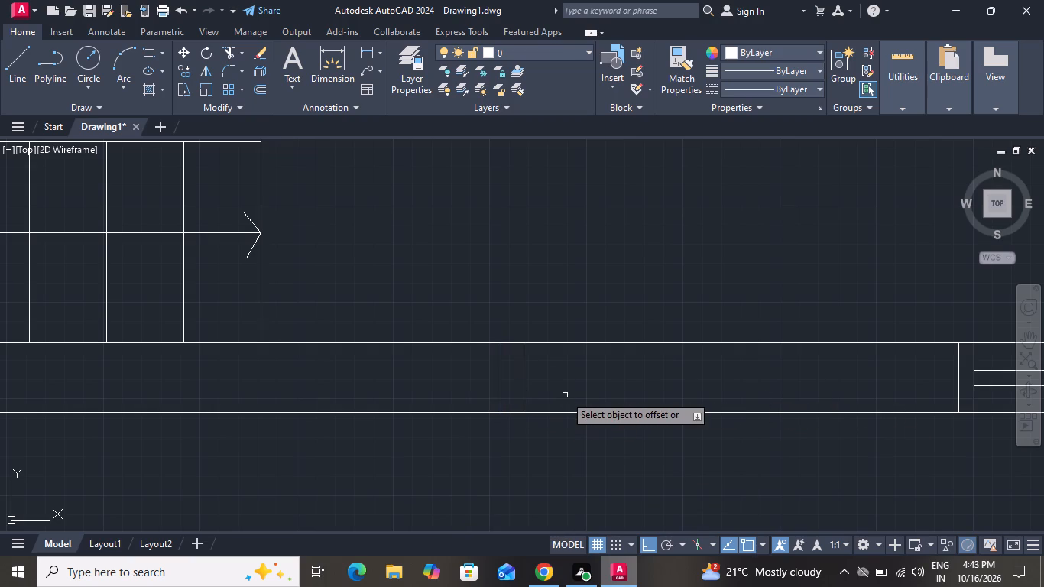
click(605, 245)
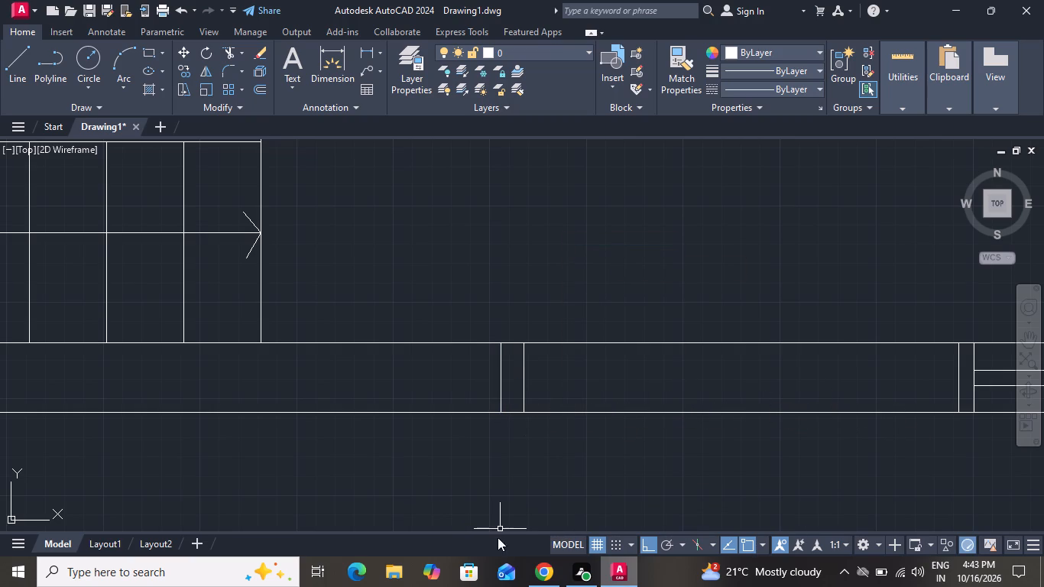
Offset the second line across the wall by 3' toward the window to mark the opening's other side.
text(o)
key(space)
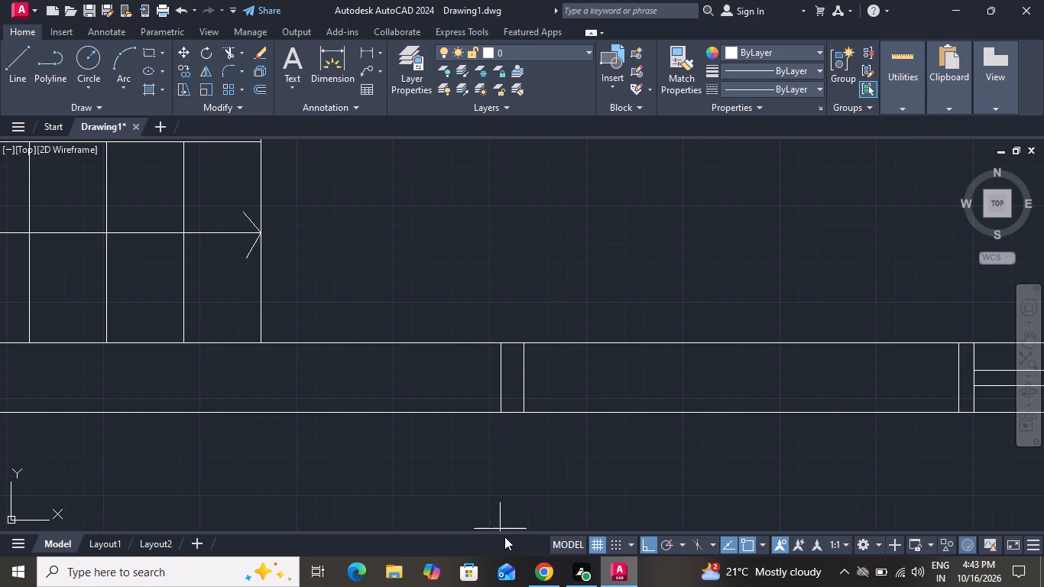
key(3)
key(apostrophe)
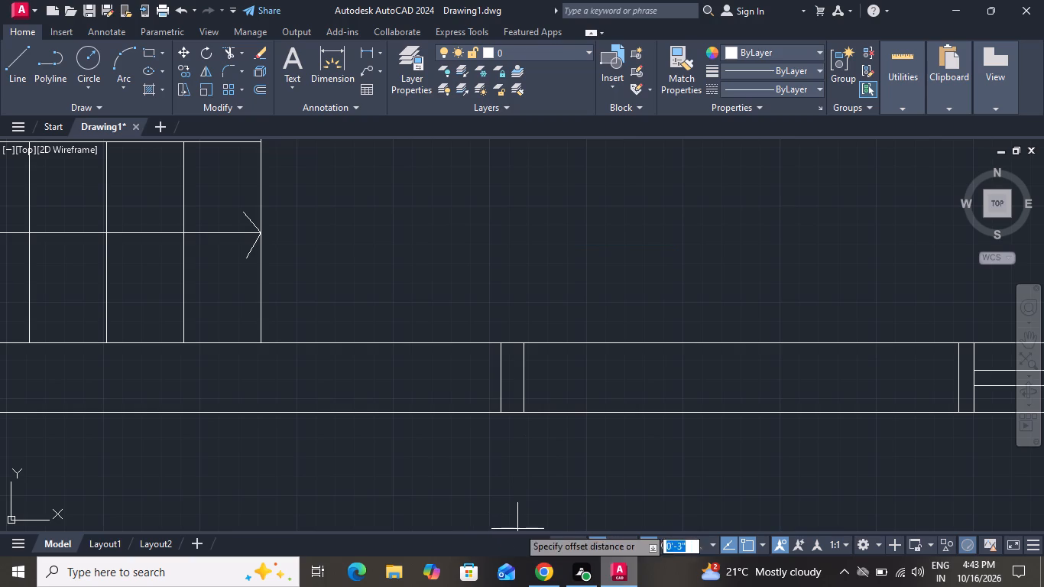
key(Return)
drag(525, 393, 532, 393)
click(582, 395)
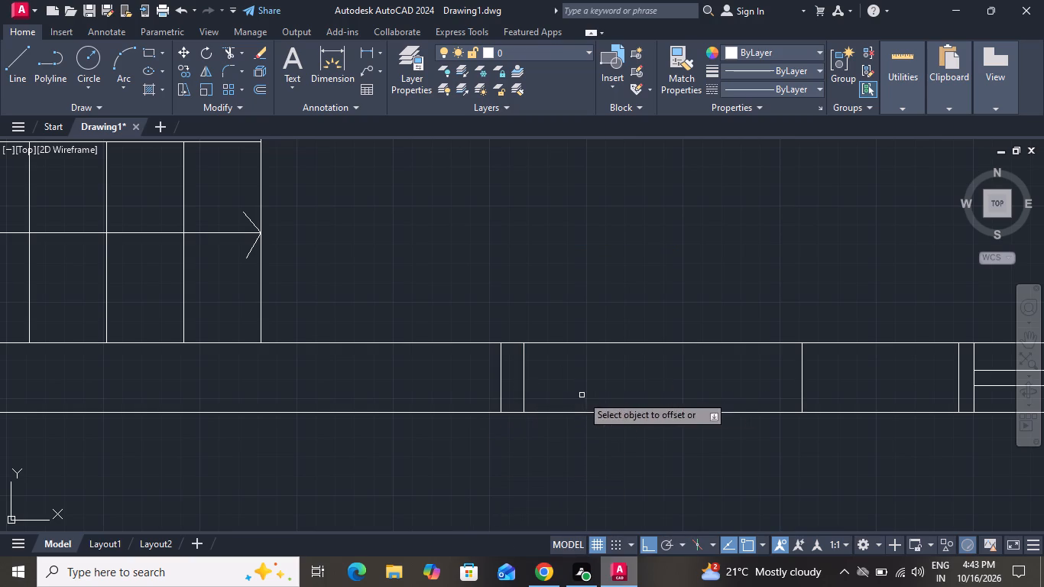
right_click(569, 457)
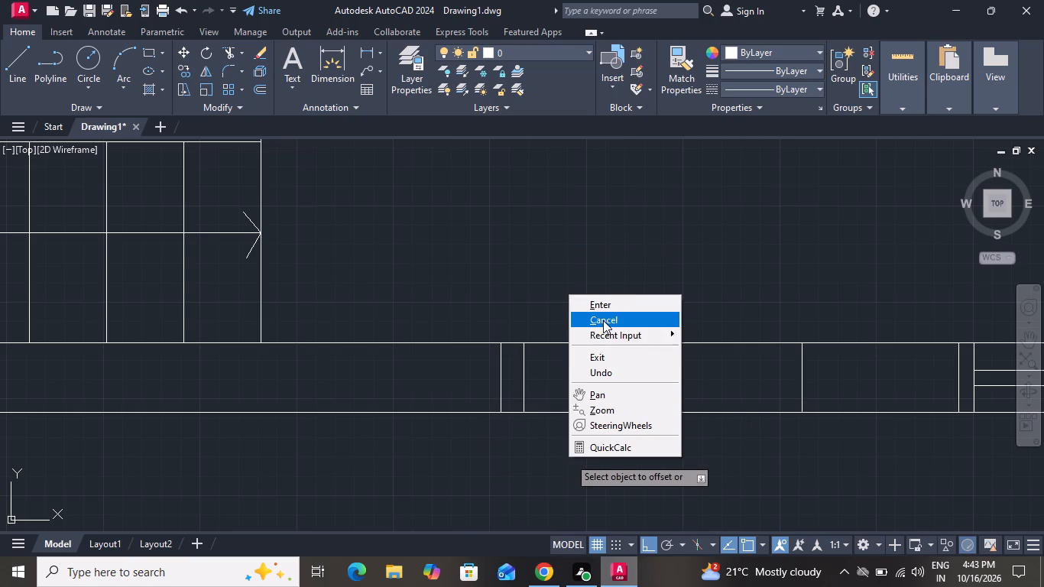
click(603, 320)
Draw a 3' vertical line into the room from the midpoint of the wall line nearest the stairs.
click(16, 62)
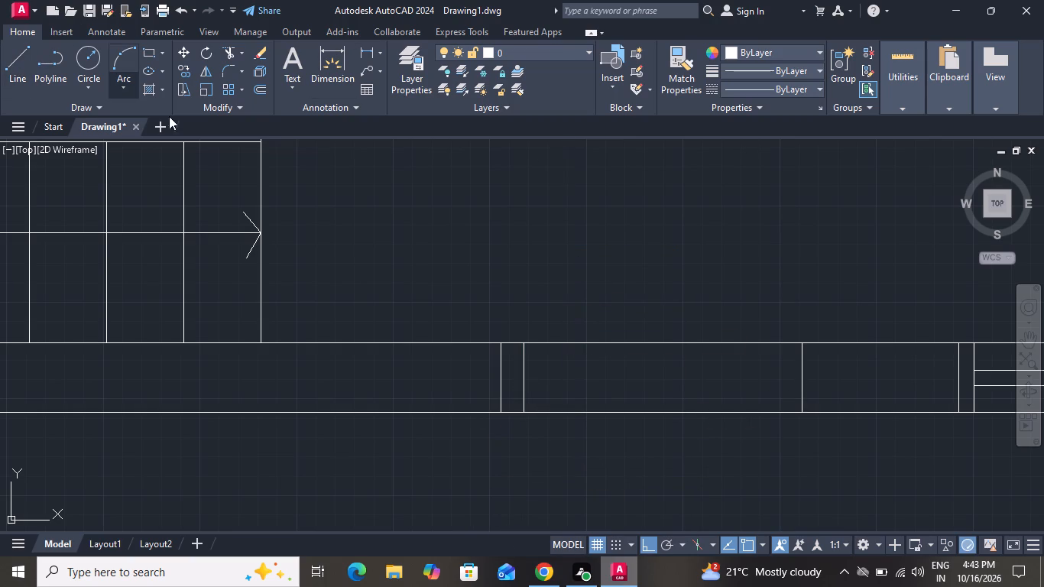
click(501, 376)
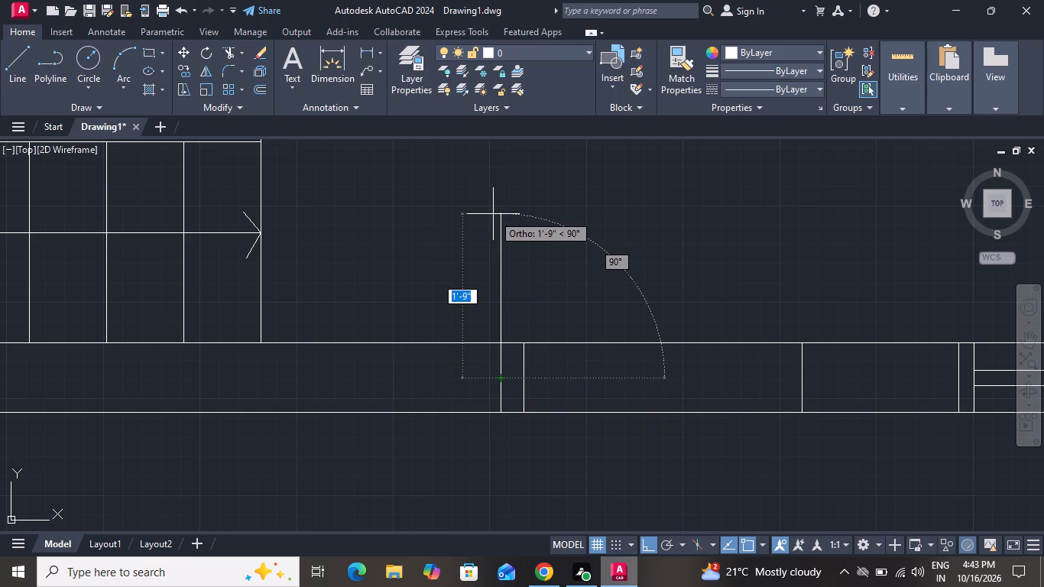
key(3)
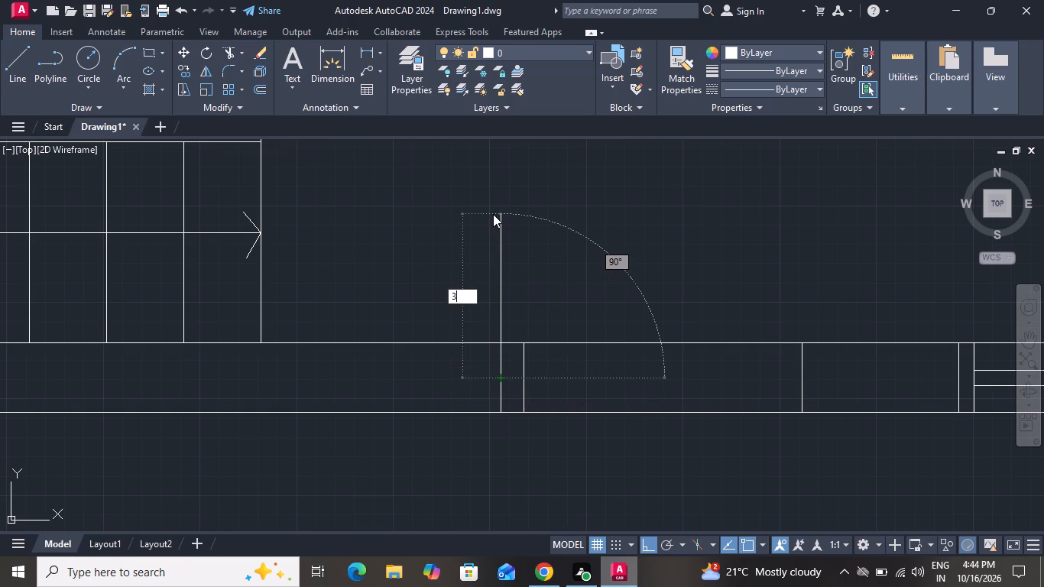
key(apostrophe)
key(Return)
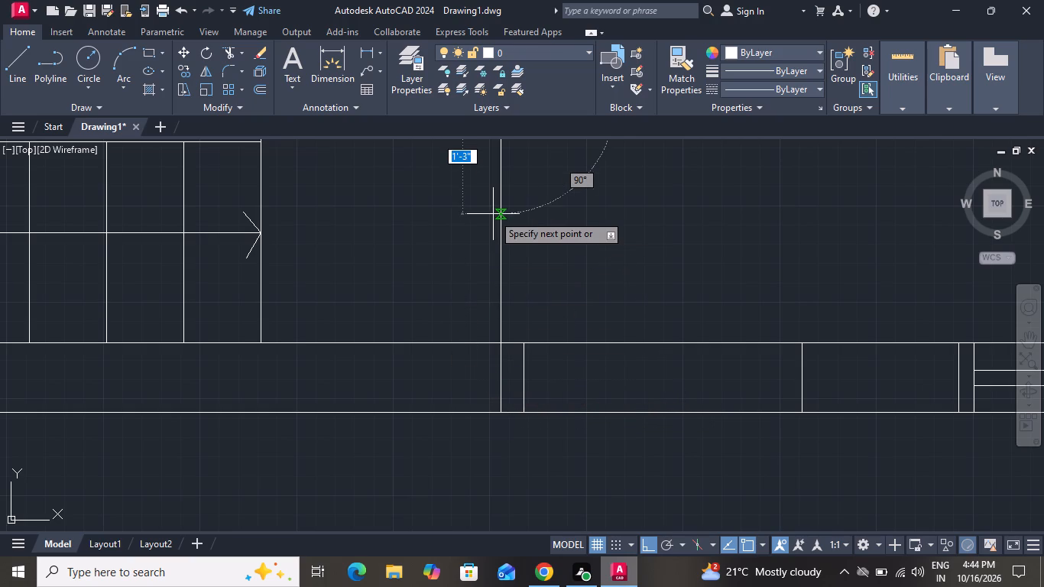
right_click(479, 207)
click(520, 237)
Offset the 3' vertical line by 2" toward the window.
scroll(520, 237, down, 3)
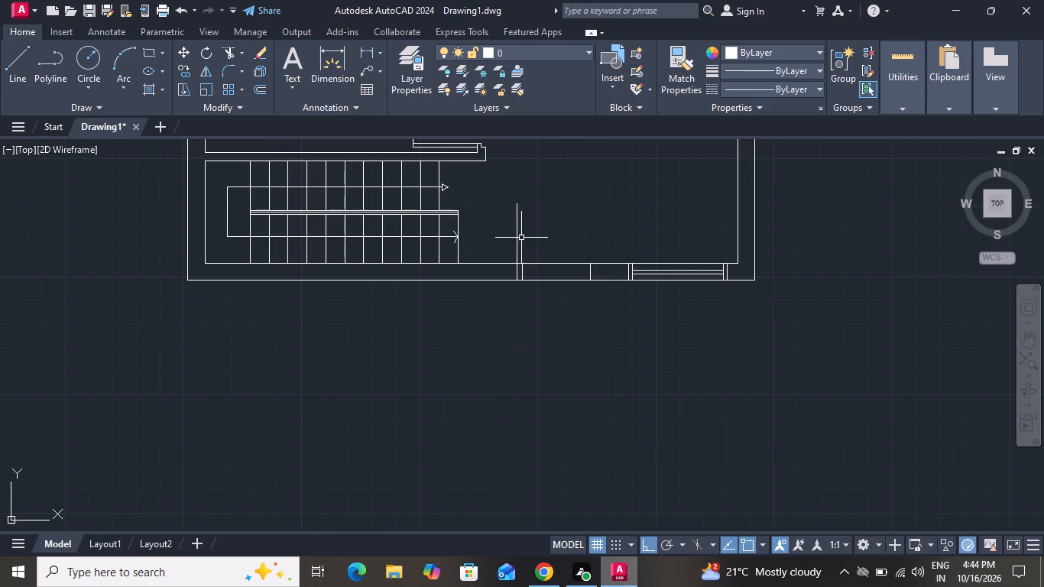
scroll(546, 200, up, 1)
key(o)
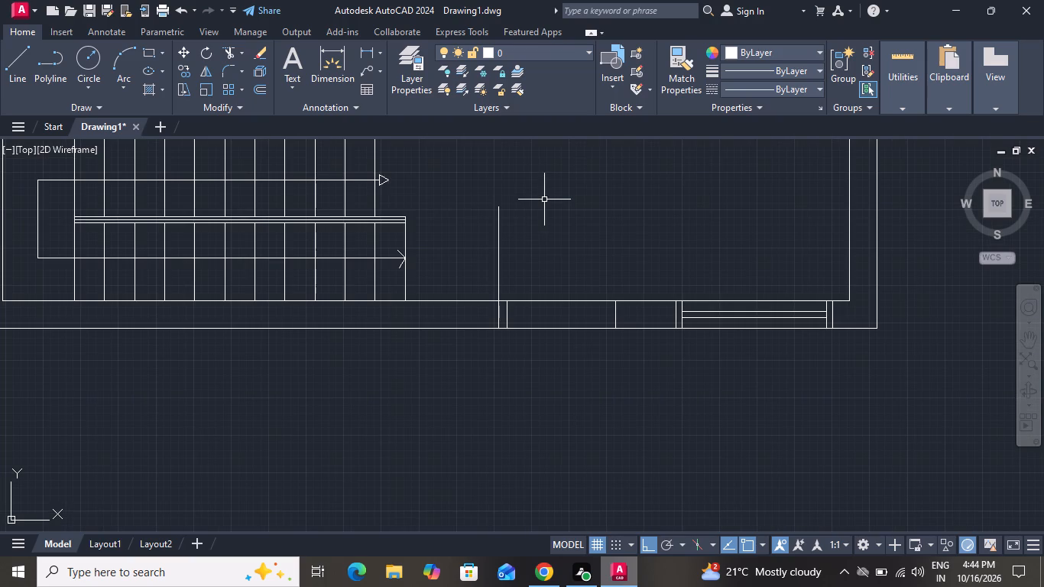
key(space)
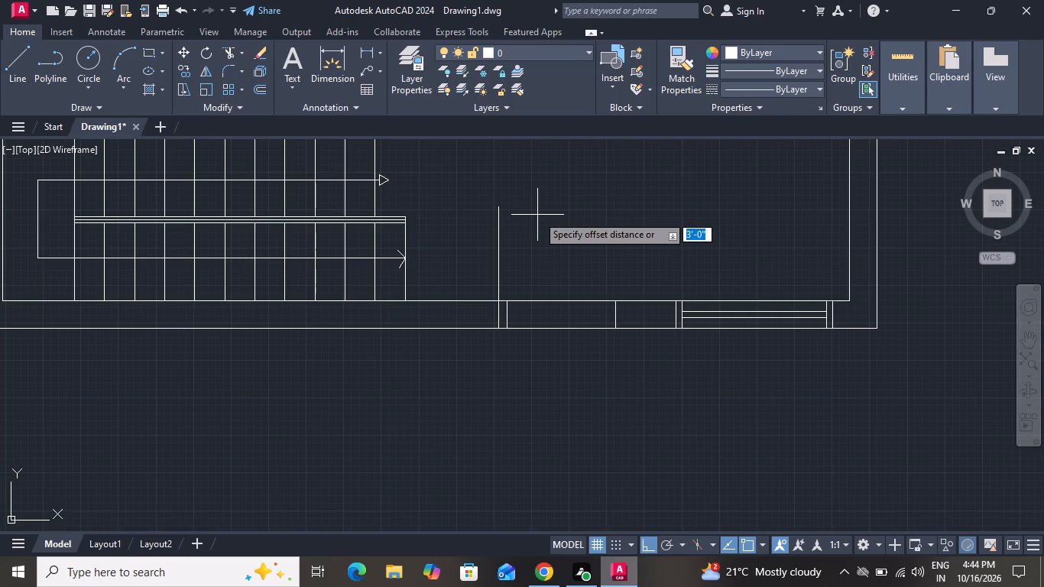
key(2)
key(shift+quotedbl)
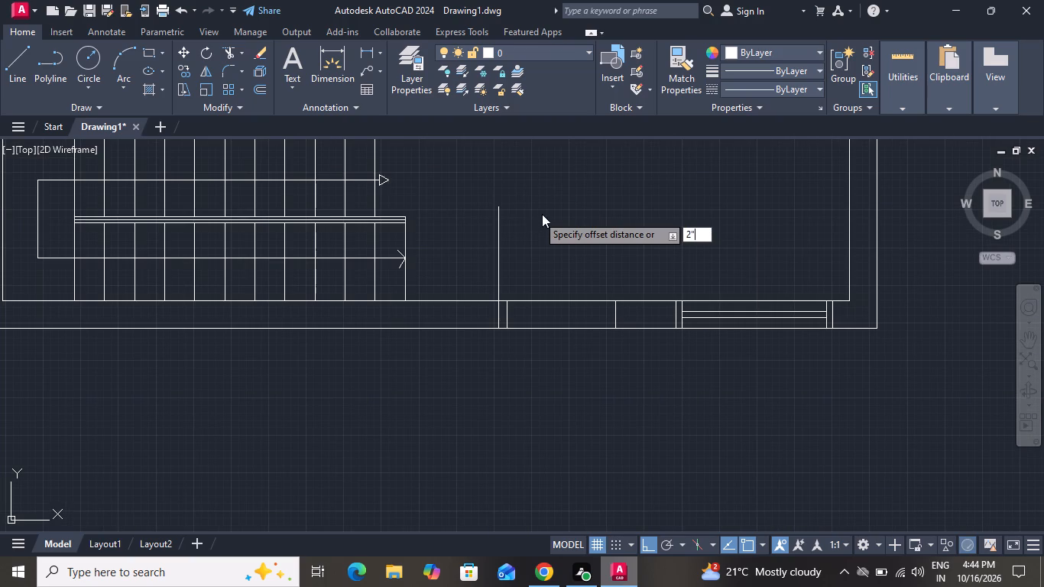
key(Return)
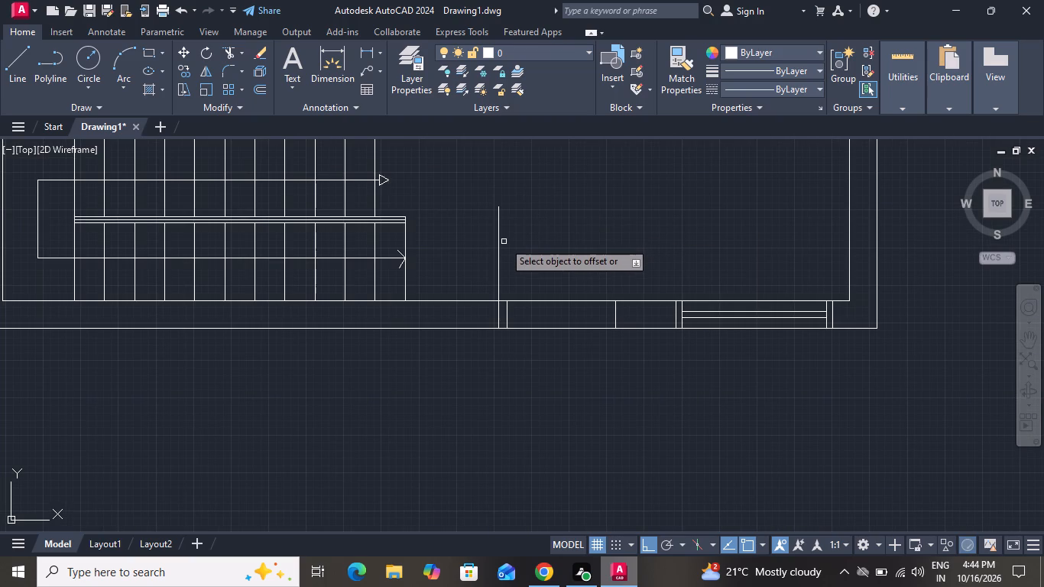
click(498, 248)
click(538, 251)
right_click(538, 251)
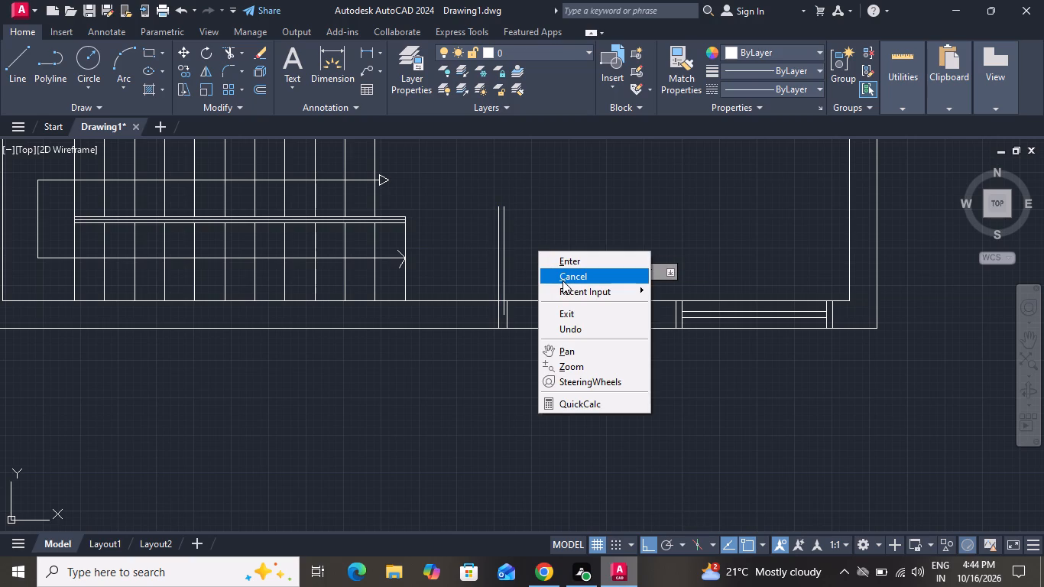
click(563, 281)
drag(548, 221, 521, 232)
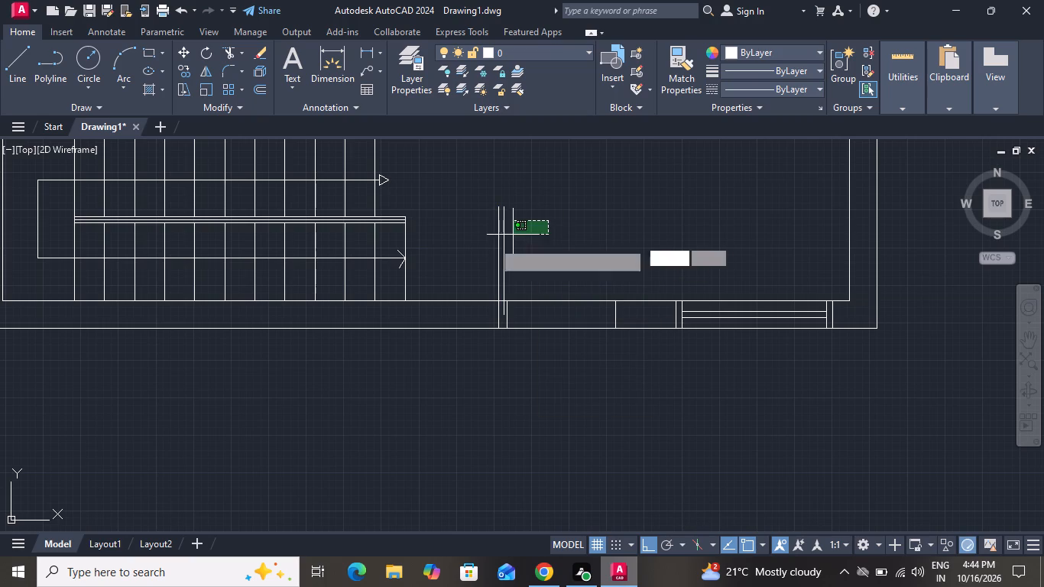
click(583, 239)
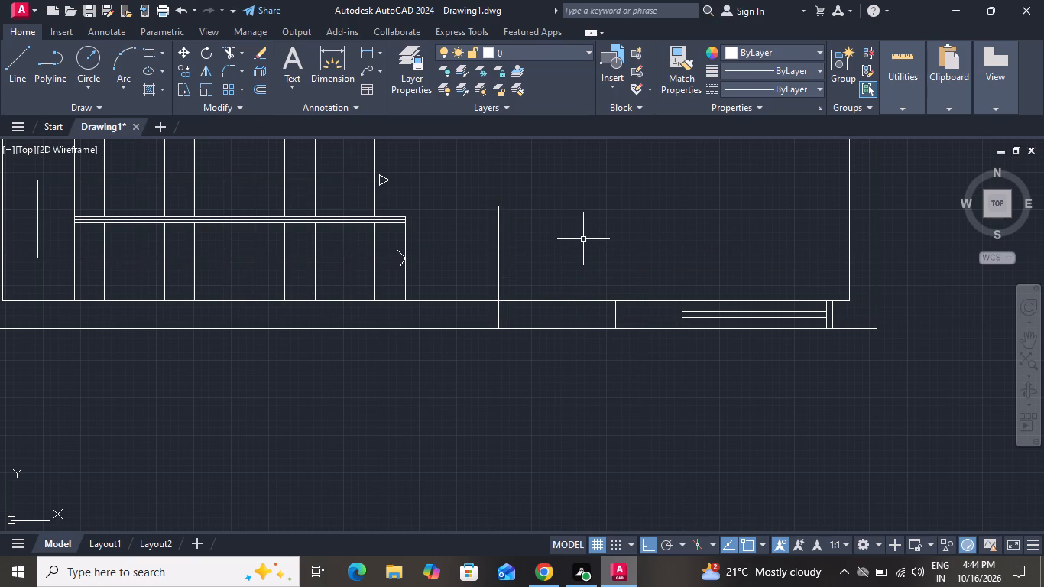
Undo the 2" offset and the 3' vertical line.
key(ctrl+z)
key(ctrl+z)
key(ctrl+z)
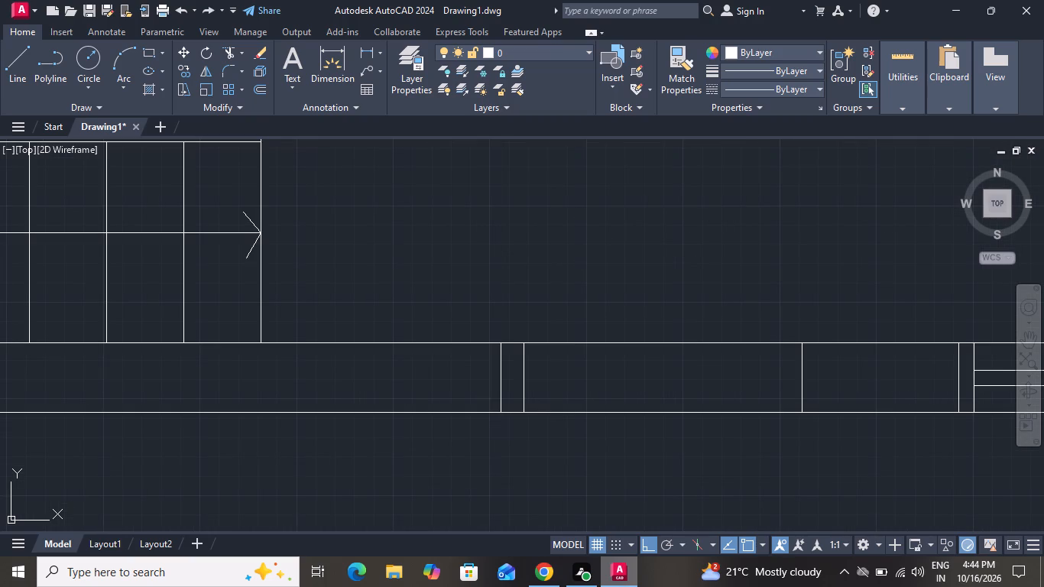
Draw a 3' vertical line into the room from the midpoint of the second line across the wall.
click(29, 70)
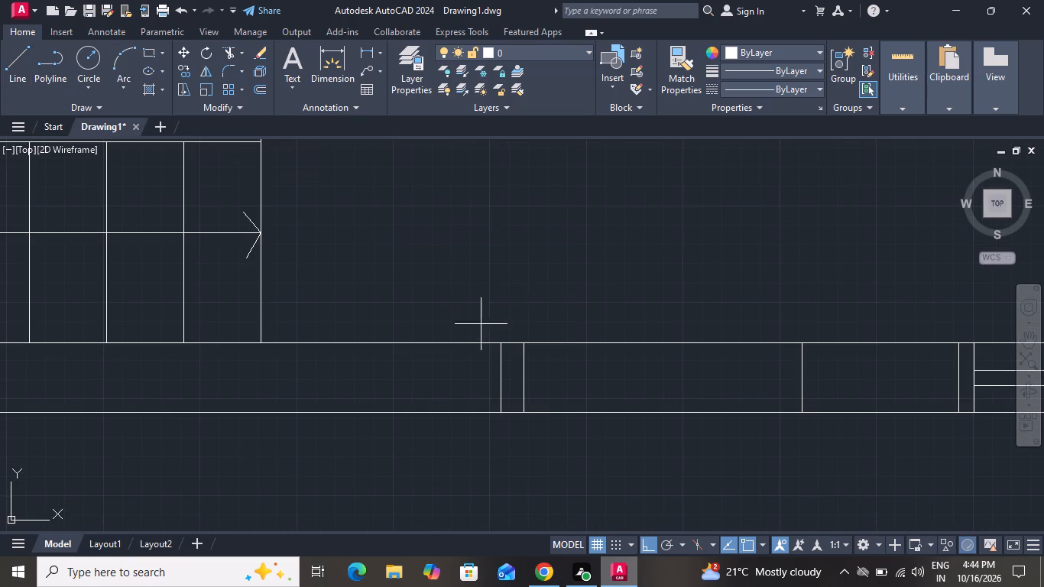
drag(523, 375, 522, 360)
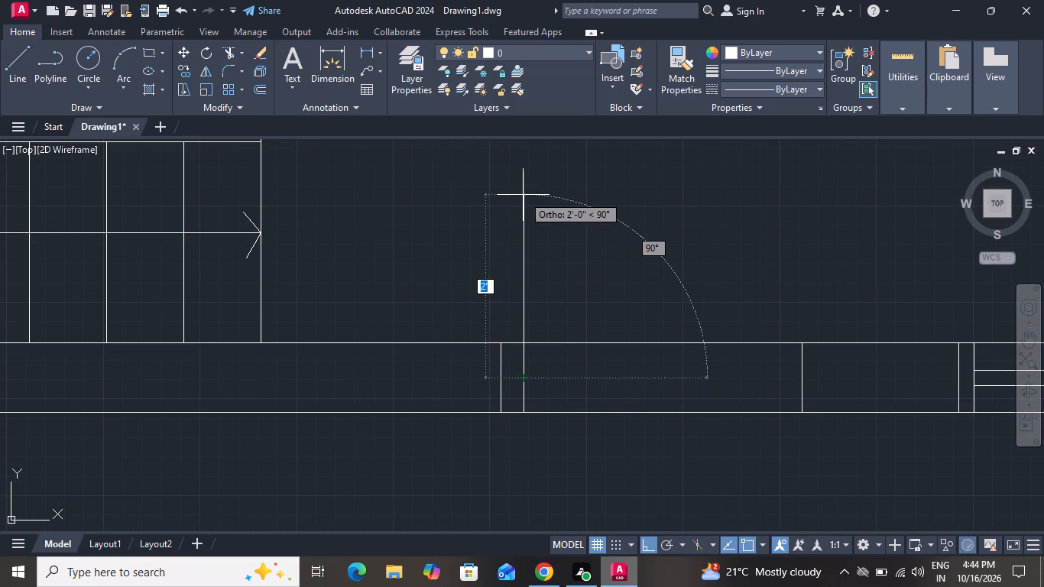
key(3)
key(apostrophe)
key(Return)
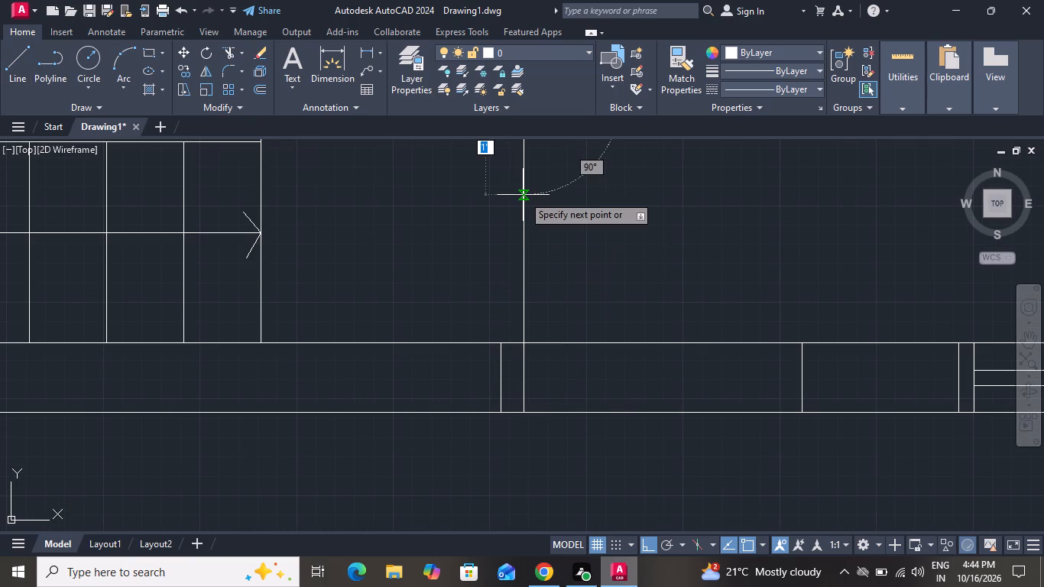
right_click(523, 195)
click(545, 219)
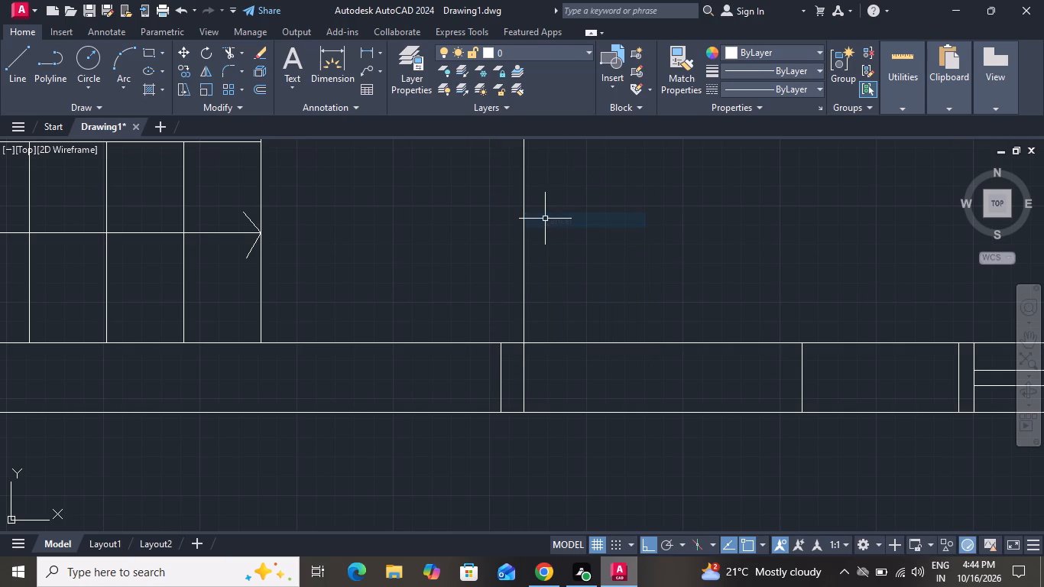
Offset the 3' vertical line by 2" toward the window to form the door leaf.
text(o)
key(space)
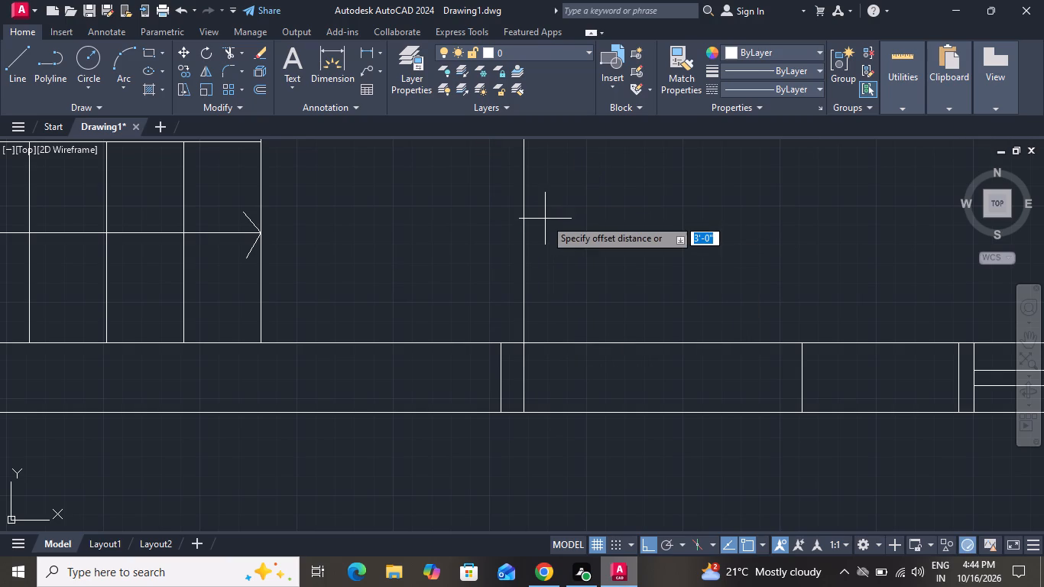
key(2)
key(shift+quotedbl)
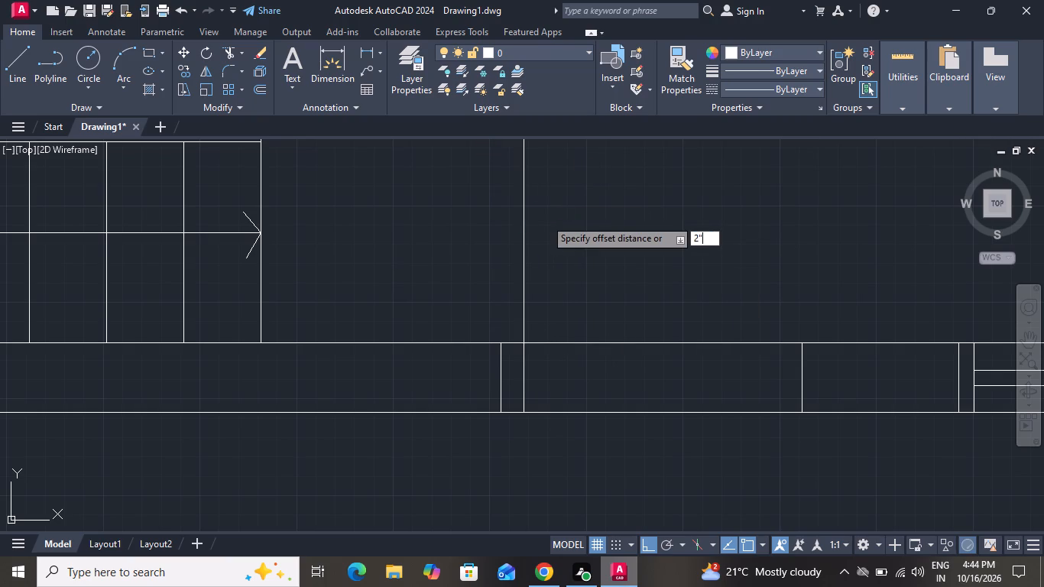
key(Return)
scroll(527, 240, down, 3)
click(527, 240)
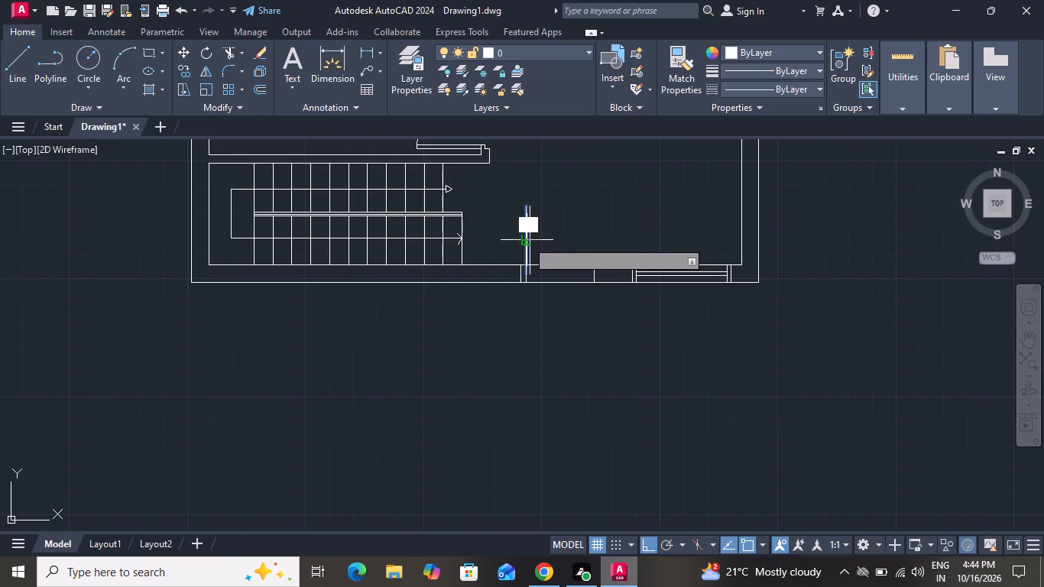
click(560, 225)
right_click(559, 225)
click(578, 243)
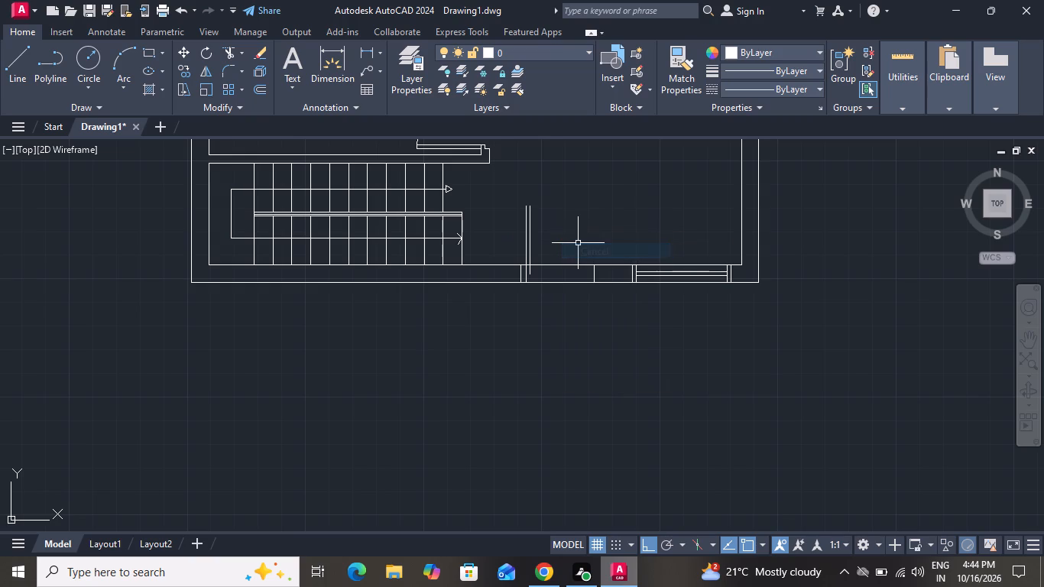
Draw the door swing arc from the midpoint of the opening's window-side edge through the tops of both leaf lines.
key(a)
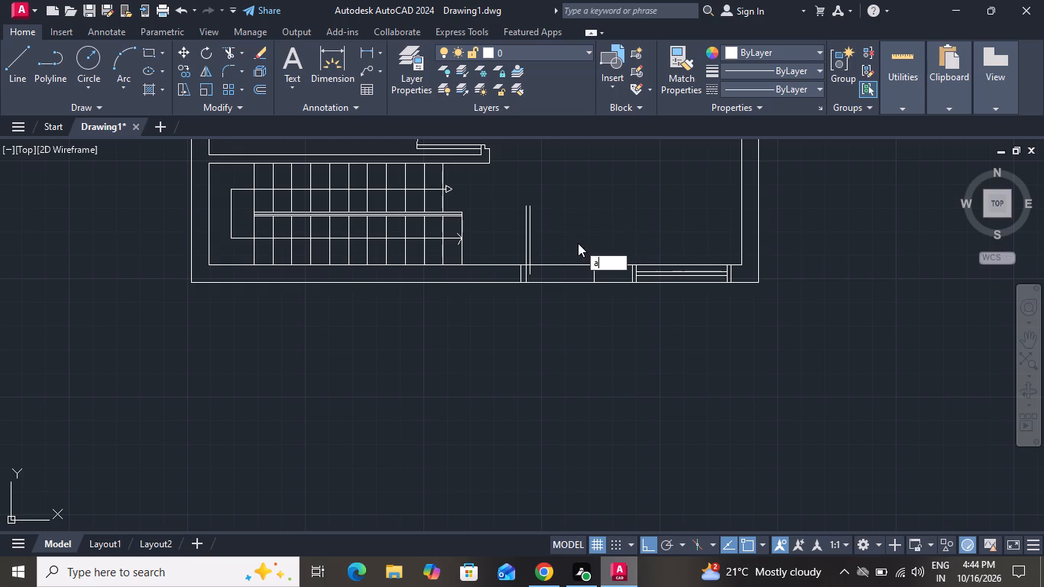
key(space)
scroll(586, 264, up, 2)
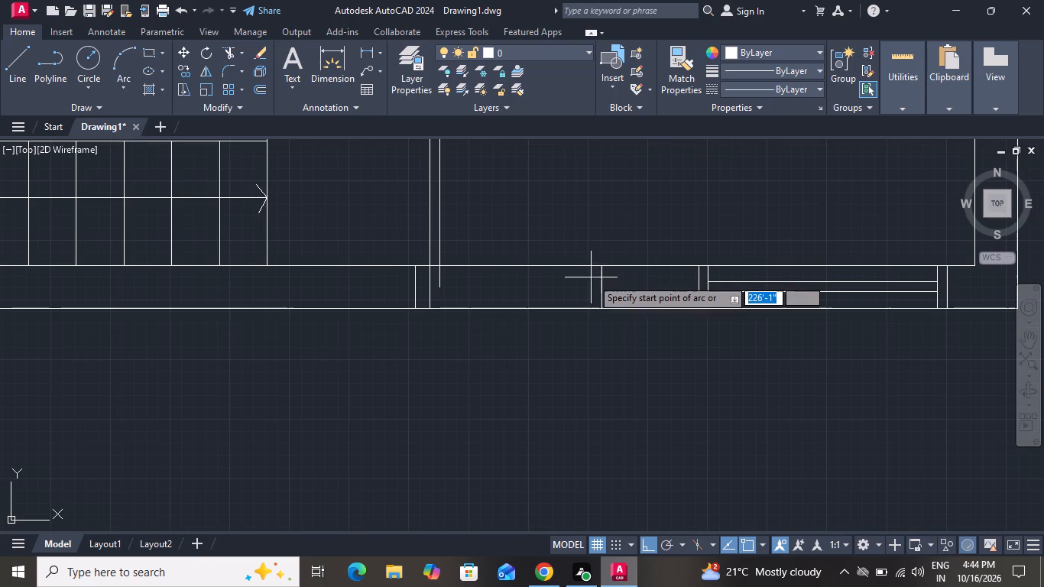
click(604, 283)
scroll(543, 258, down, 2)
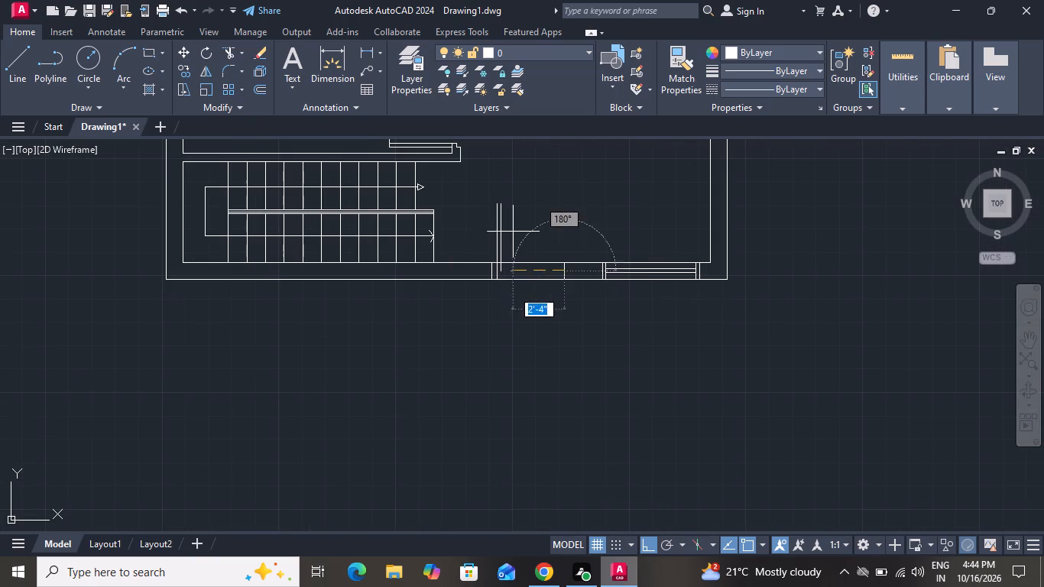
scroll(491, 201, up, 6)
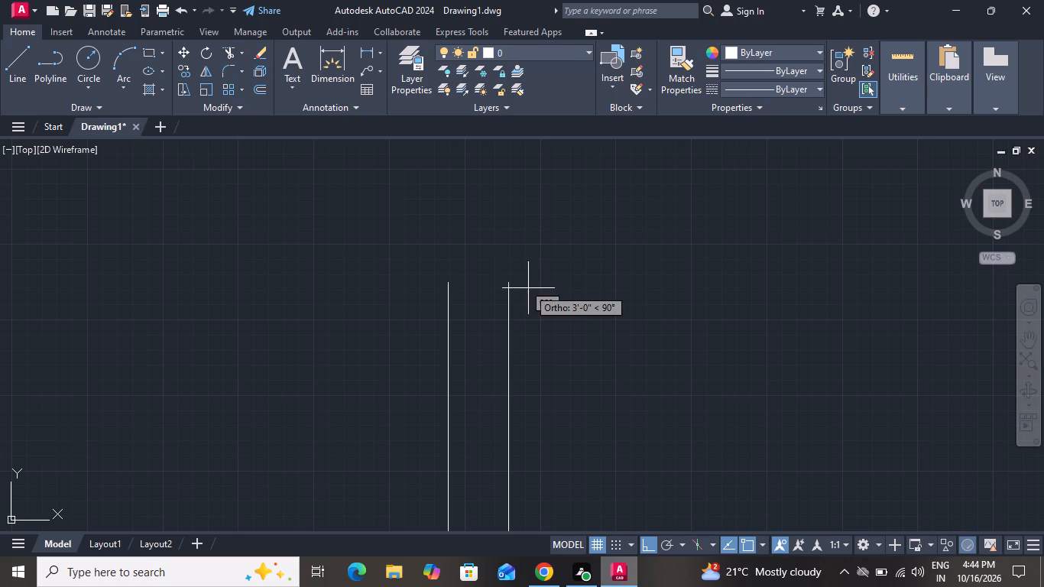
click(511, 282)
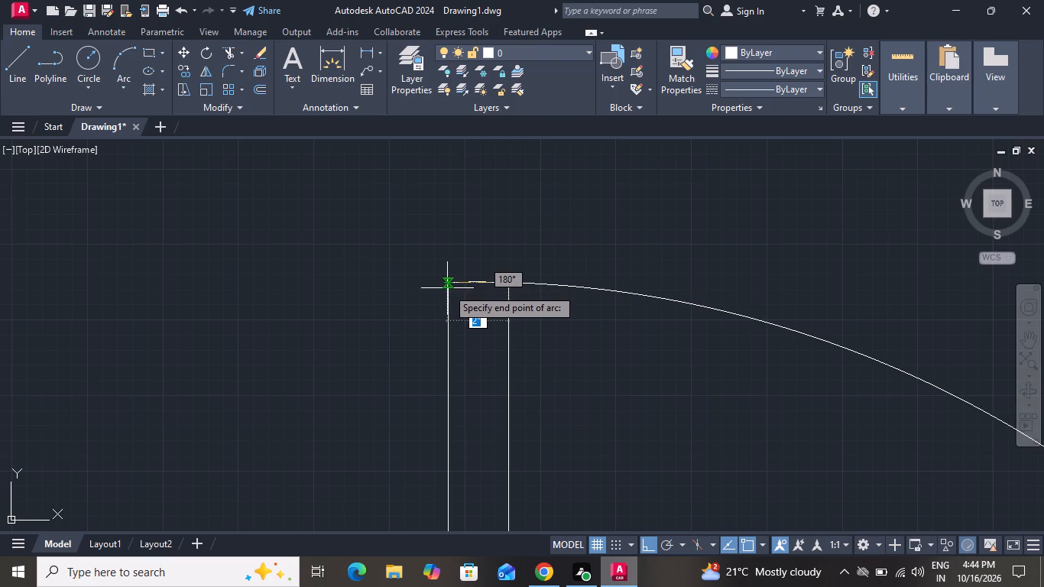
click(446, 281)
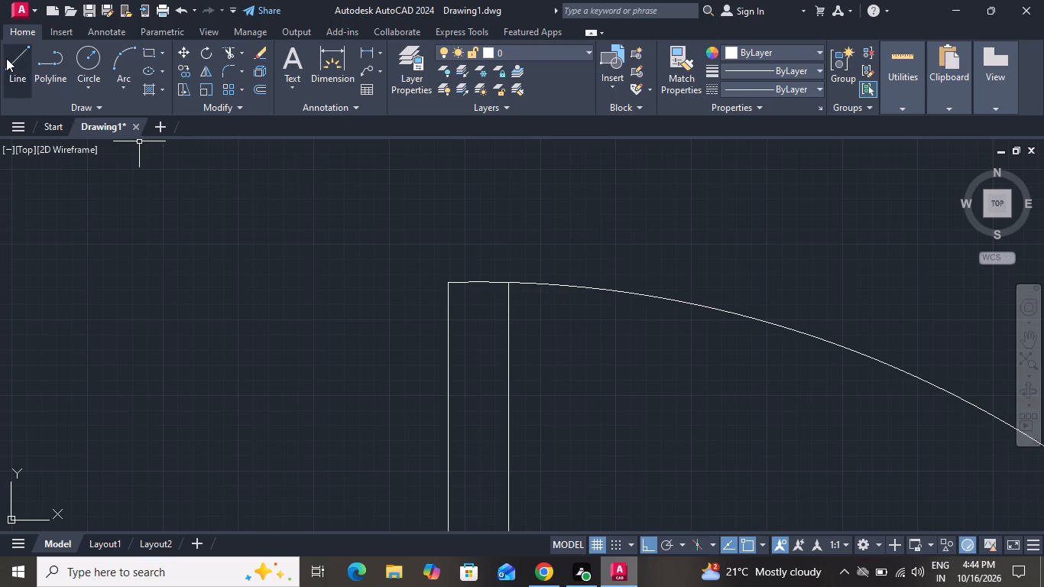
Draw a short horizontal line joining the lower ends of the two door leaf lines inside the wall.
click(8, 58)
scroll(478, 165, down, 1)
scroll(479, 165, up, 1)
scroll(512, 212, down, 4)
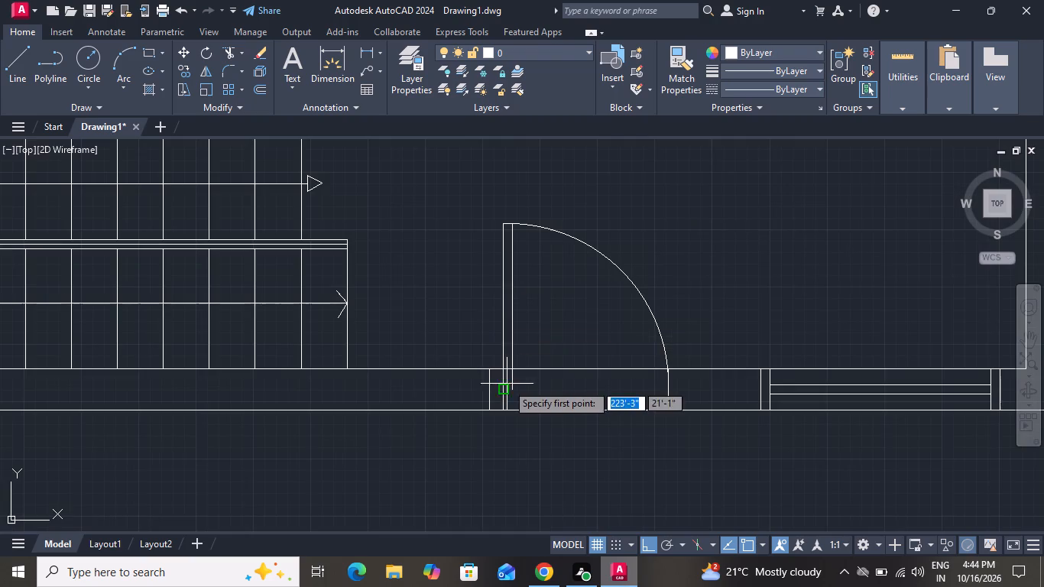
scroll(507, 402, up, 3)
click(513, 350)
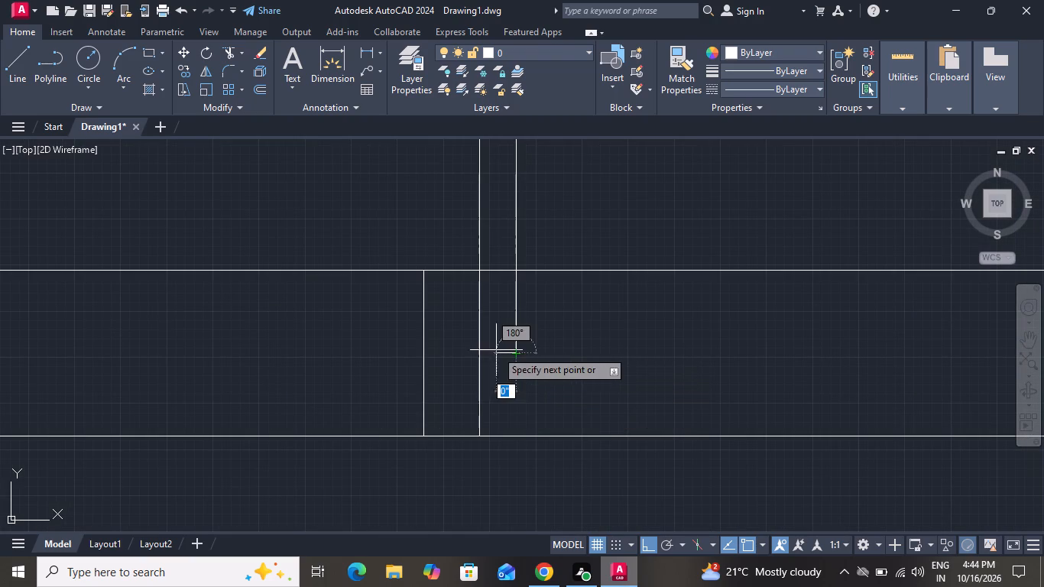
click(475, 352)
right_click(475, 352)
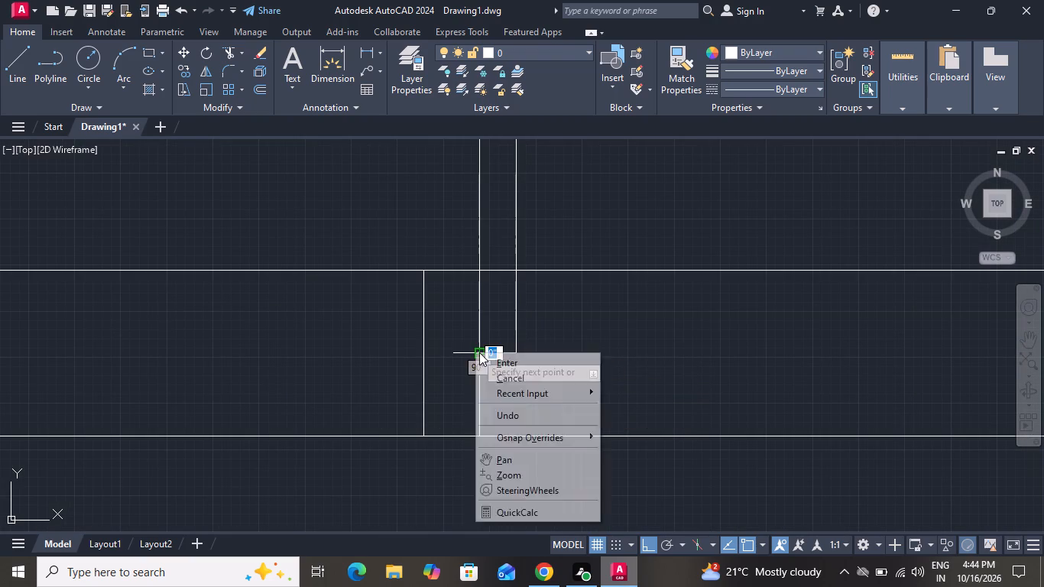
click(494, 374)
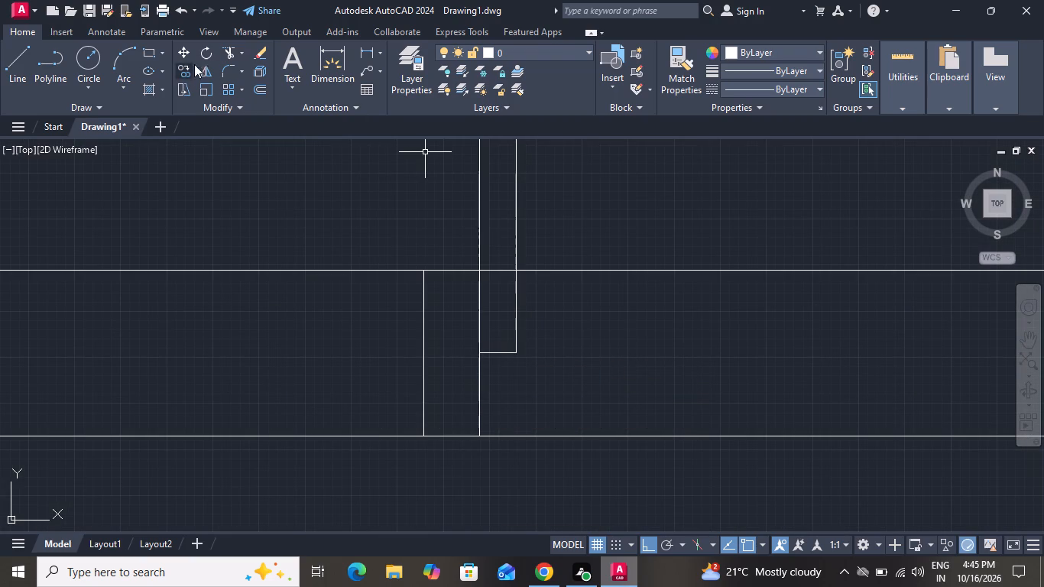
Trim the stair-side leaf line inside the wall and both wall lines across the door opening.
click(229, 54)
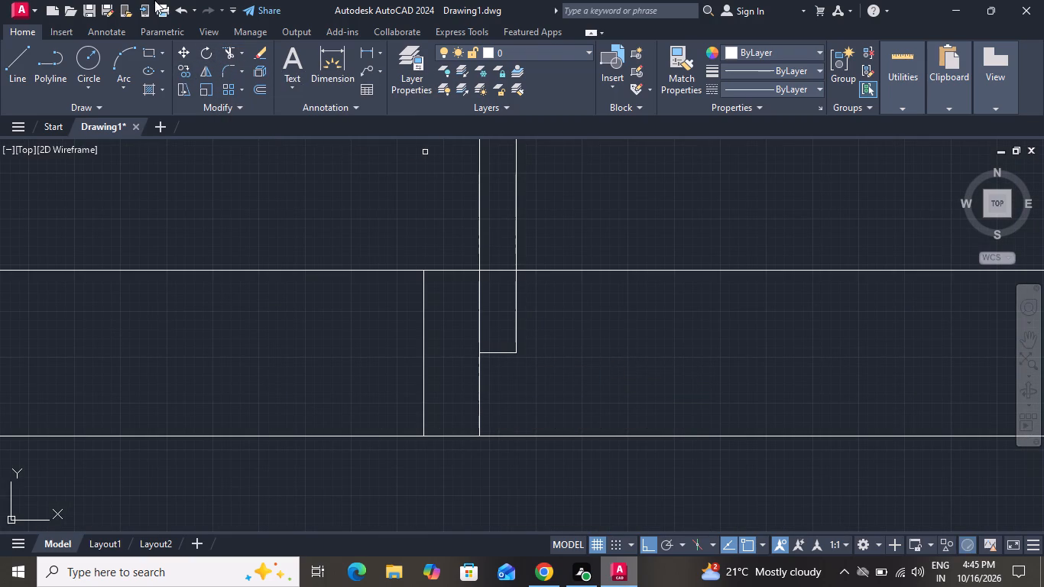
click(494, 310)
click(459, 332)
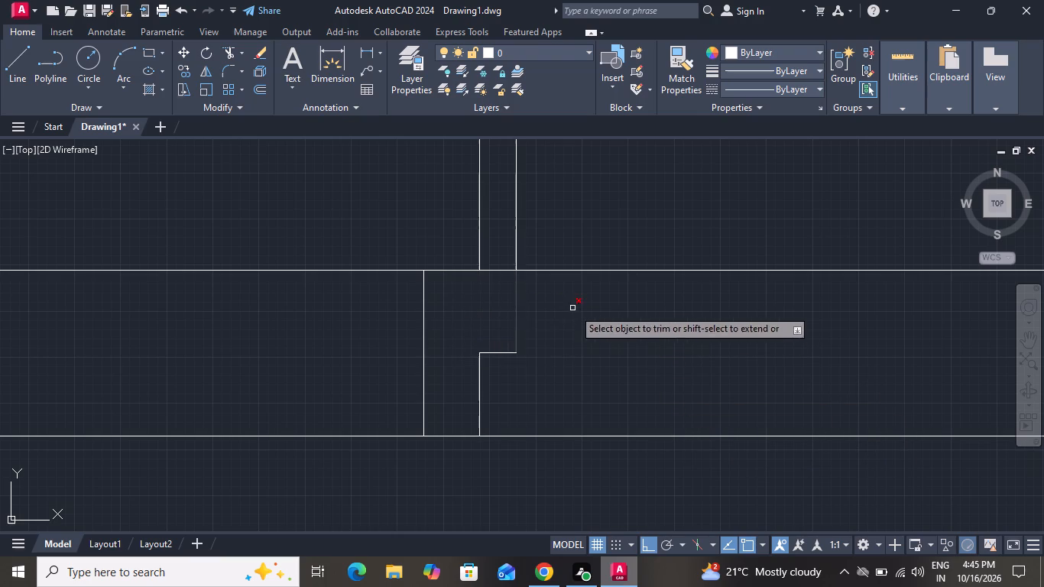
scroll(611, 336, down, 1)
drag(639, 302, 641, 295)
click(653, 264)
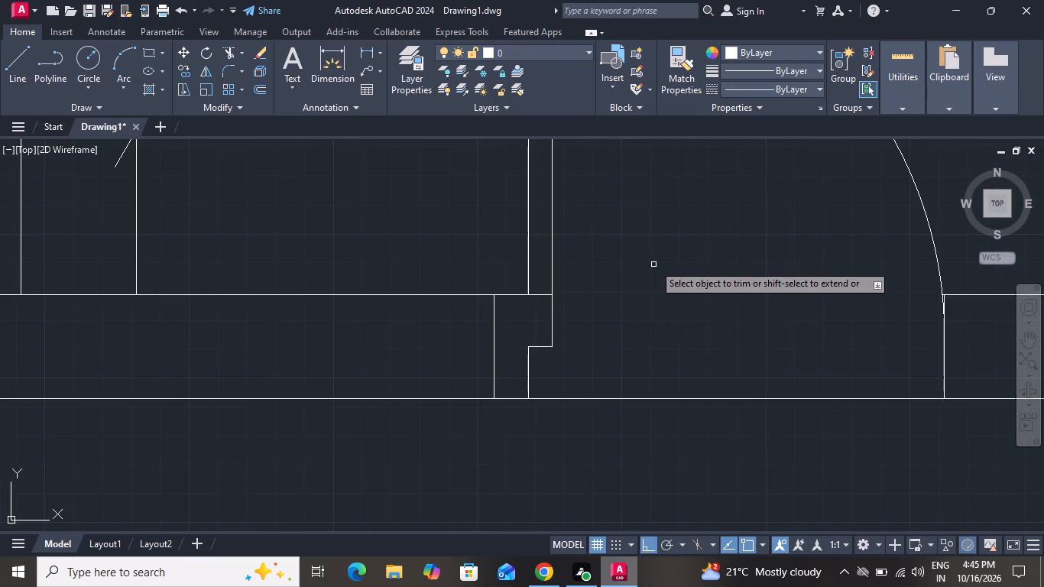
click(670, 385)
click(673, 456)
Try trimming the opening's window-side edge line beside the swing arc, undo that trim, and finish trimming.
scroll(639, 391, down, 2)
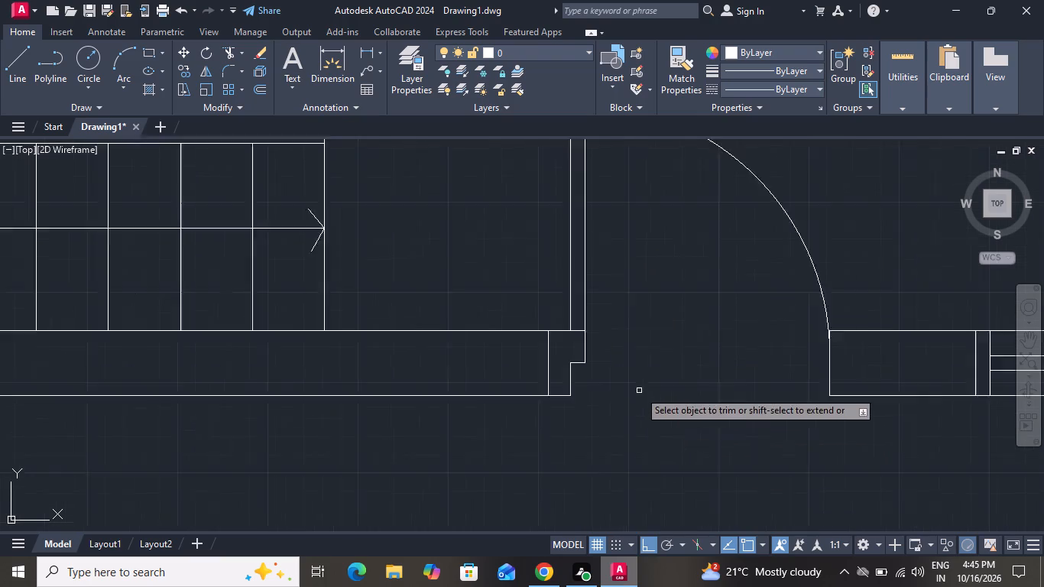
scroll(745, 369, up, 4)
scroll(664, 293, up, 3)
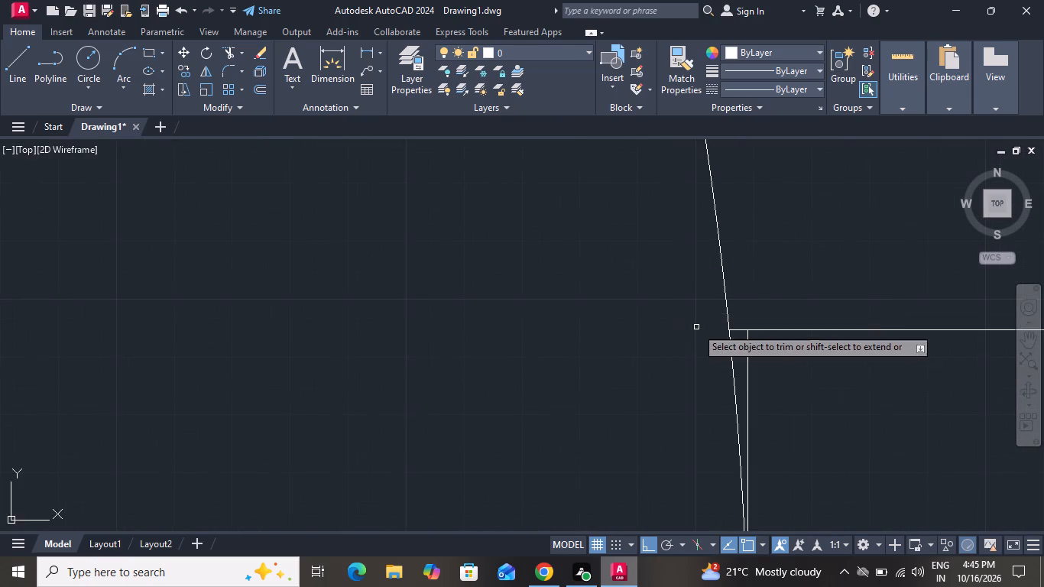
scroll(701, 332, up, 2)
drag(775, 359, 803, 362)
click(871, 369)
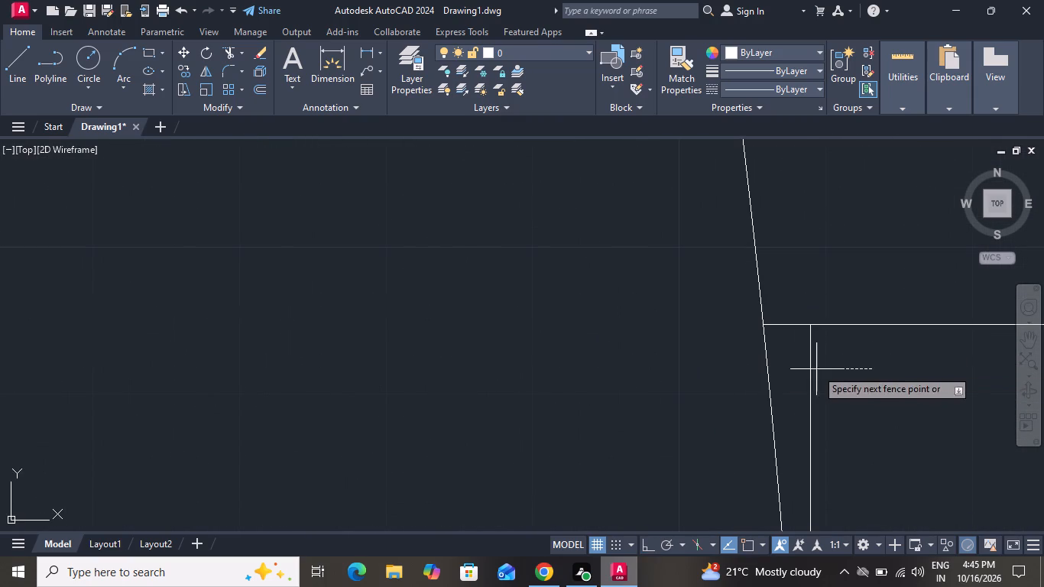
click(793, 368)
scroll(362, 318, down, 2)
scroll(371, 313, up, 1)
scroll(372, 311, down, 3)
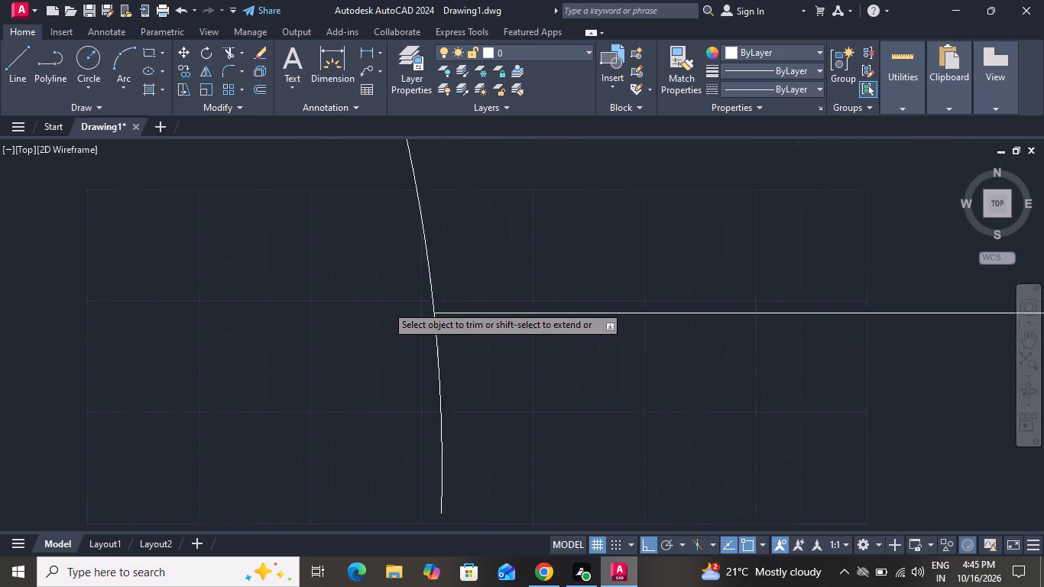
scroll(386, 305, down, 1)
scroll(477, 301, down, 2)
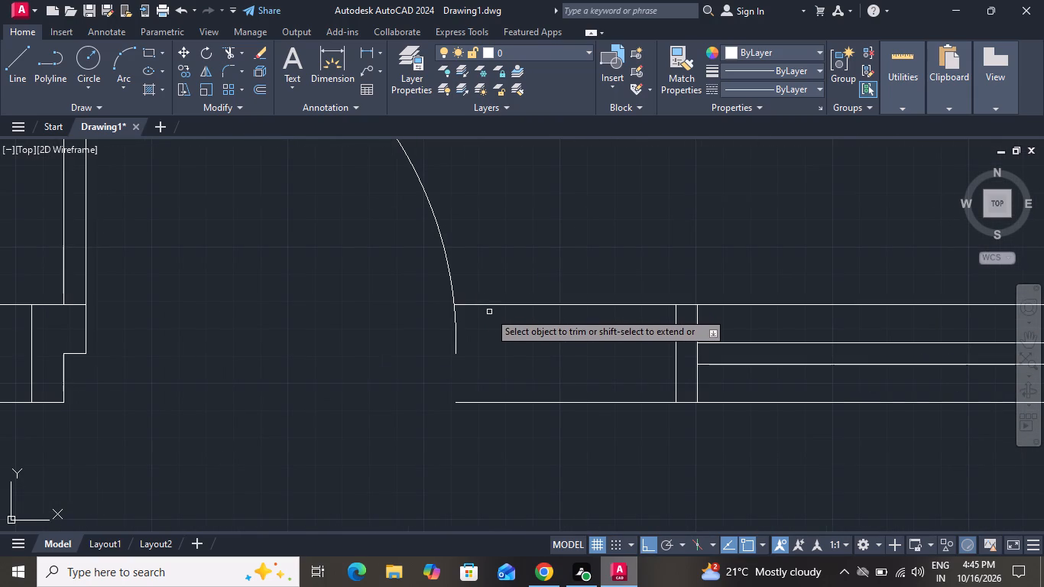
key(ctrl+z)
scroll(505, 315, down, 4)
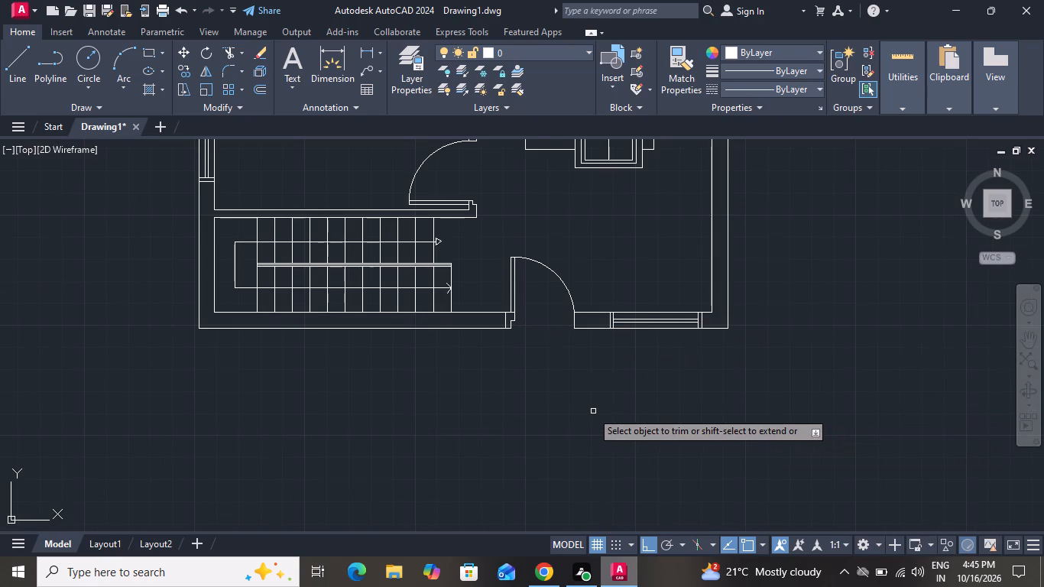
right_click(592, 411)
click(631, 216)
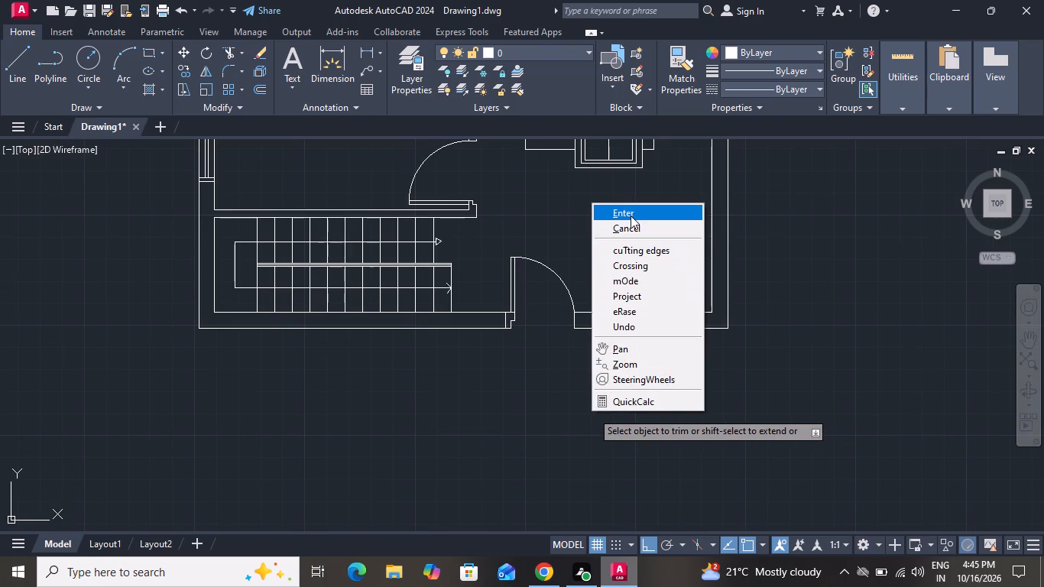
Draw a rectangular entrance step about 4'-1" by 10" against the outer wall line, spanning the door opening.
click(144, 47)
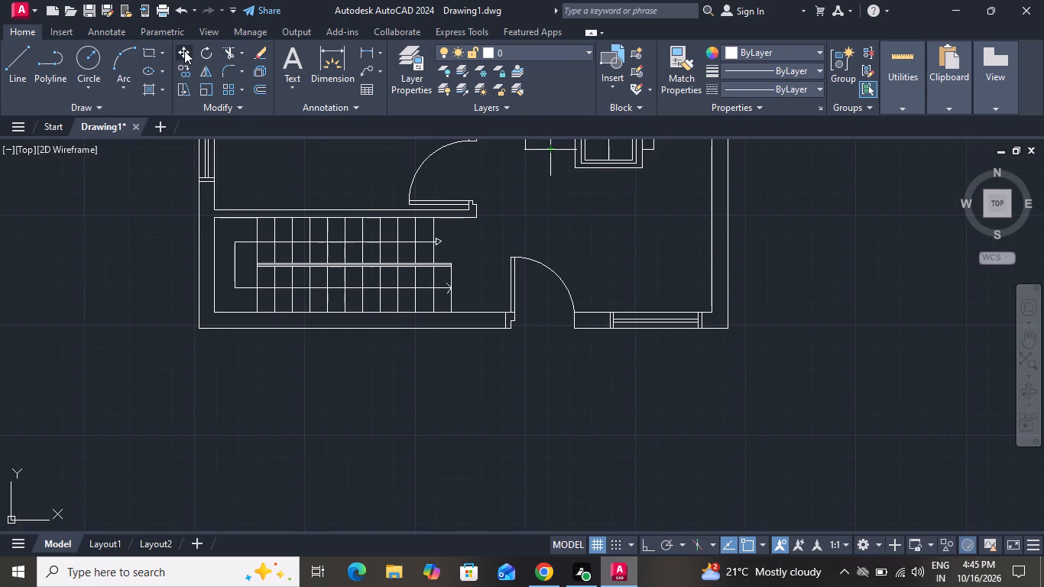
scroll(388, 276, up, 1)
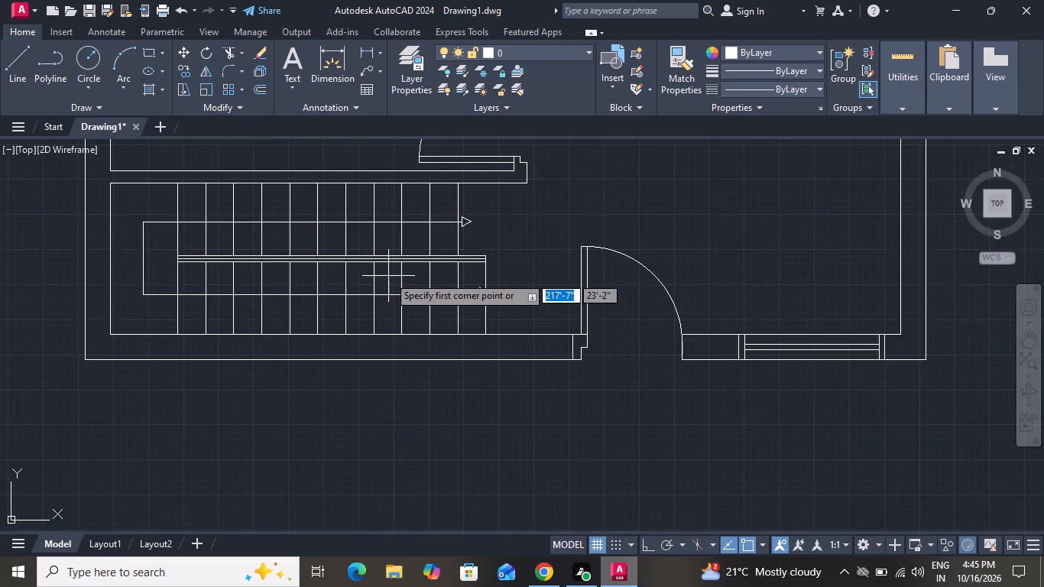
scroll(388, 276, up, 1)
scroll(700, 470, up, 2)
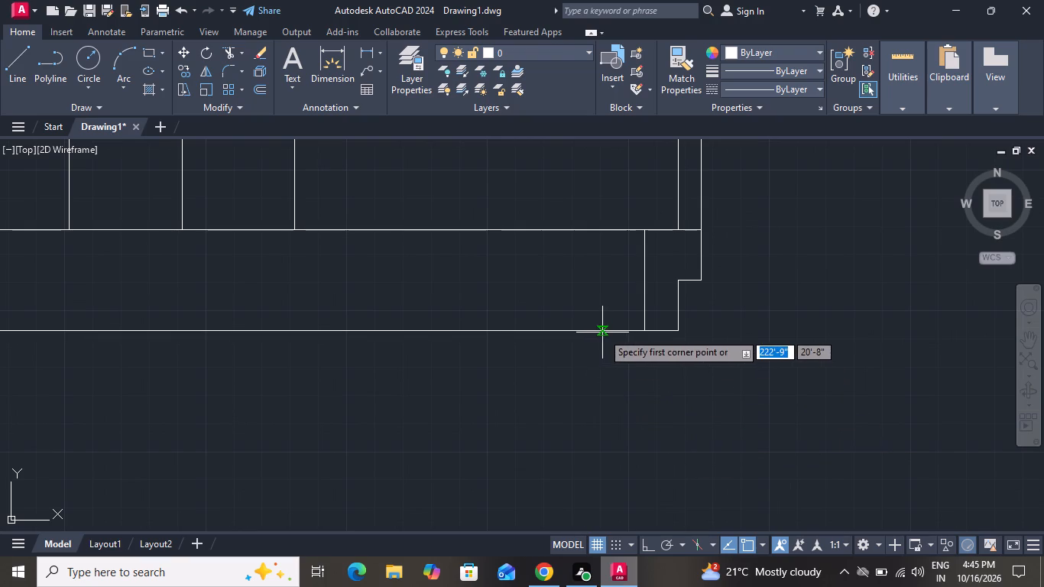
click(602, 332)
scroll(709, 446, down, 3)
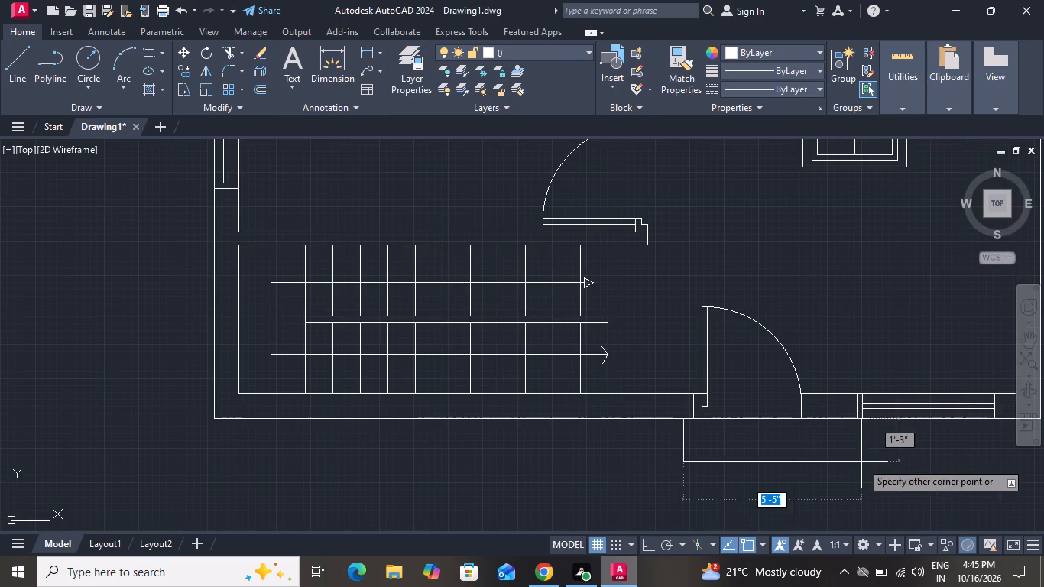
click(818, 446)
Copy the entrance step rectangle 10" outward so the copy adjoins its outer edge.
click(818, 446)
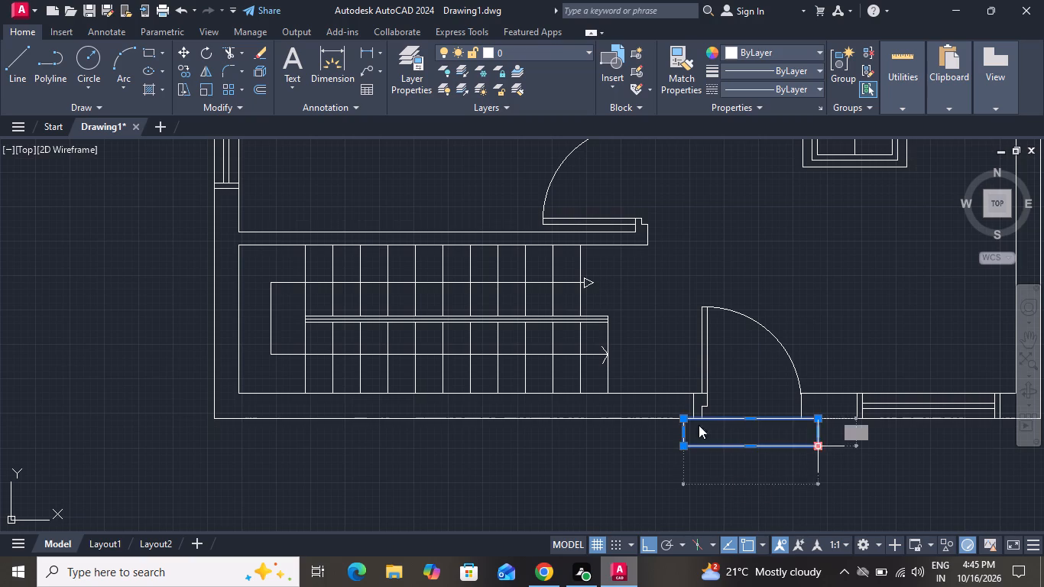
click(185, 78)
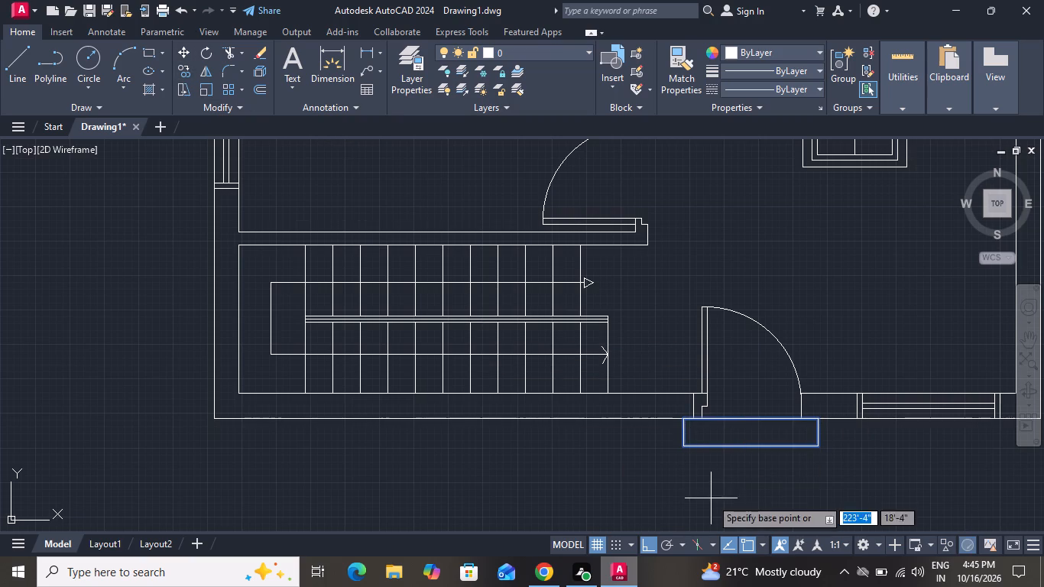
click(680, 415)
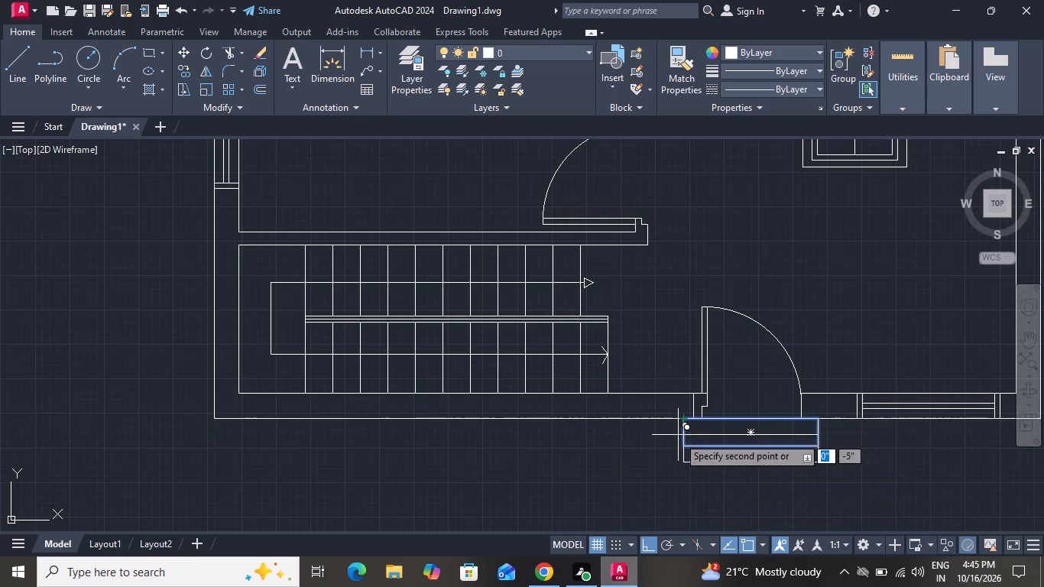
click(679, 446)
right_click(679, 446)
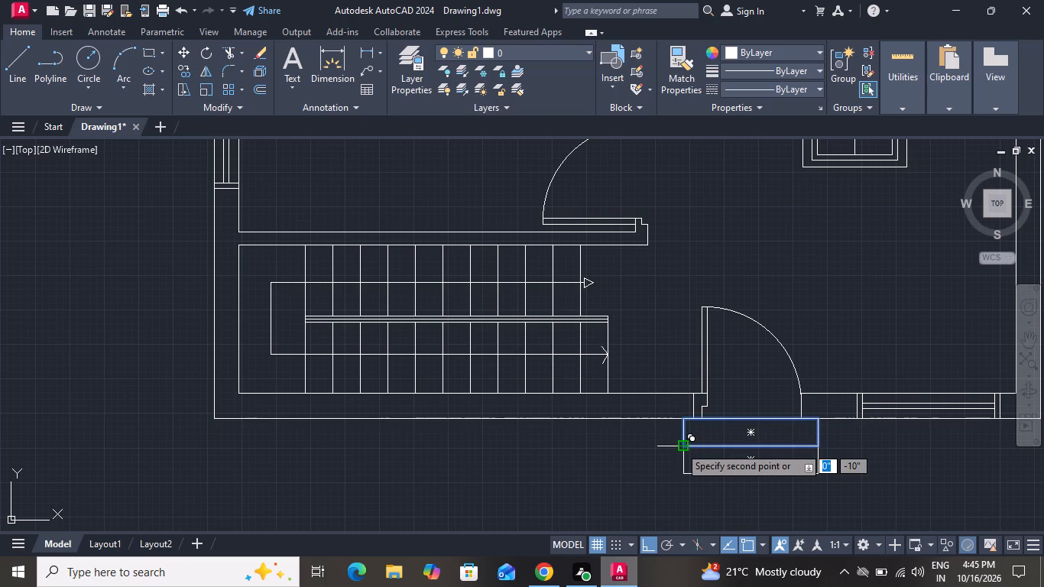
click(718, 261)
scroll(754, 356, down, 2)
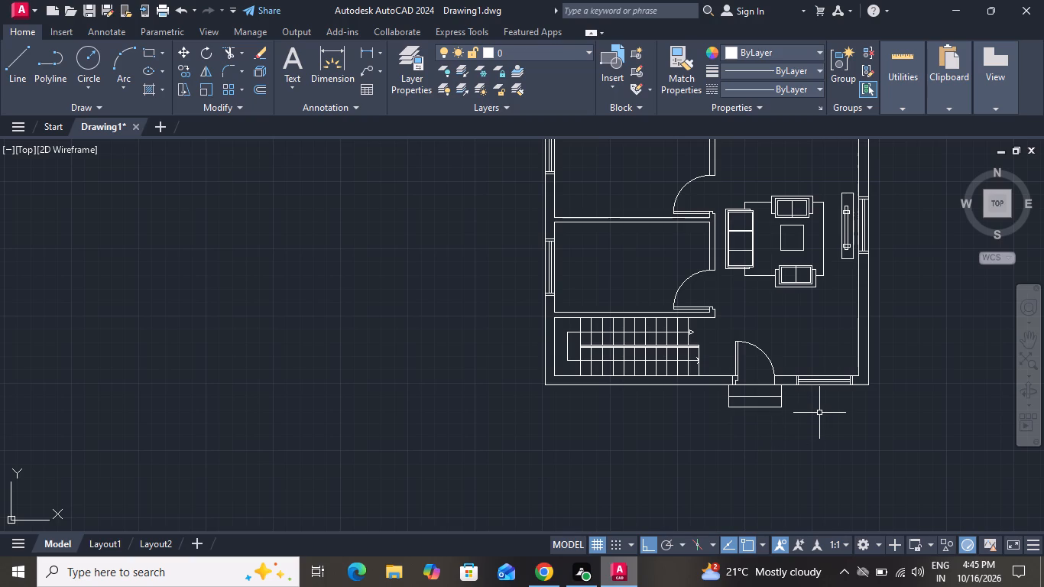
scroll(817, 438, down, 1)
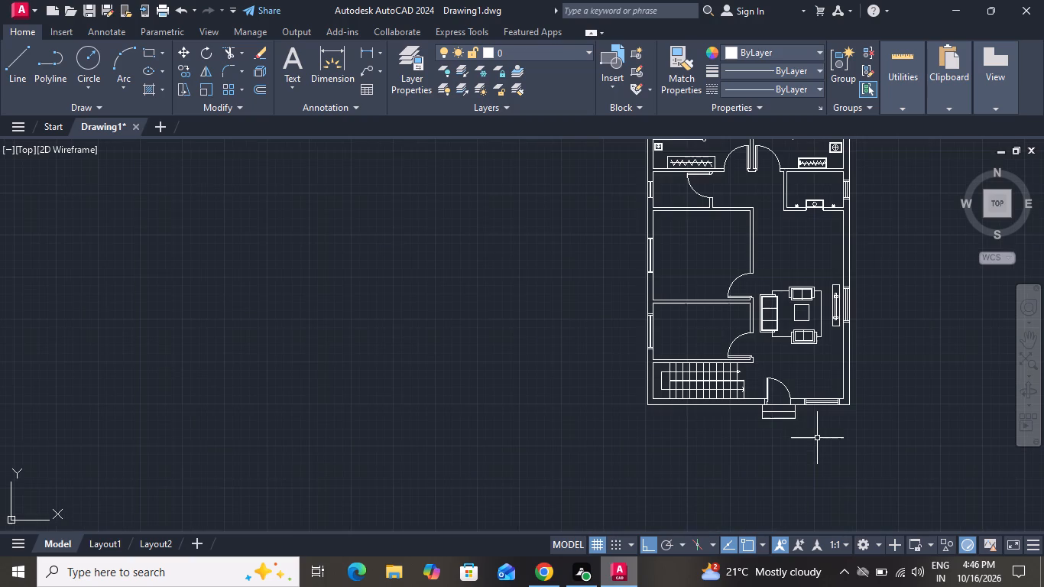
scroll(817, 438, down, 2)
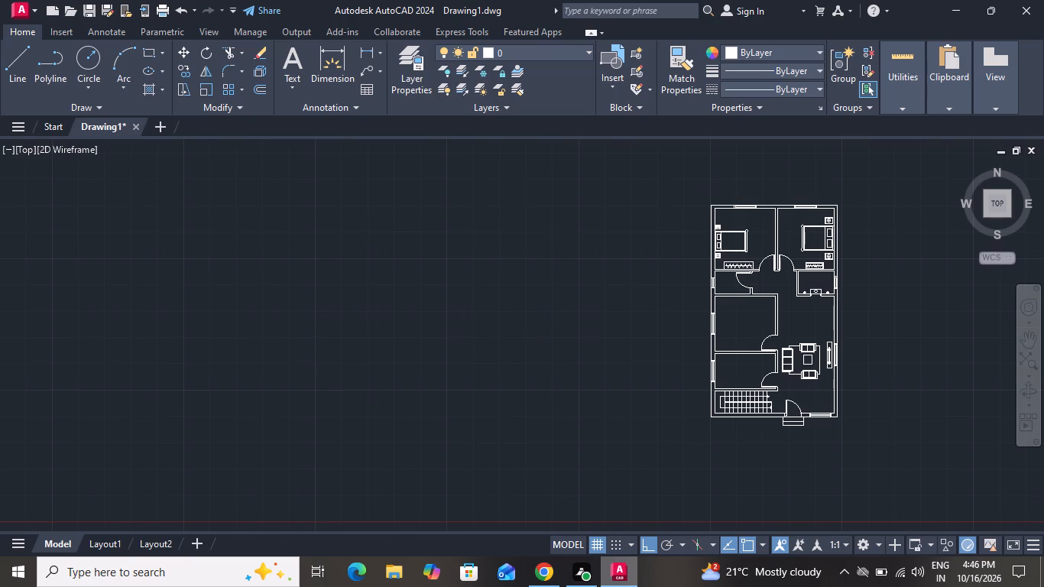
Draw an L-shaped counter edge in the room above the stairs, about 4'-9" down, 4'-7" across, and down to the lower wall.
scroll(766, 385, up, 2)
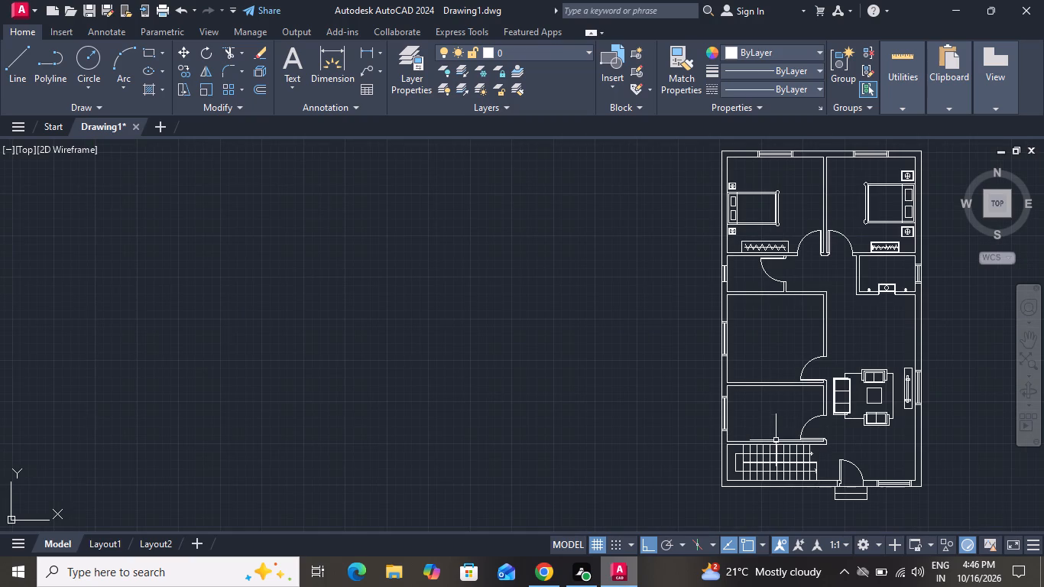
scroll(777, 453, up, 2)
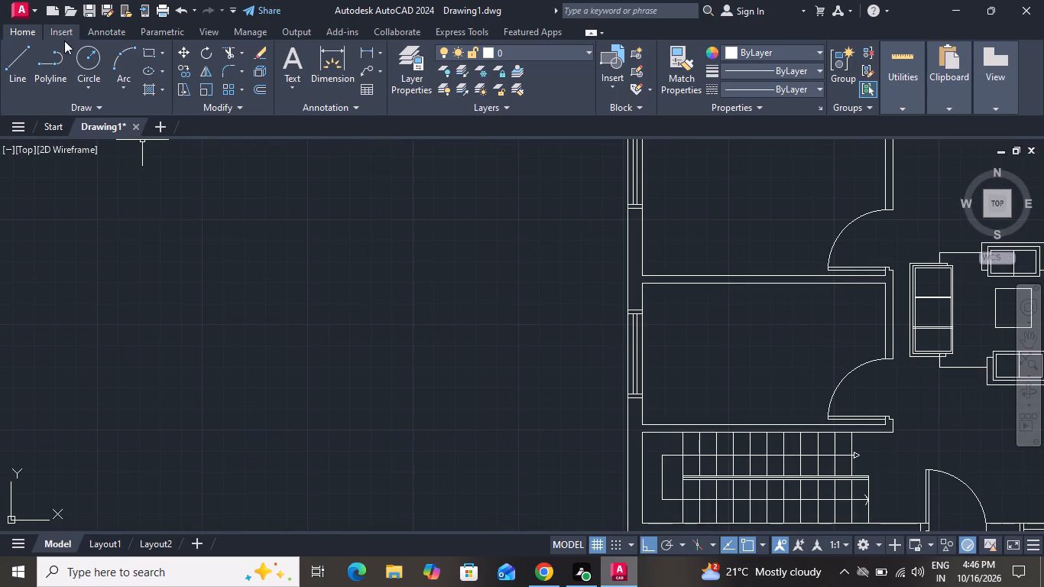
click(24, 63)
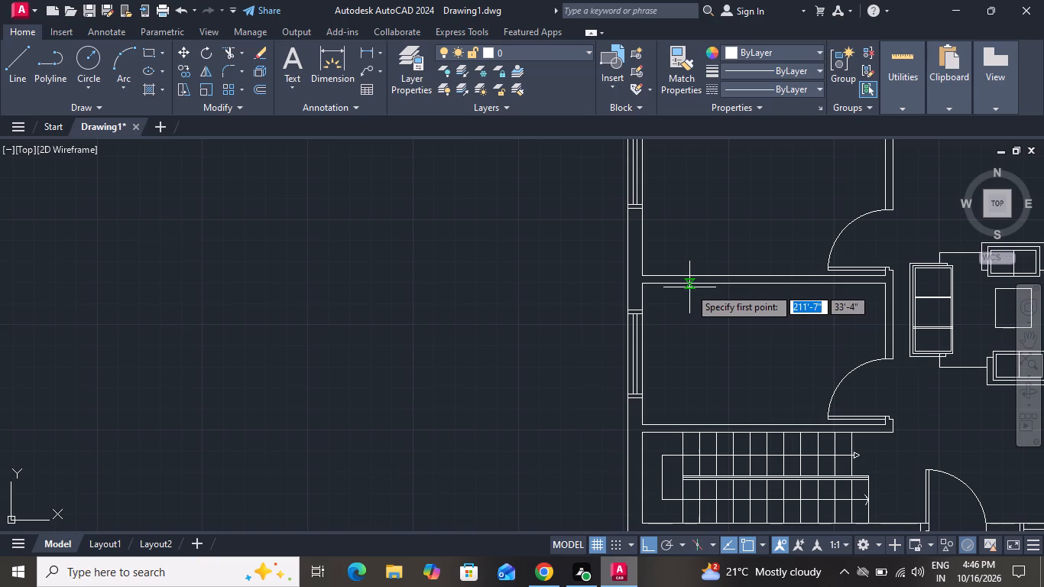
click(689, 284)
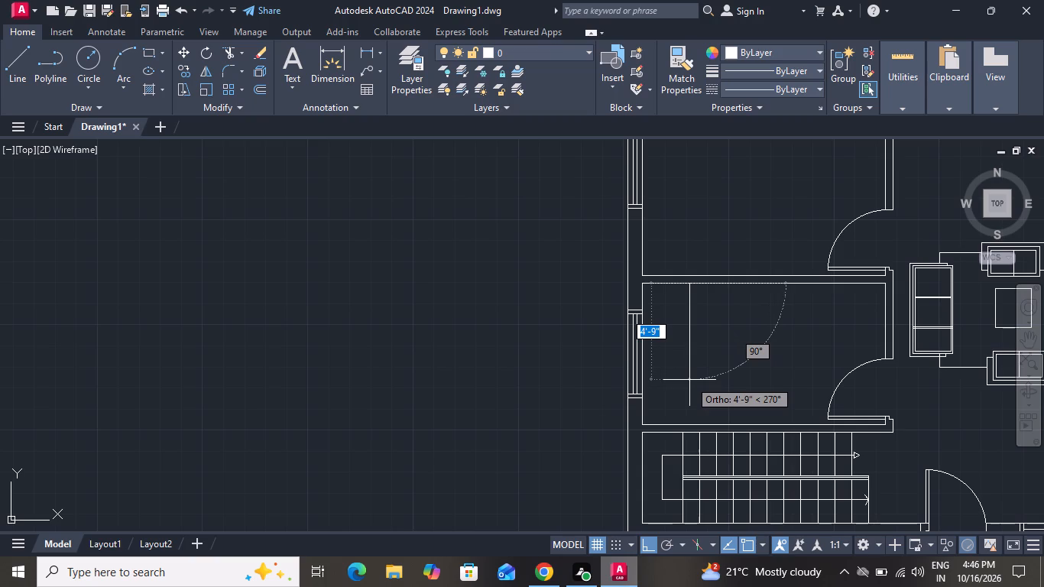
click(689, 380)
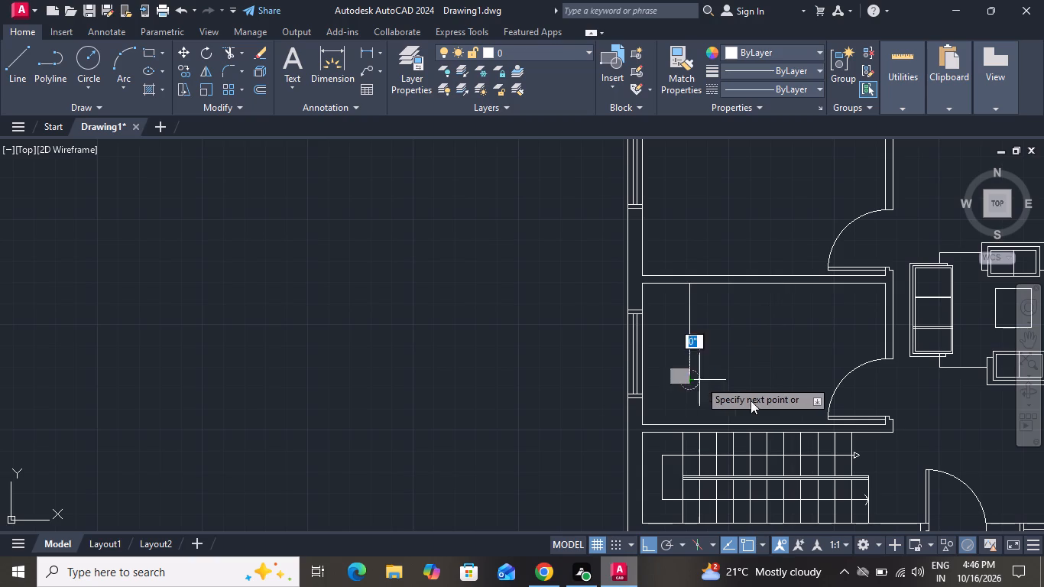
click(783, 373)
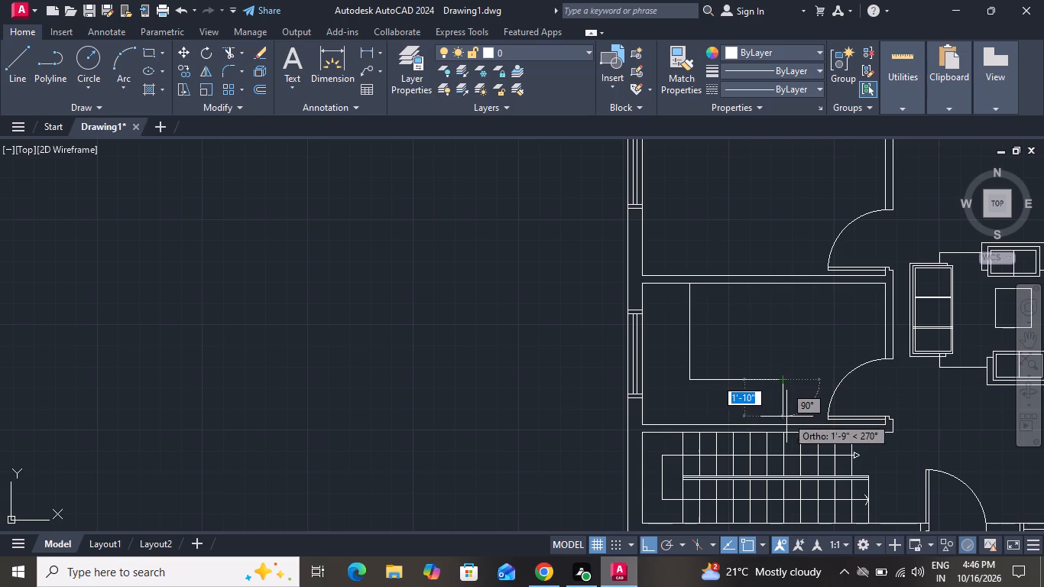
click(784, 423)
right_click(784, 423)
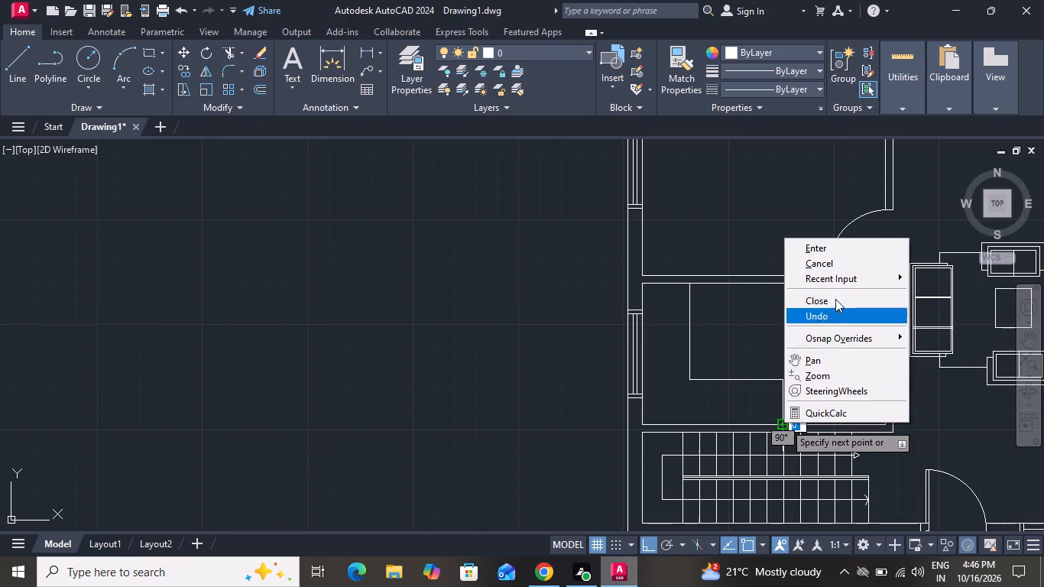
click(831, 270)
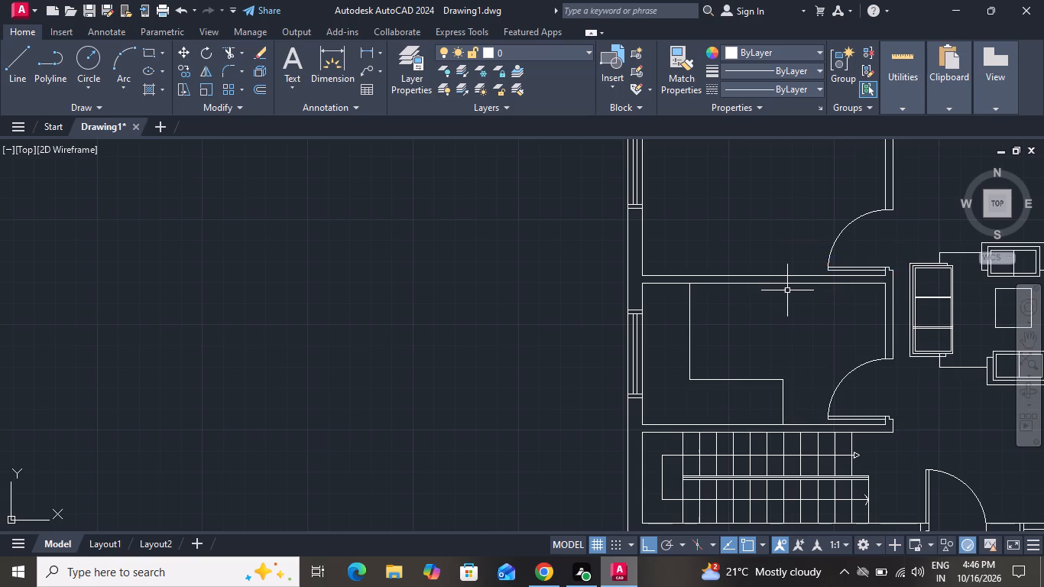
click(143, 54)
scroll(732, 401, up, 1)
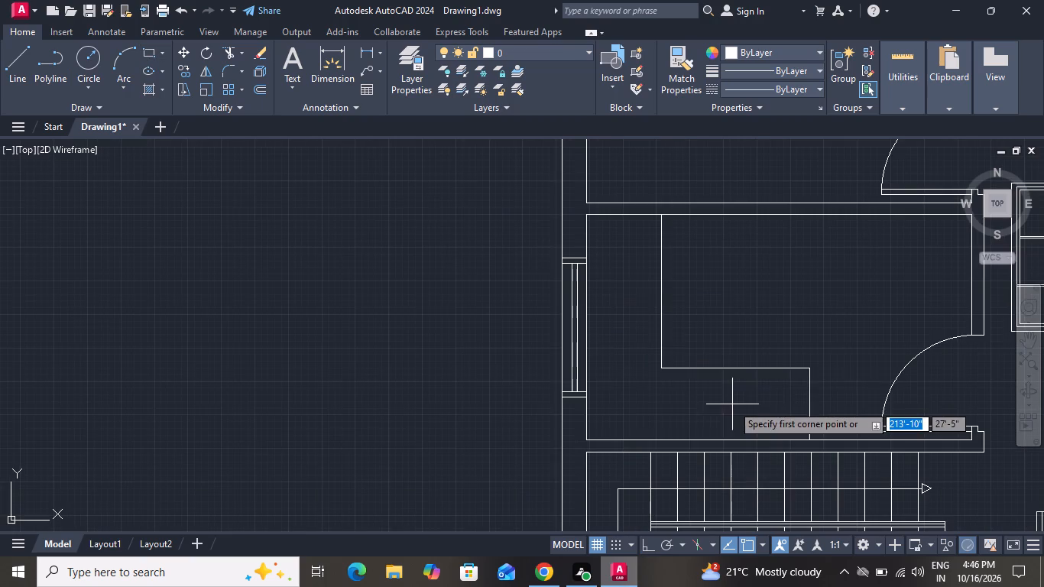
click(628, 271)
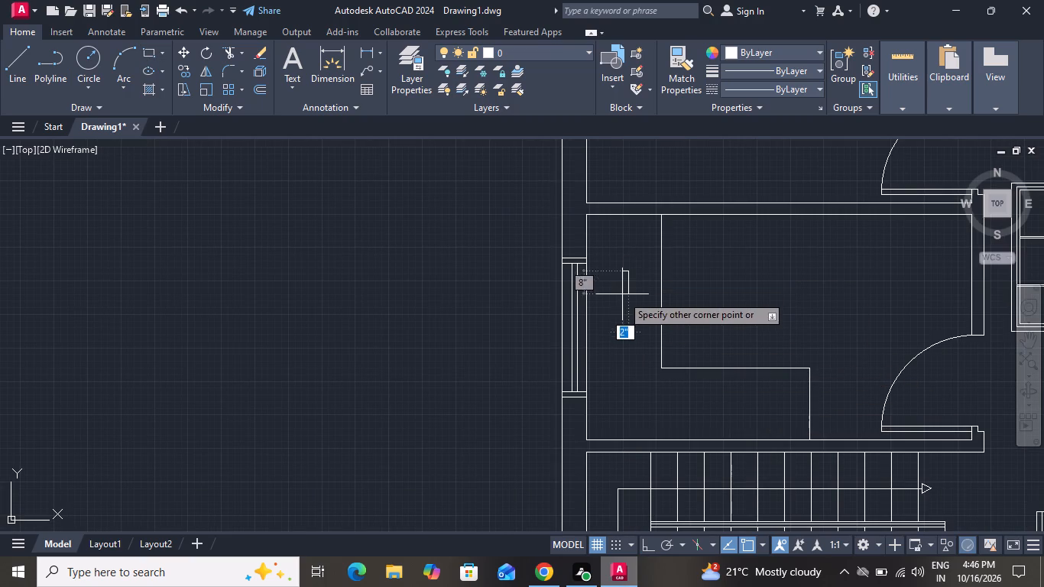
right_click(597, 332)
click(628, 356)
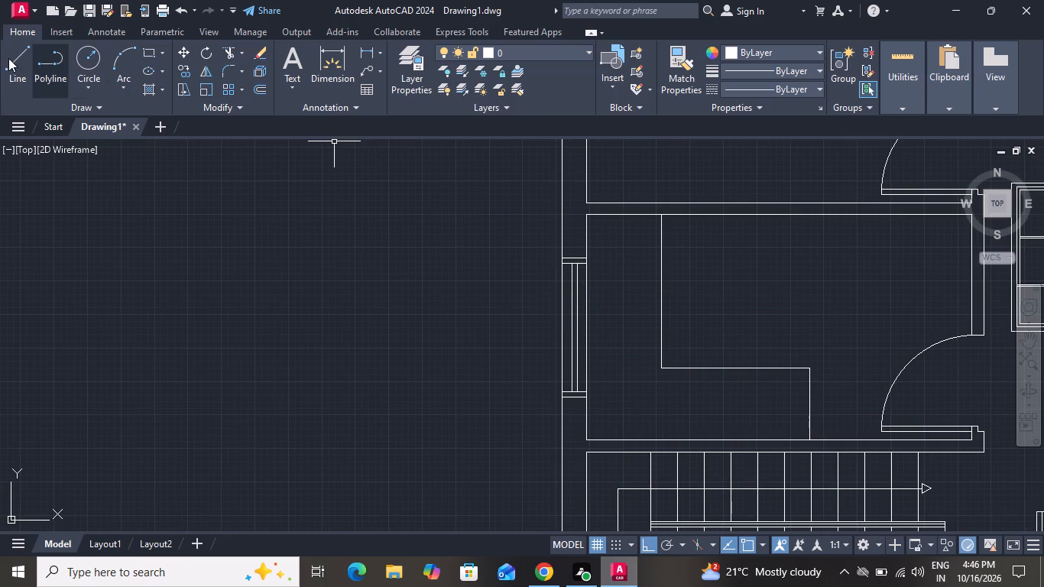
Draw a stove rectangle about 2' by 2'-1" on the counter, against the inner wall line beside the window.
click(152, 59)
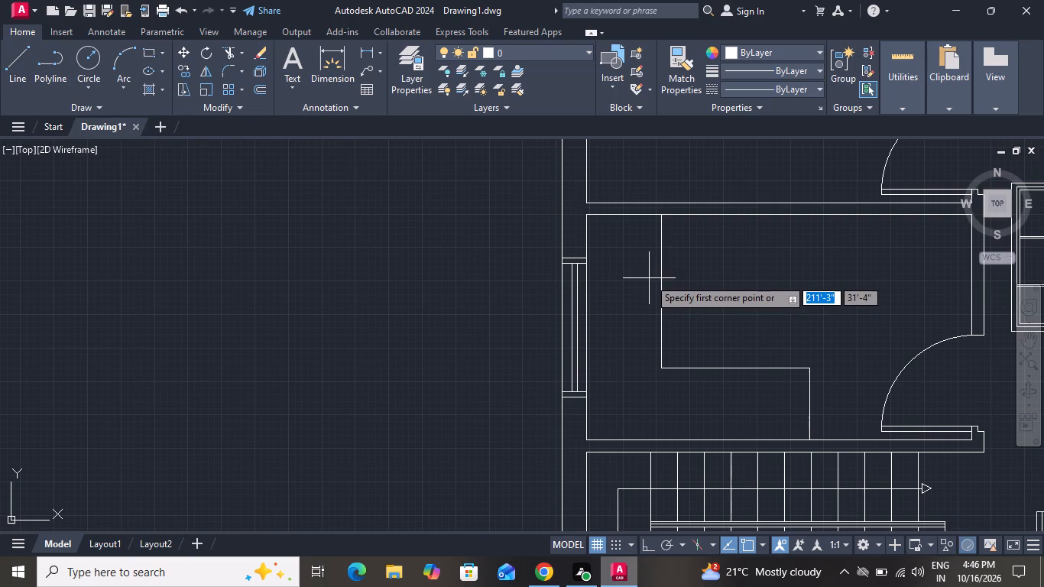
click(649, 278)
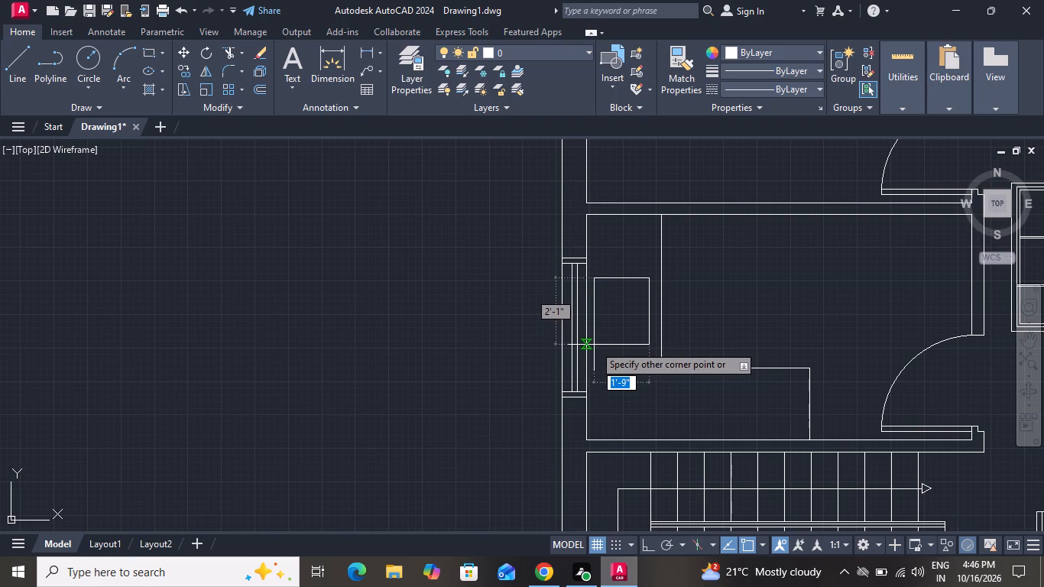
click(594, 345)
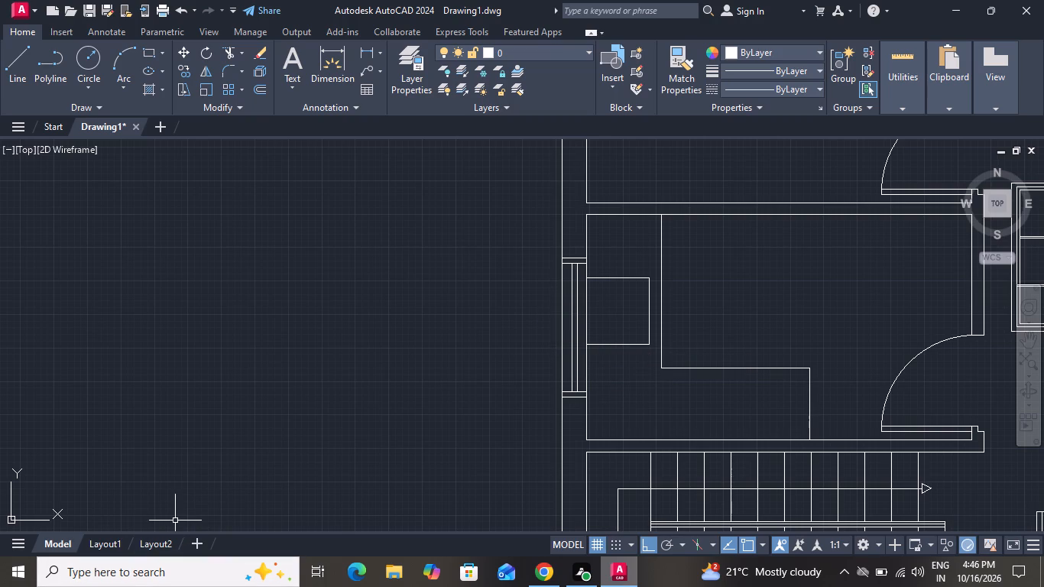
Offset the stove rectangle 1" inward.
key(o)
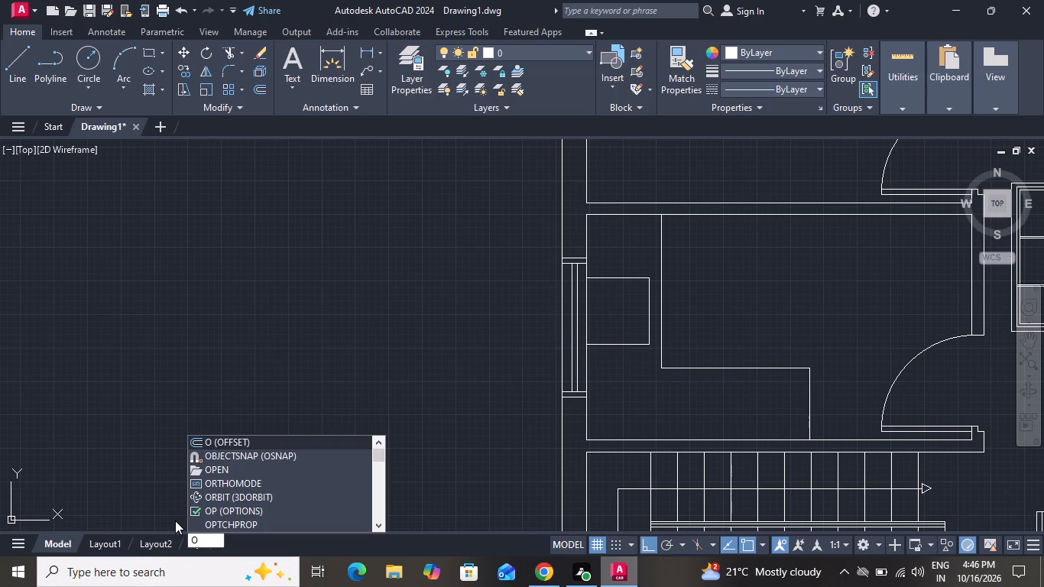
key(space)
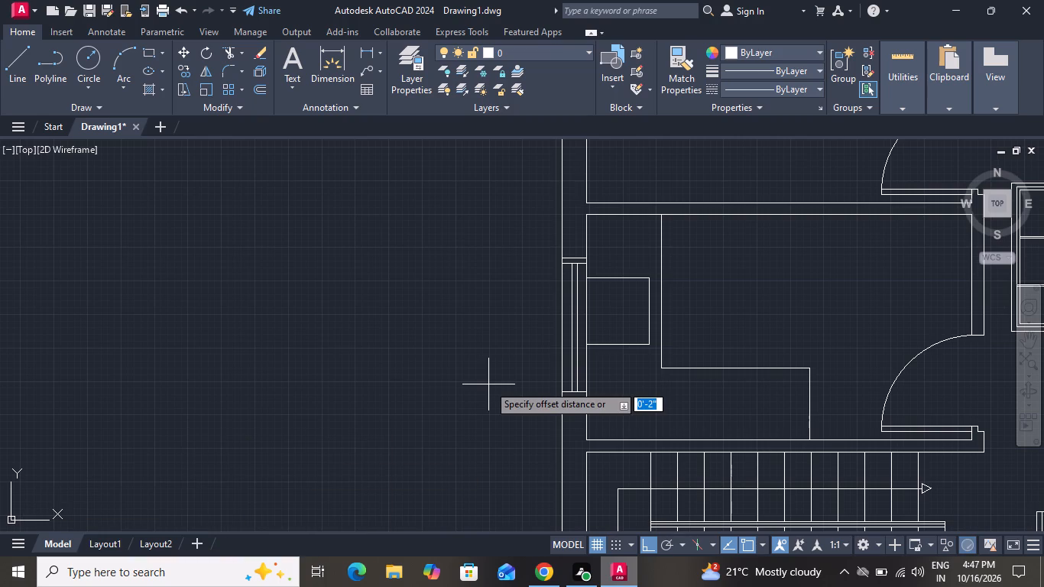
key(1)
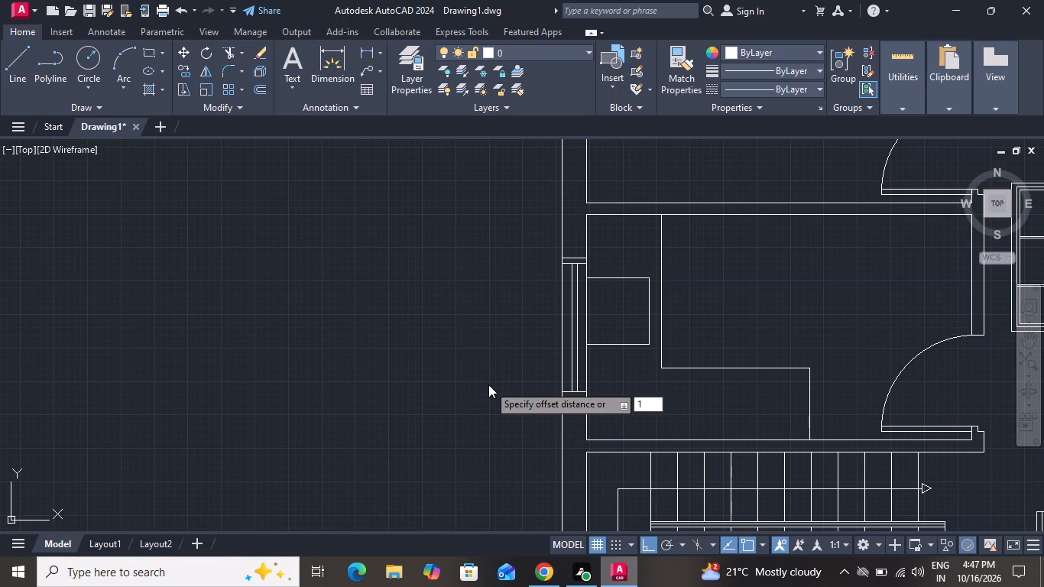
key(shift+quotedbl)
key(Return)
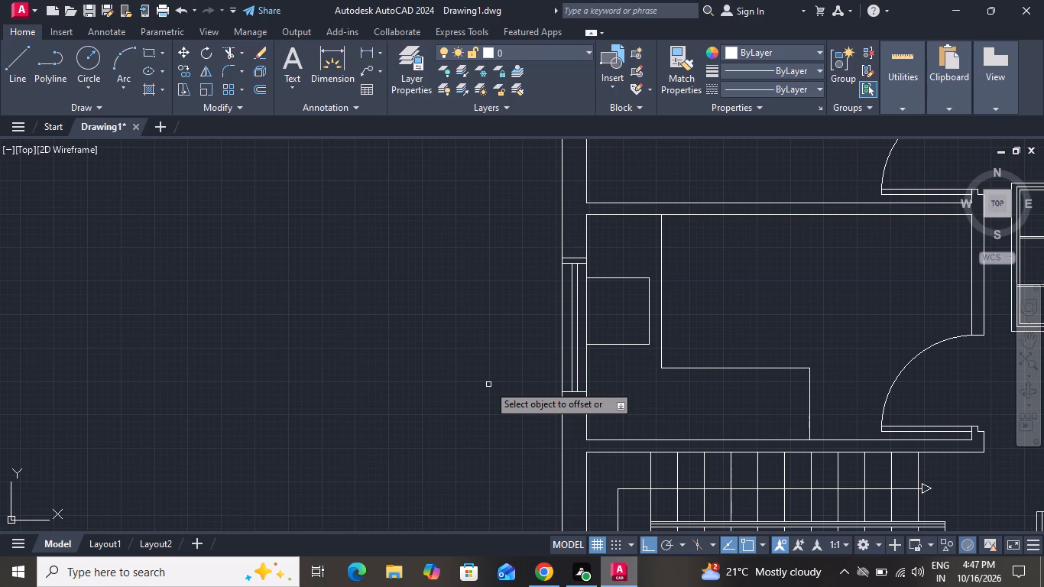
click(635, 280)
click(626, 313)
right_click(626, 313)
click(637, 334)
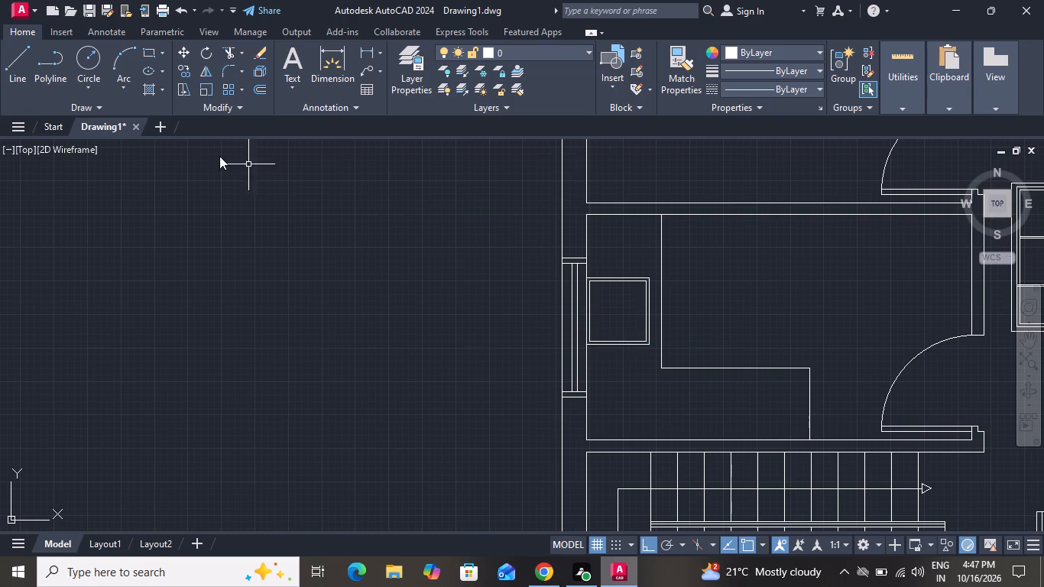
Draw two concentric burner circles with radii of about 3" and 1" in the stove's upper window-side corner.
click(87, 66)
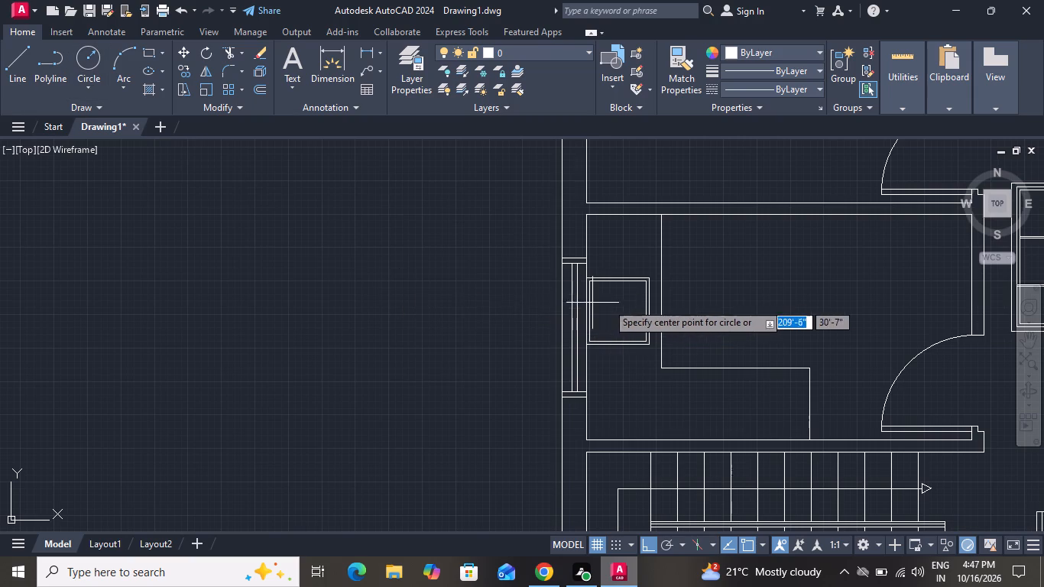
scroll(611, 303, up, 2)
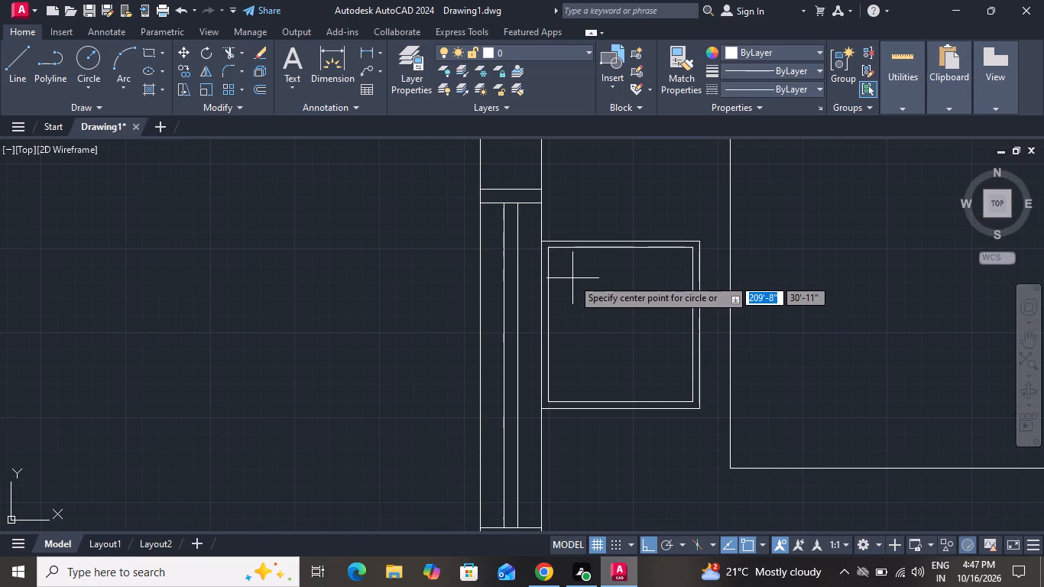
click(572, 278)
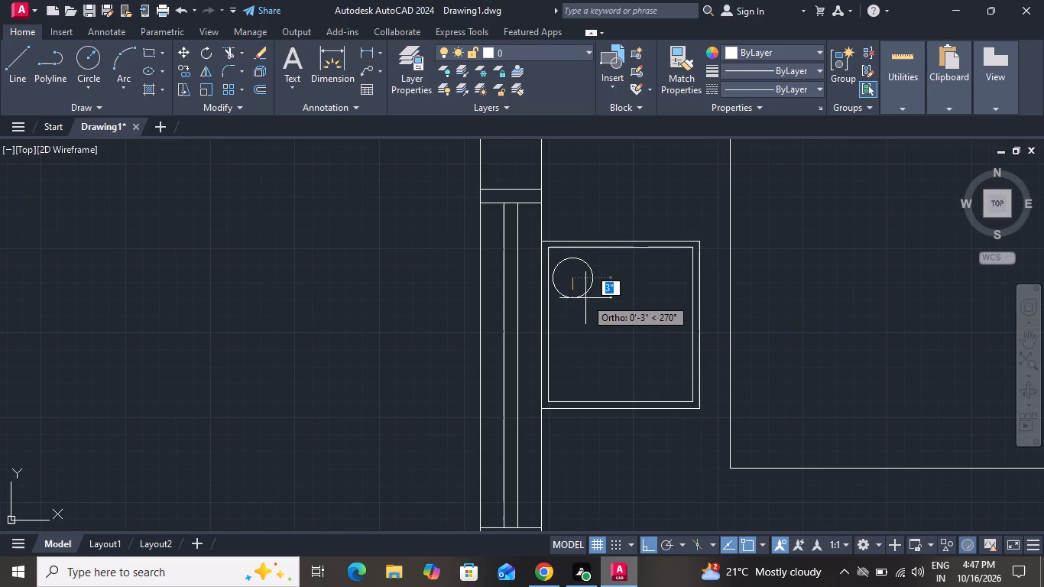
click(585, 298)
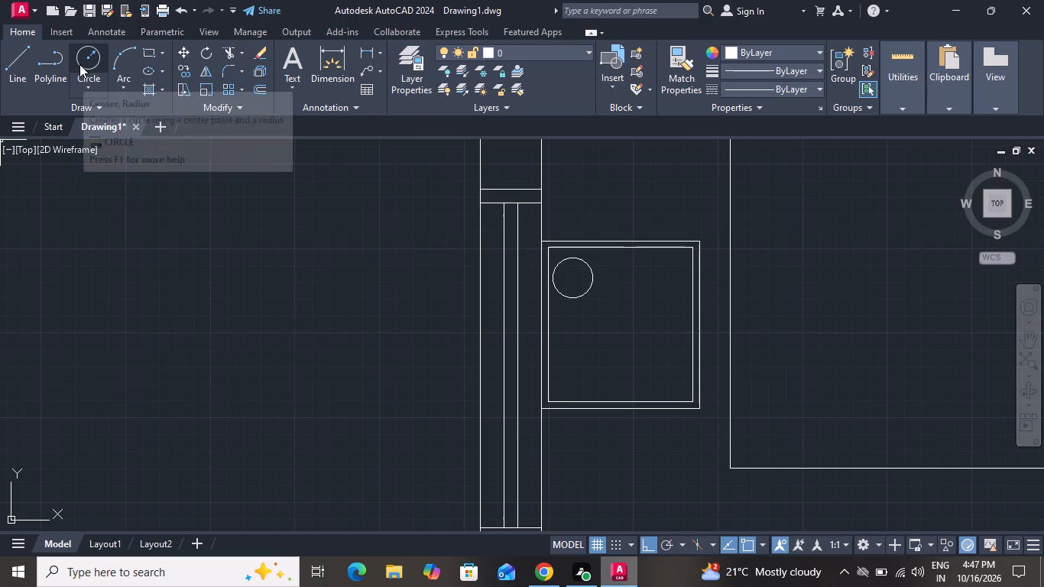
click(79, 64)
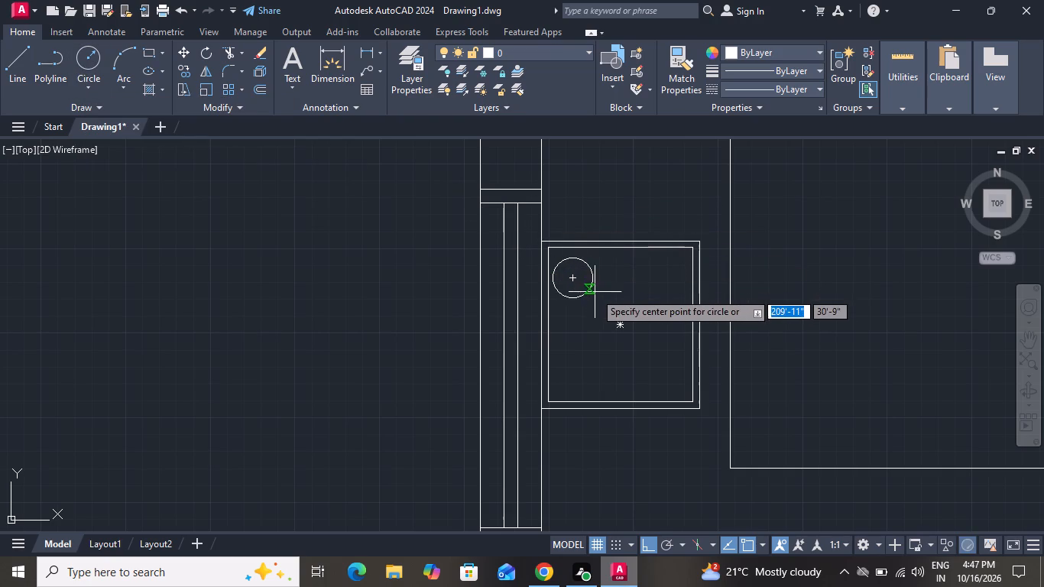
click(573, 277)
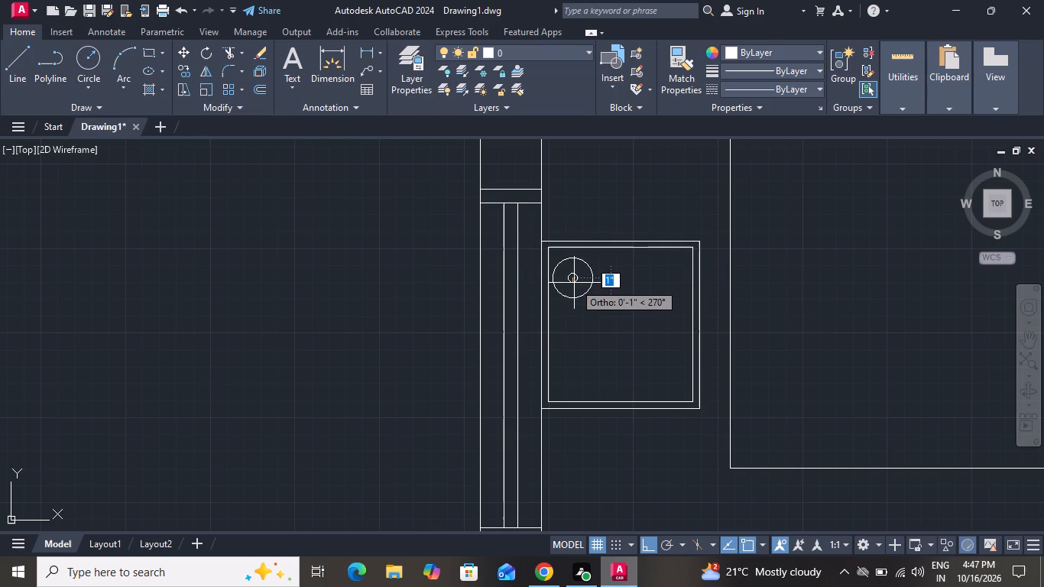
click(575, 287)
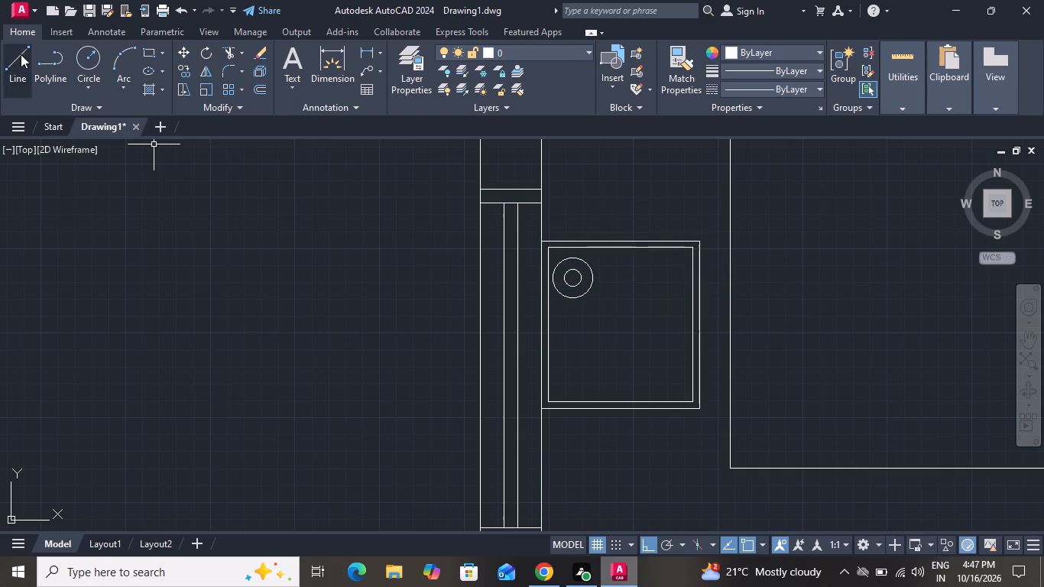
Draw a horizontal line about 2" long joining the two burner circles at their window-side quadrants.
click(21, 54)
scroll(403, 208, up, 2)
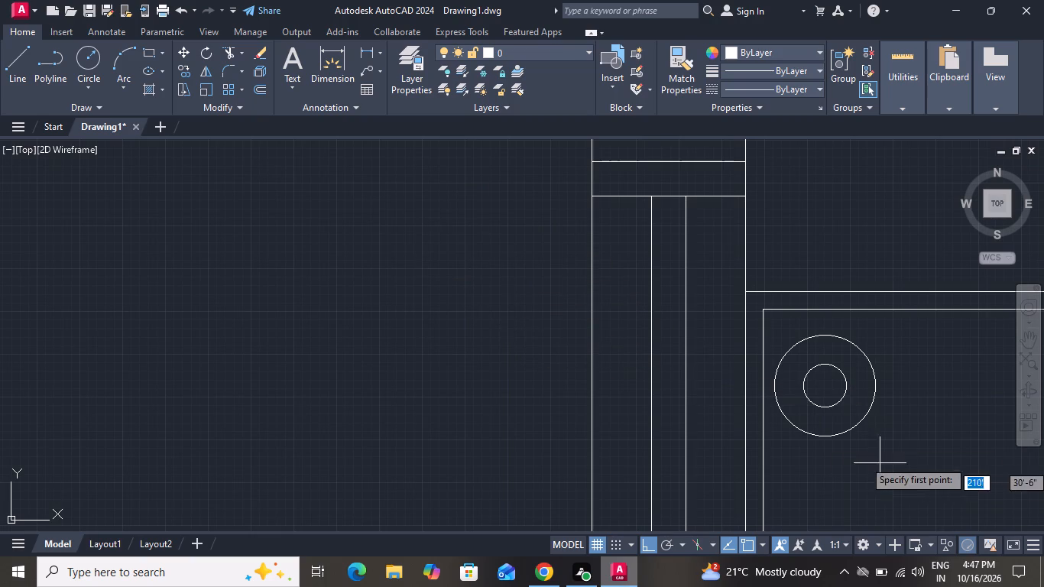
scroll(762, 402, up, 3)
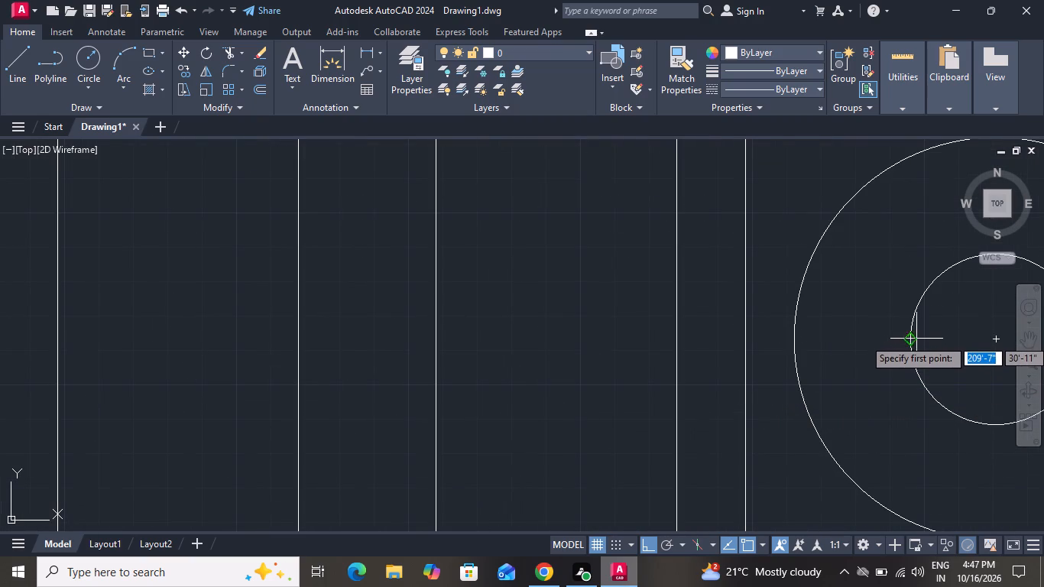
click(908, 340)
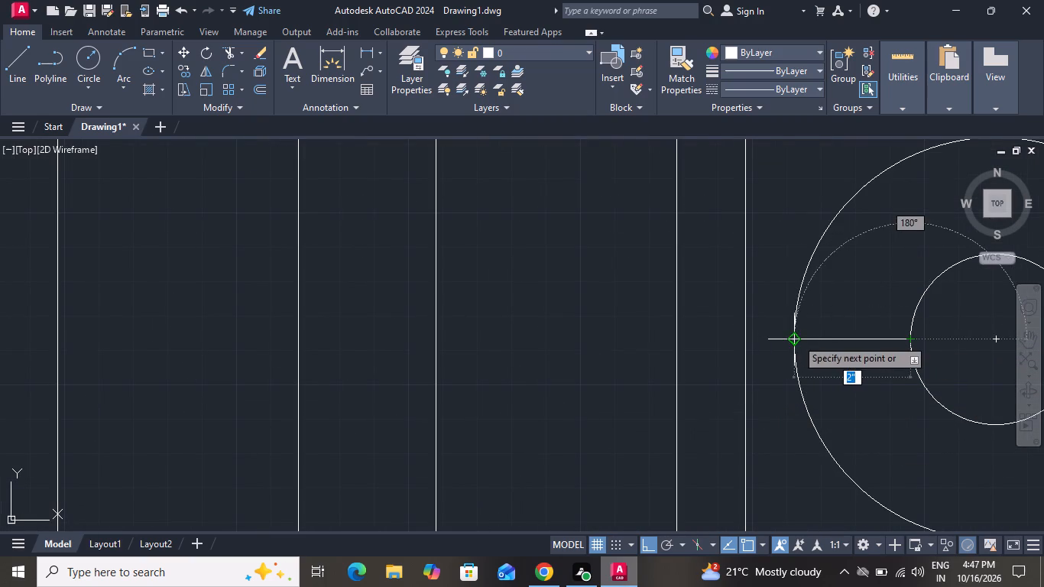
click(796, 339)
right_click(796, 339)
click(822, 356)
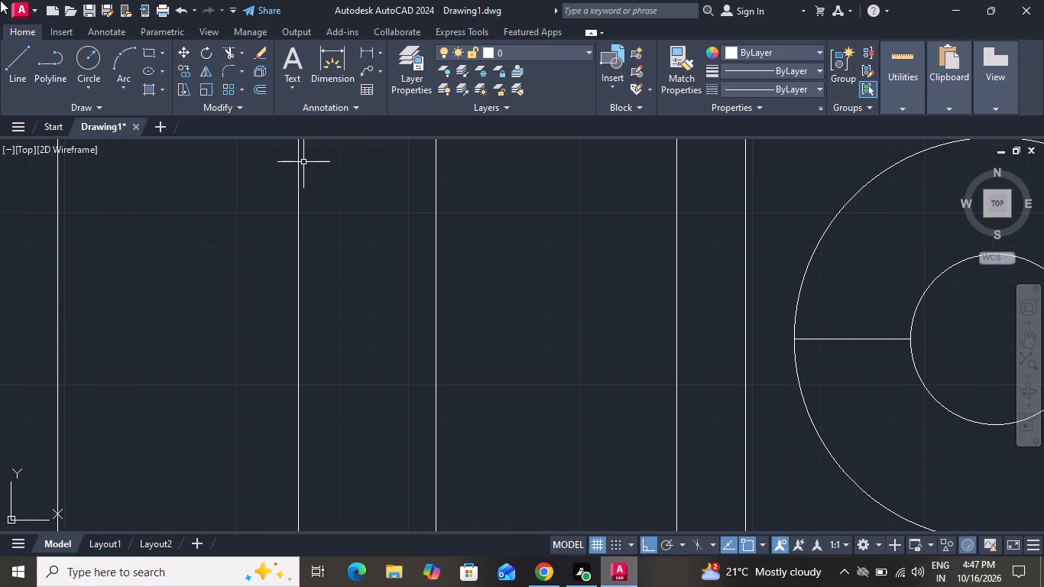
Draw a vertical line about 2" long joining the two burner circles at their top quadrants.
click(10, 46)
scroll(168, 323, down, 3)
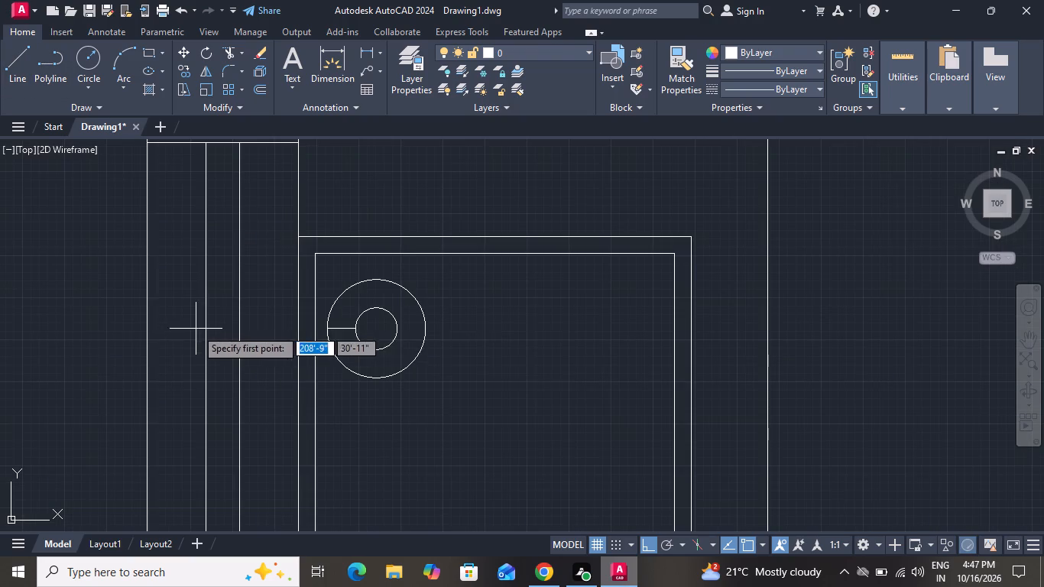
scroll(362, 316, up, 2)
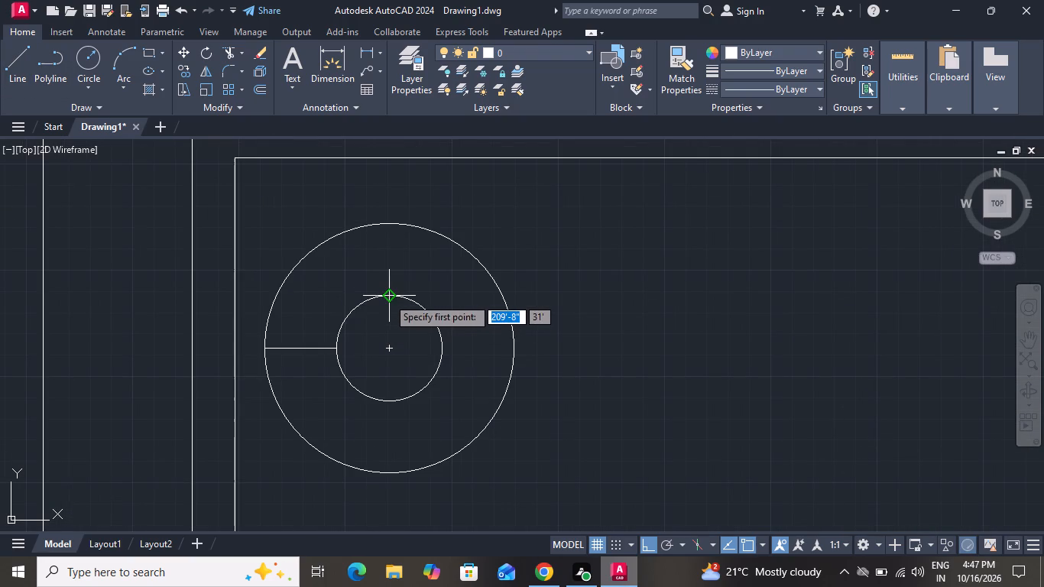
click(387, 297)
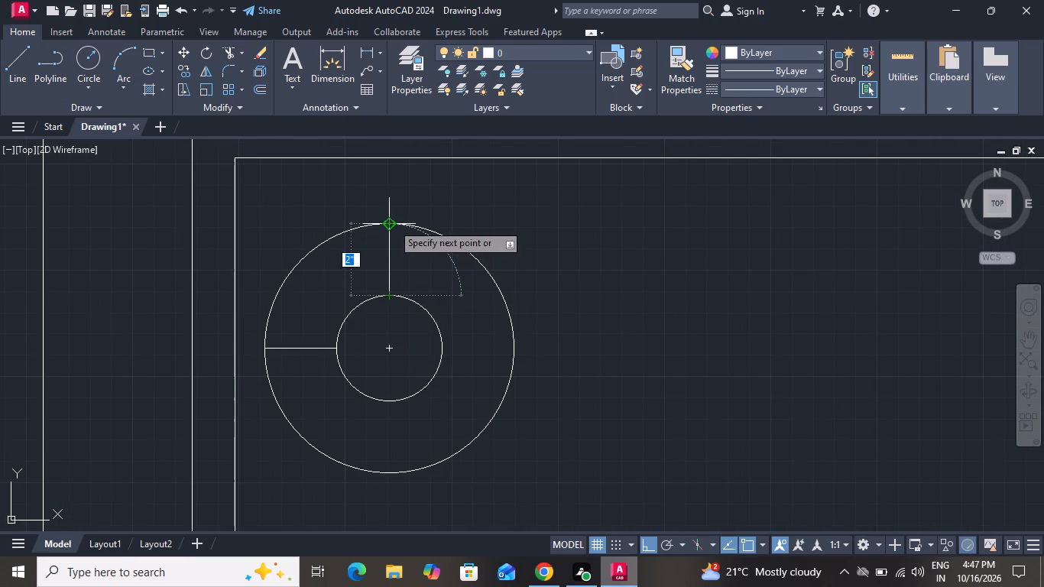
click(392, 223)
right_click(392, 223)
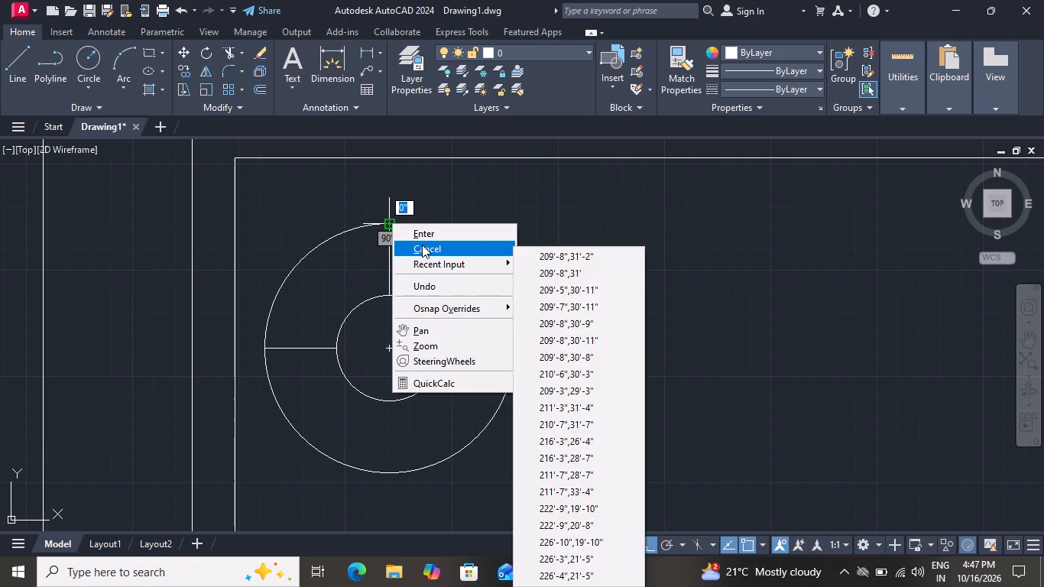
click(422, 245)
Draw a horizontal line about 2" long joining the two burner circles at their quadrants facing away from the window.
click(30, 73)
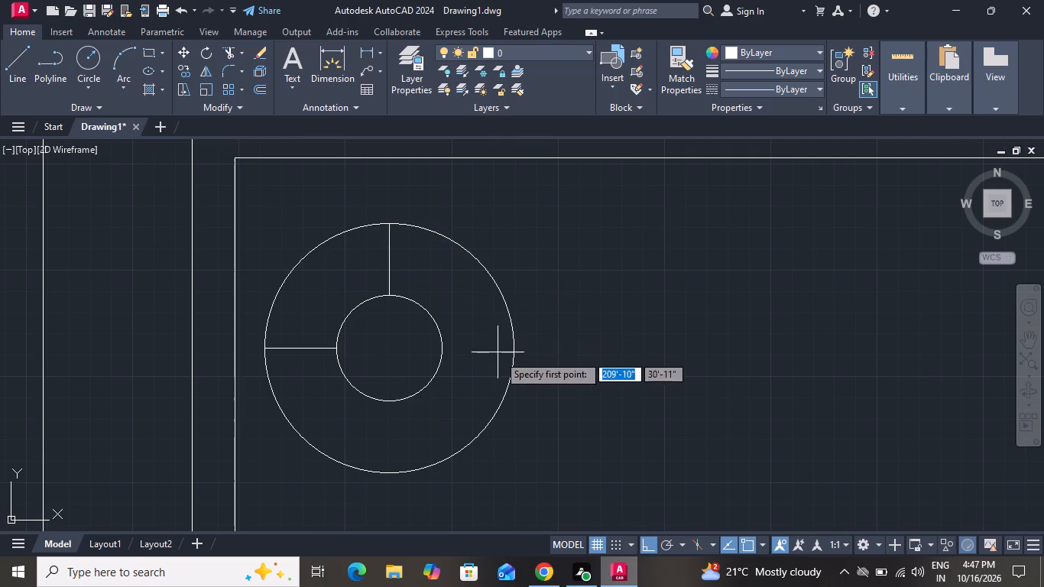
click(445, 349)
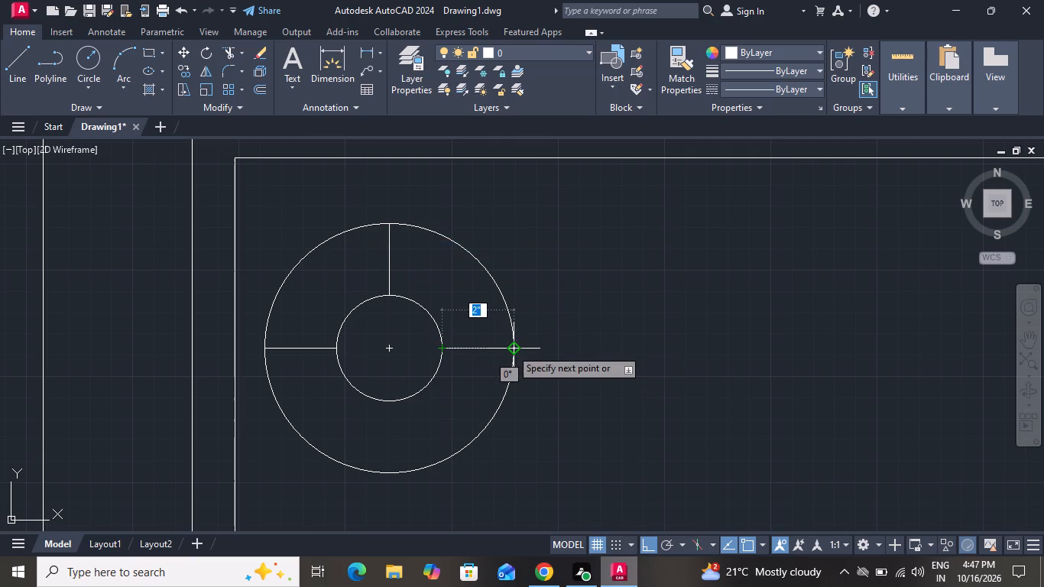
click(511, 349)
right_click(511, 349)
click(520, 370)
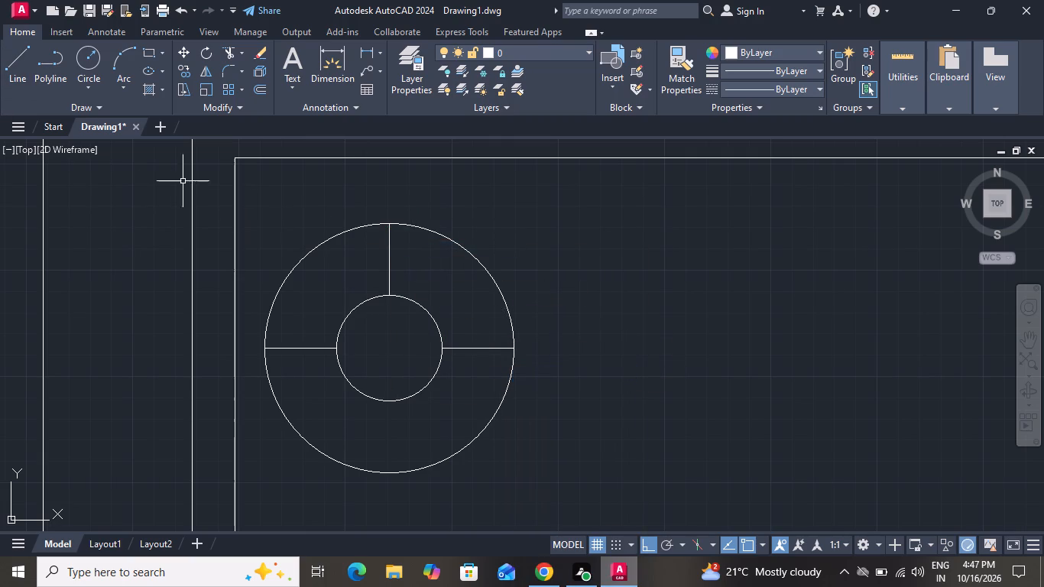
Draw a vertical line about 2" long joining the two burner circles at their bottom quadrants.
click(26, 52)
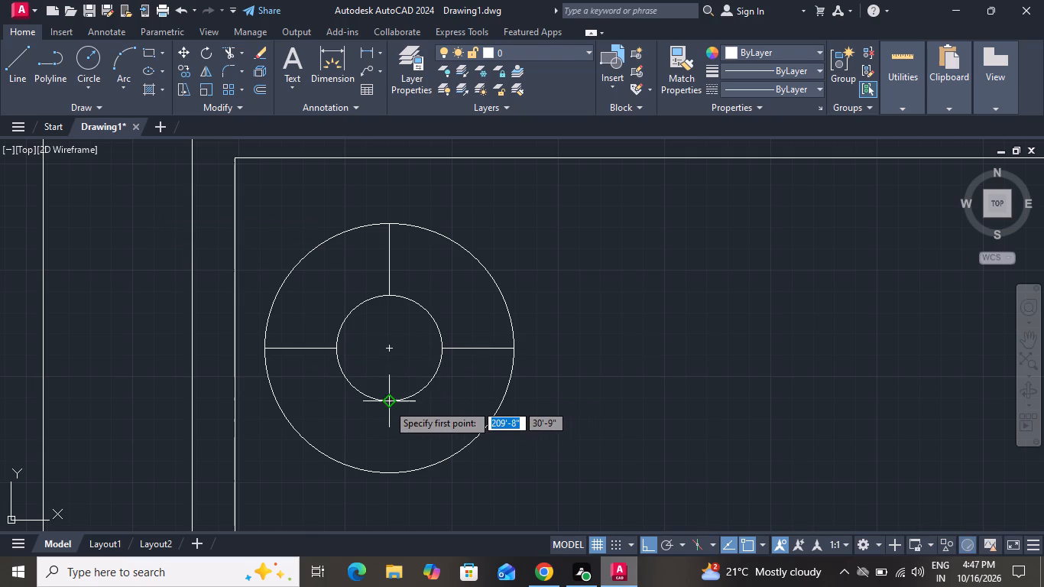
click(387, 404)
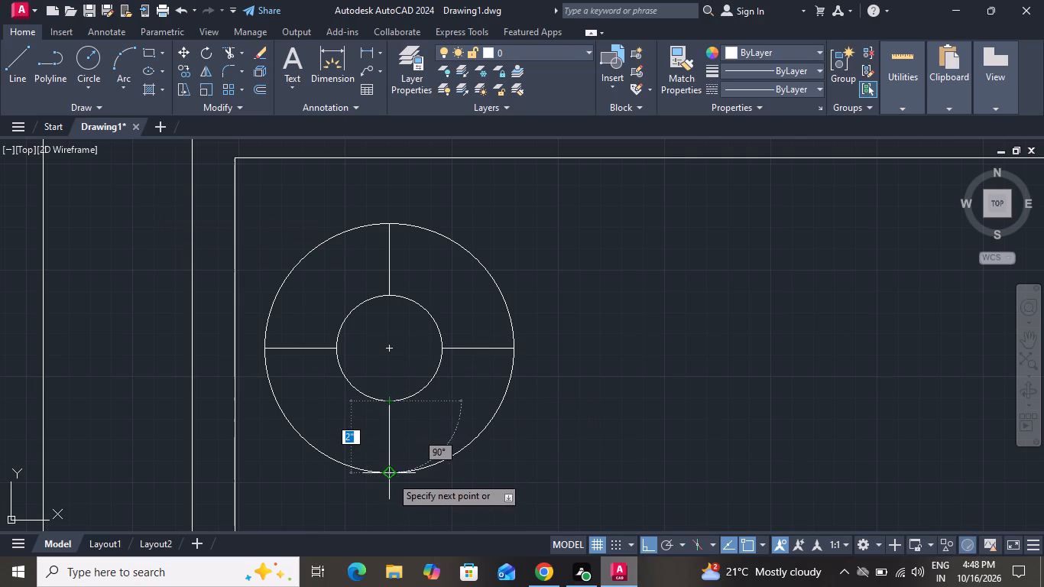
click(391, 475)
right_click(391, 475)
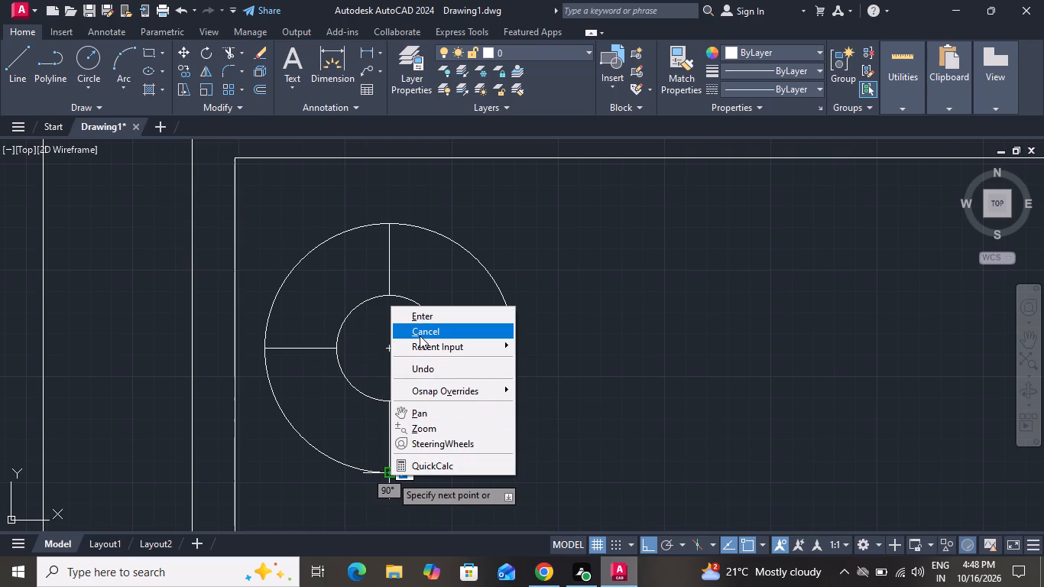
click(420, 336)
Move the complete burner, both circles and four lines, about 2" horizontally away from the window.
scroll(540, 371, down, 2)
click(545, 316)
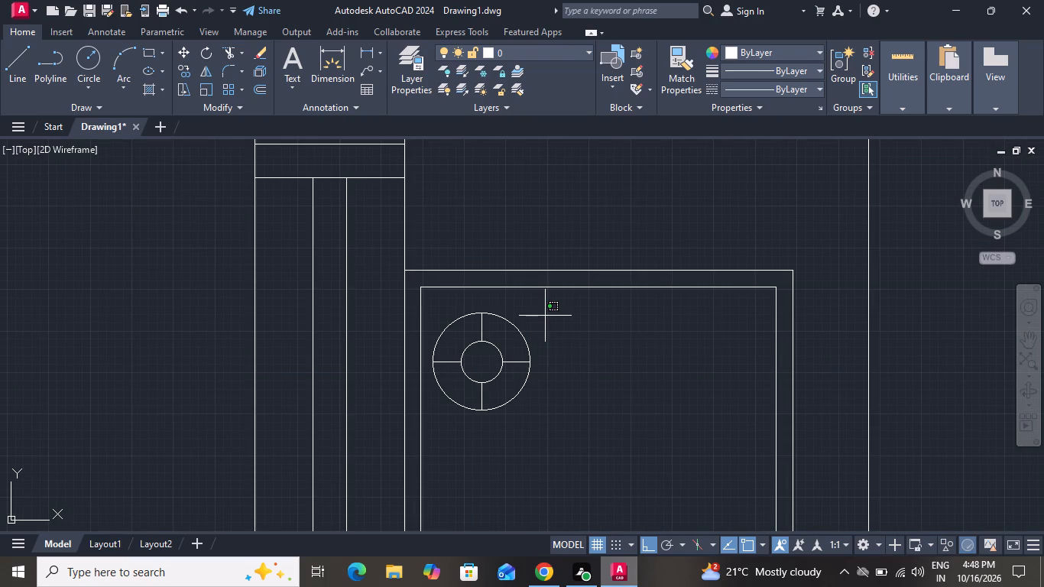
click(431, 417)
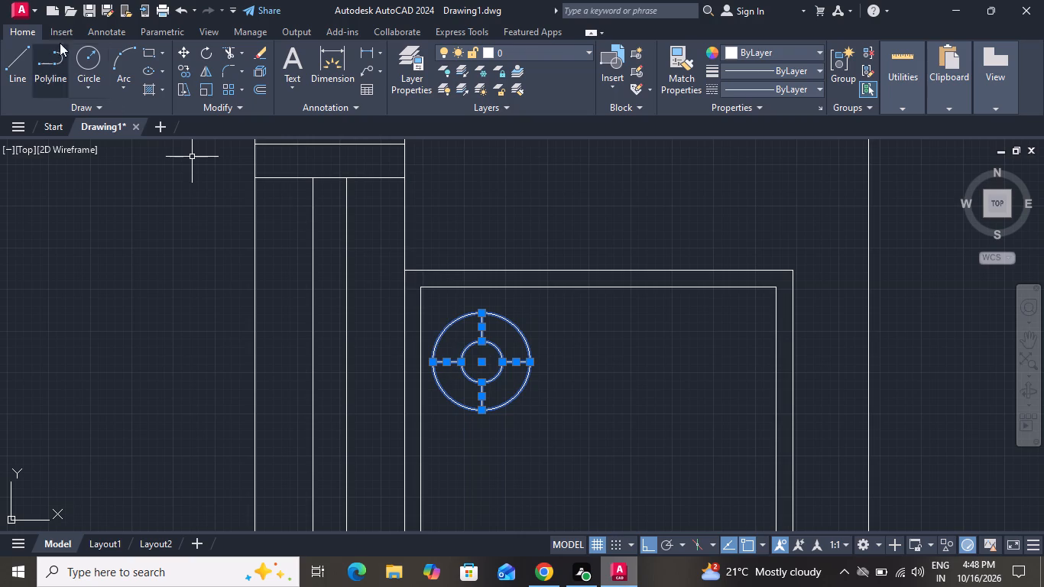
click(188, 47)
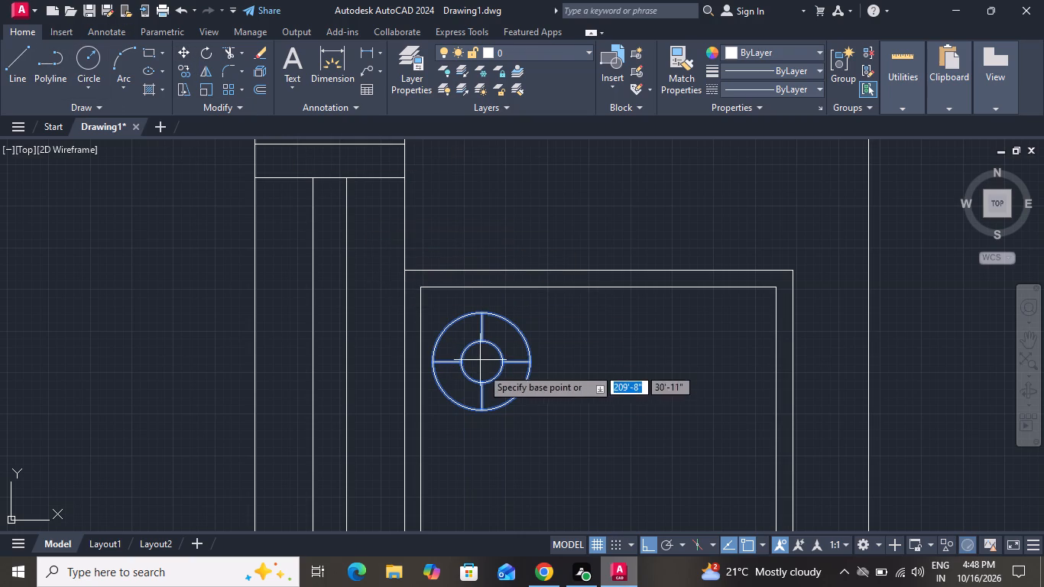
click(478, 368)
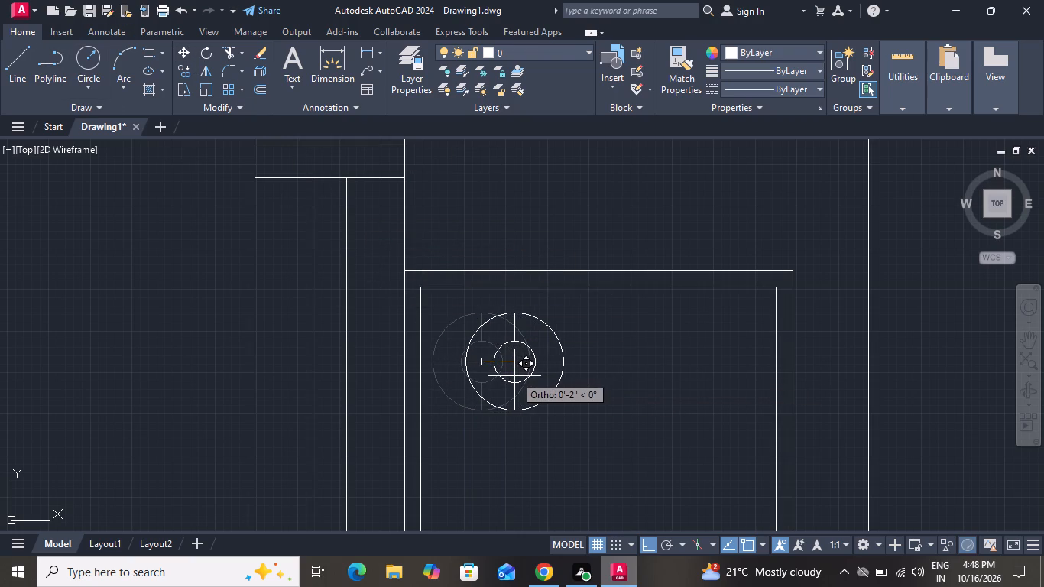
click(514, 376)
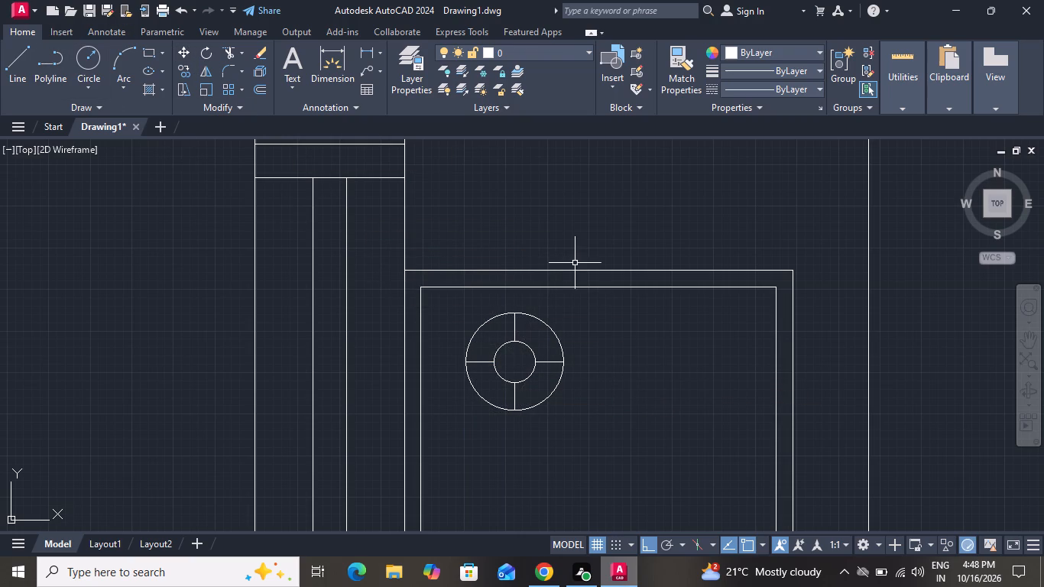
Copy the burner to the stove's other three corners, about 11" across, 1'-3" down, and 1' across with 1'-3" down, with ortho off for the lower two.
drag(576, 313, 575, 319)
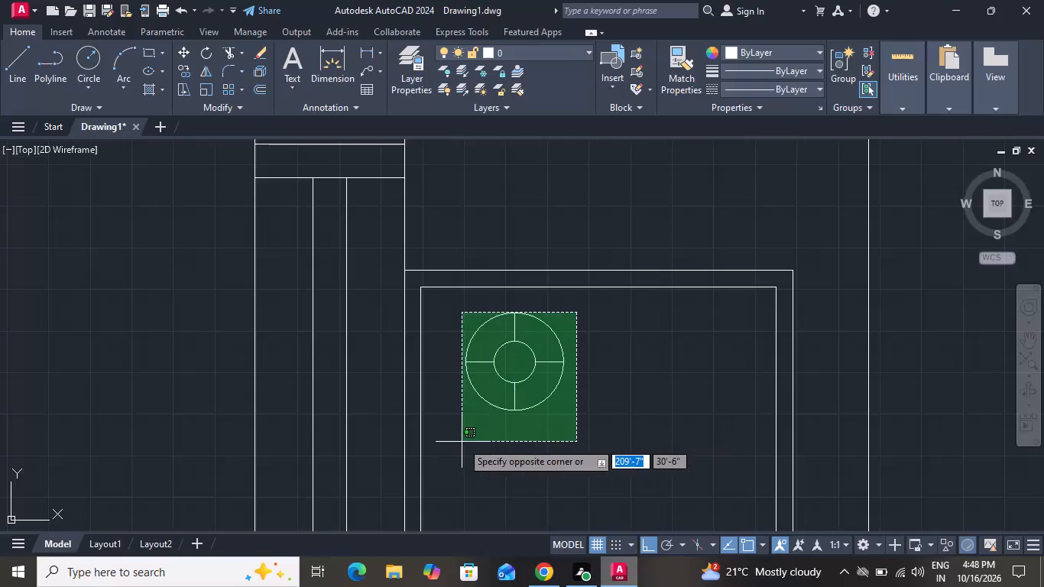
click(462, 442)
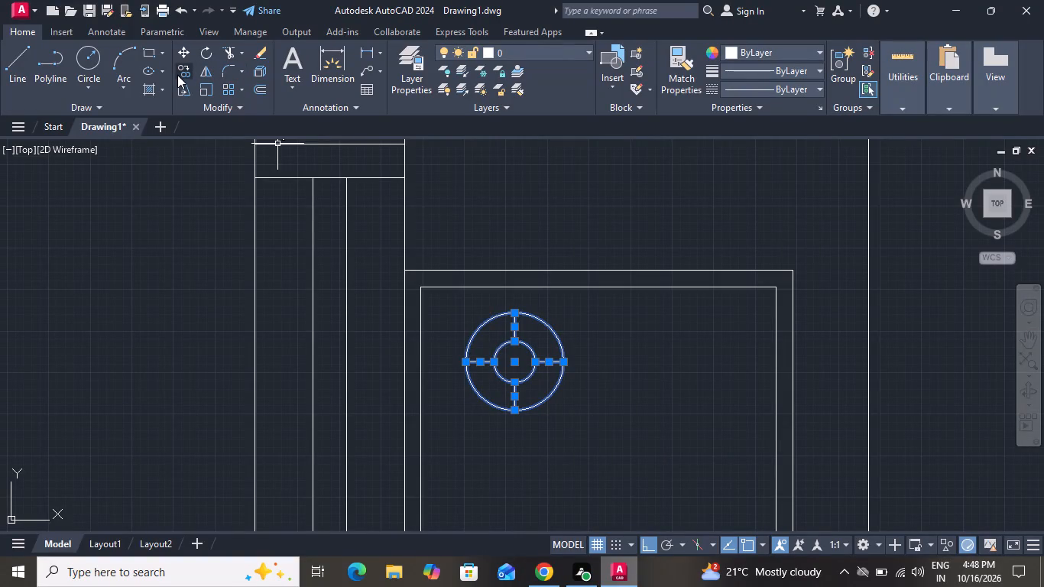
click(177, 75)
click(514, 367)
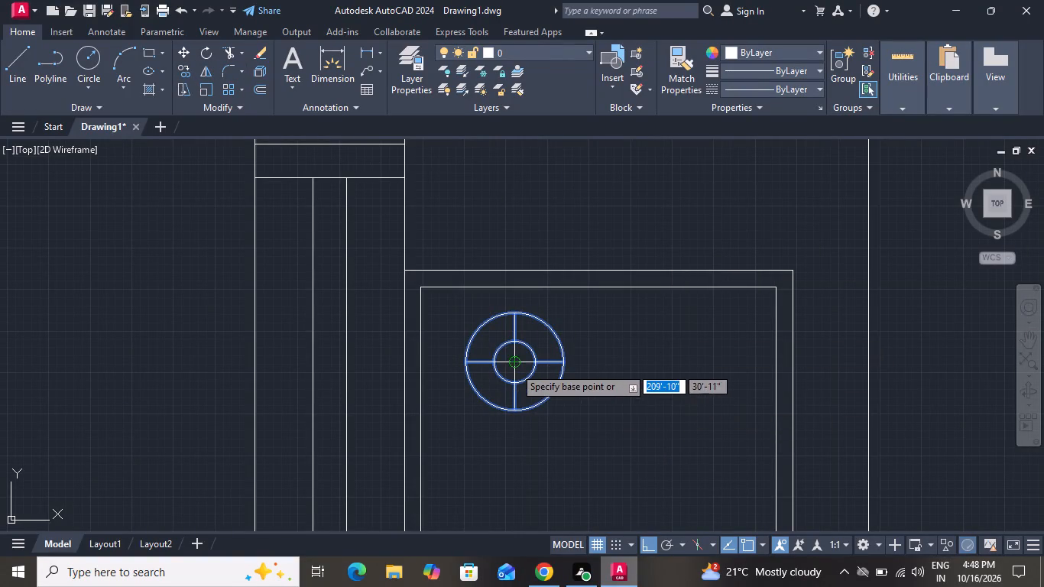
click(694, 376)
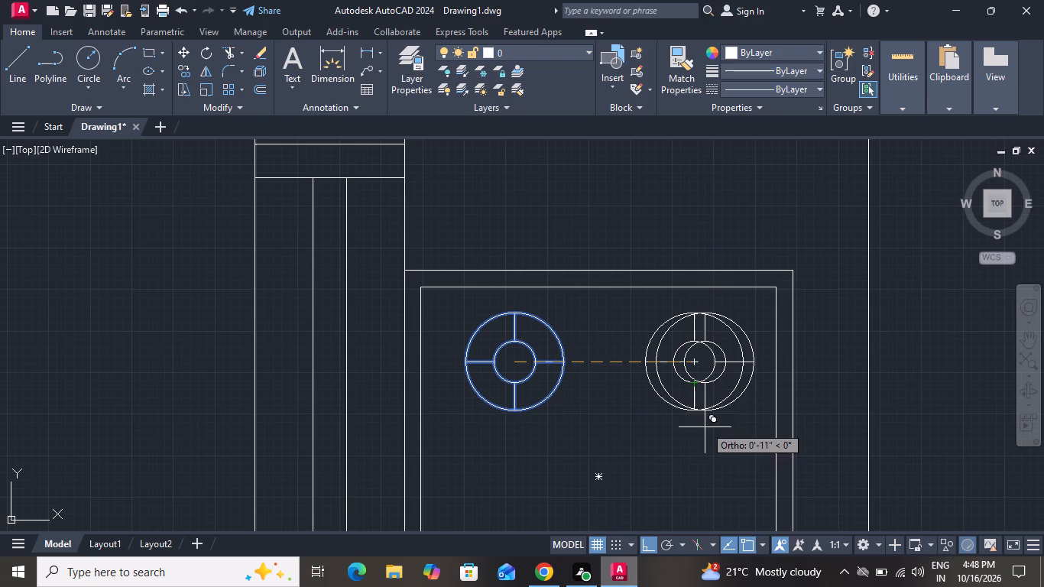
click(644, 542)
scroll(639, 362, down, 3)
scroll(612, 419, up, 3)
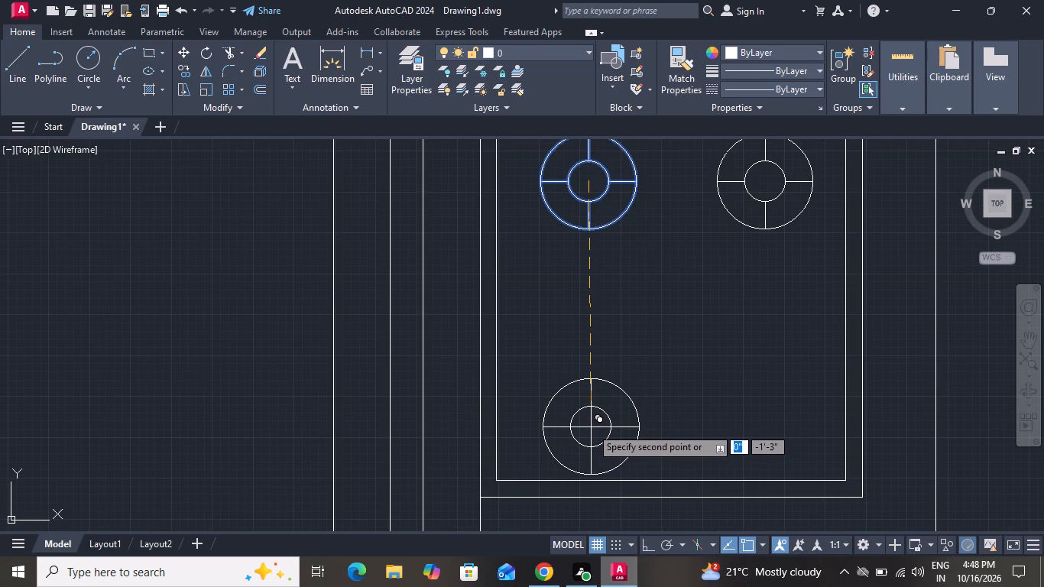
click(591, 427)
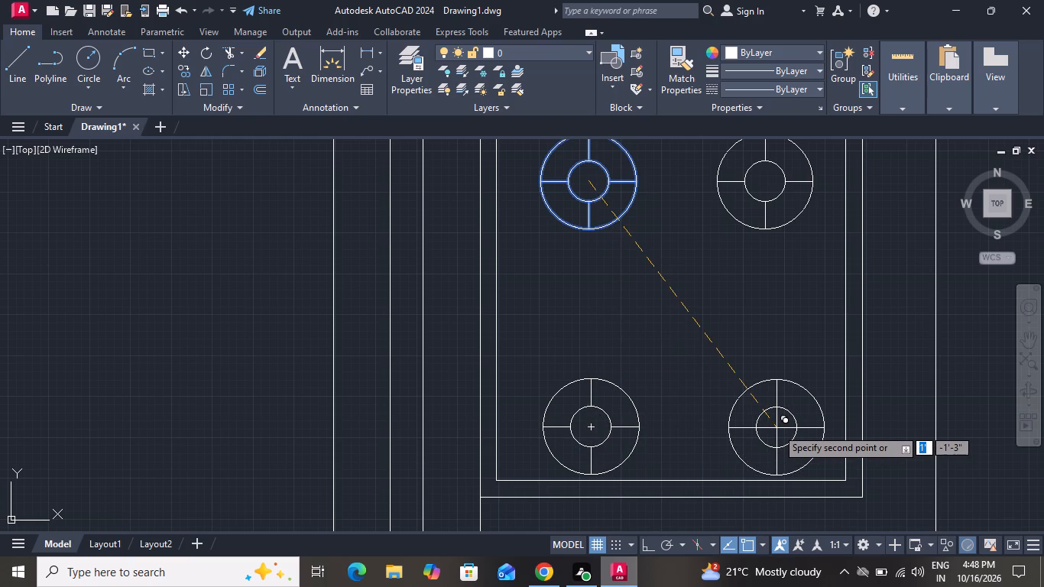
click(777, 428)
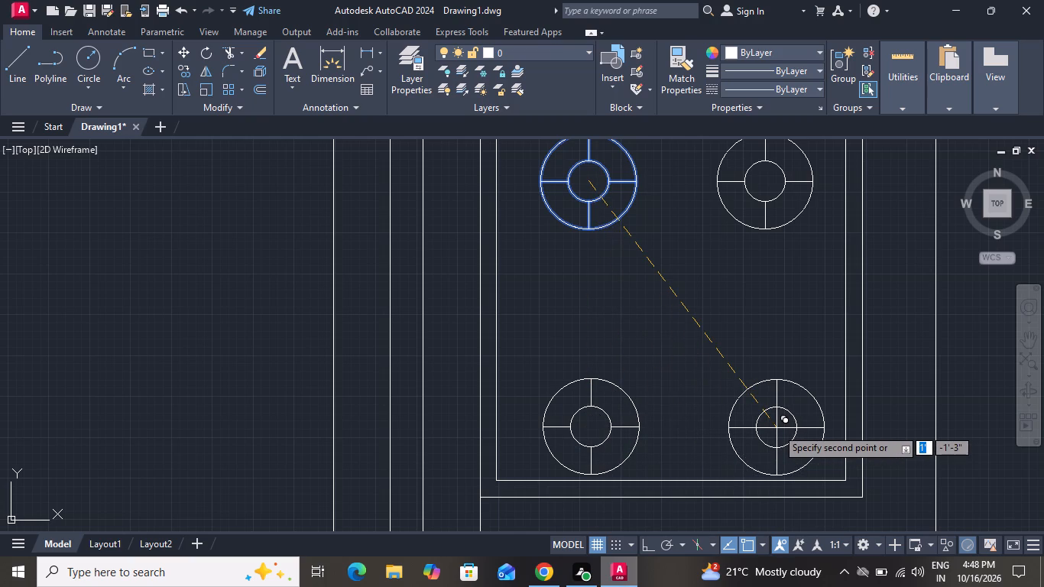
right_click(777, 428)
click(787, 233)
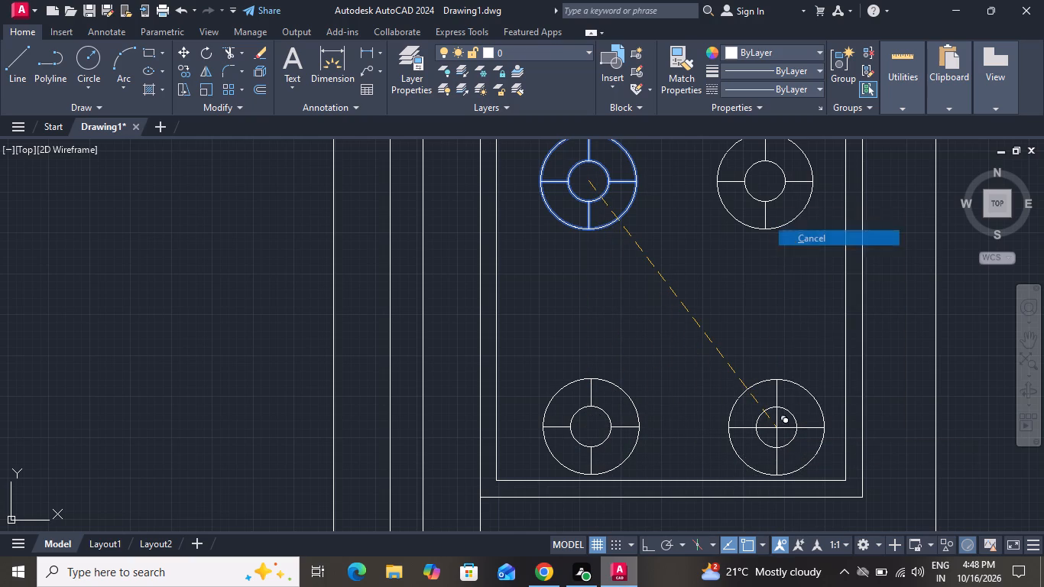
scroll(754, 384, down, 4)
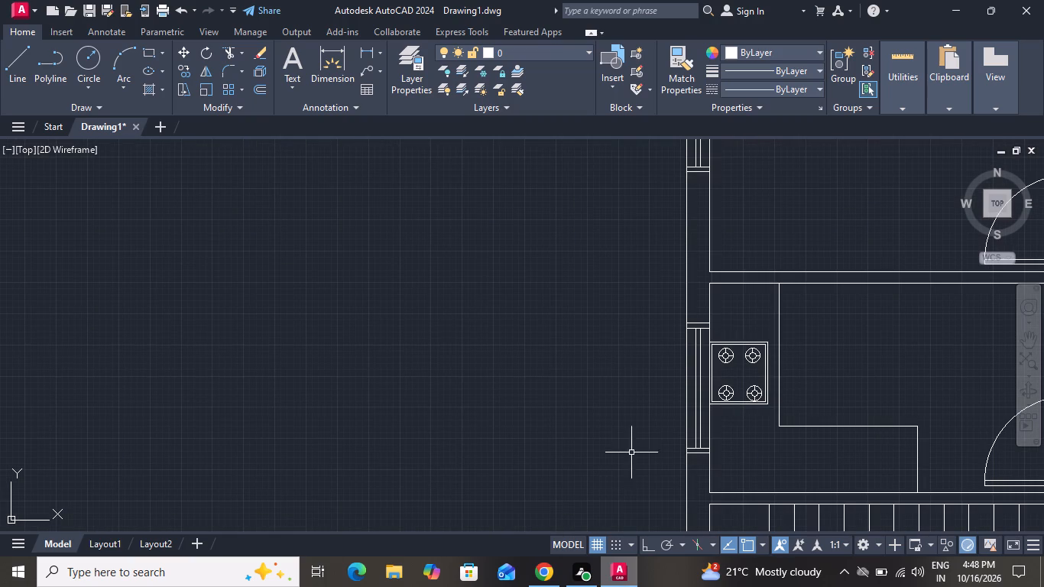
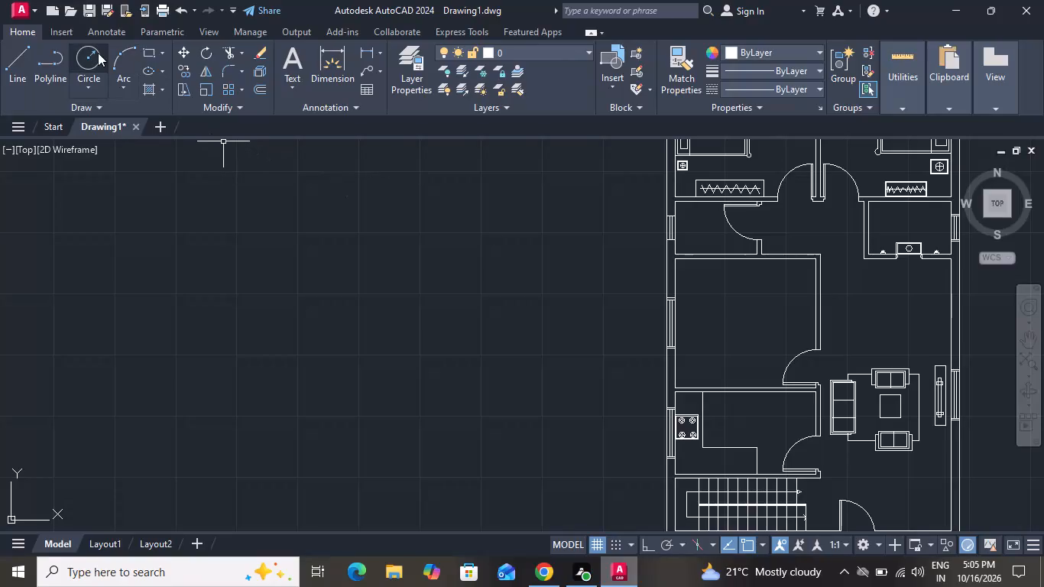
Draw a rectangle about 3'-4" by 1'-3" for the sink outline on the counter stretch beside the stairs.
click(143, 53)
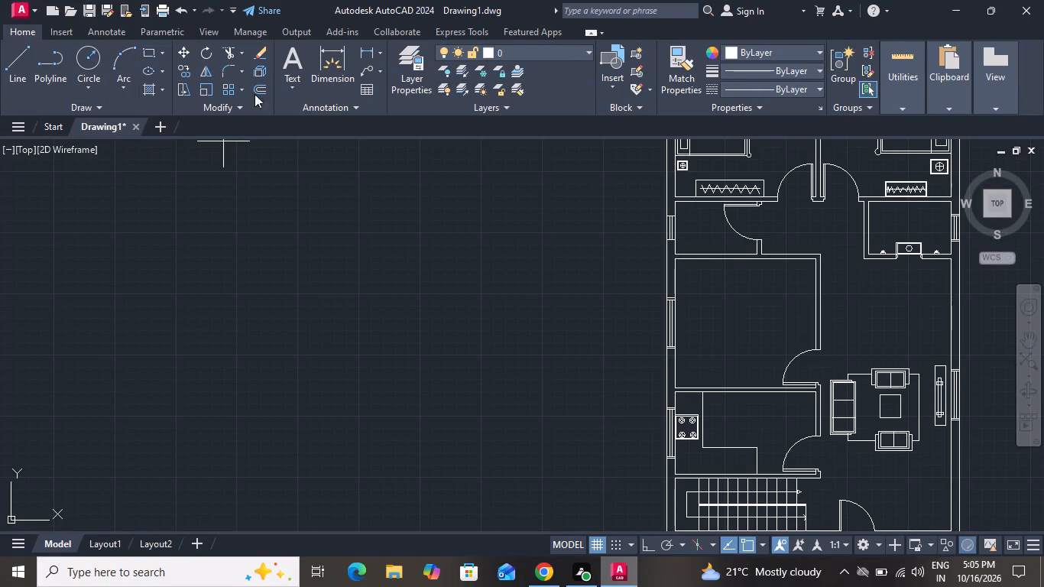
scroll(707, 463, up, 3)
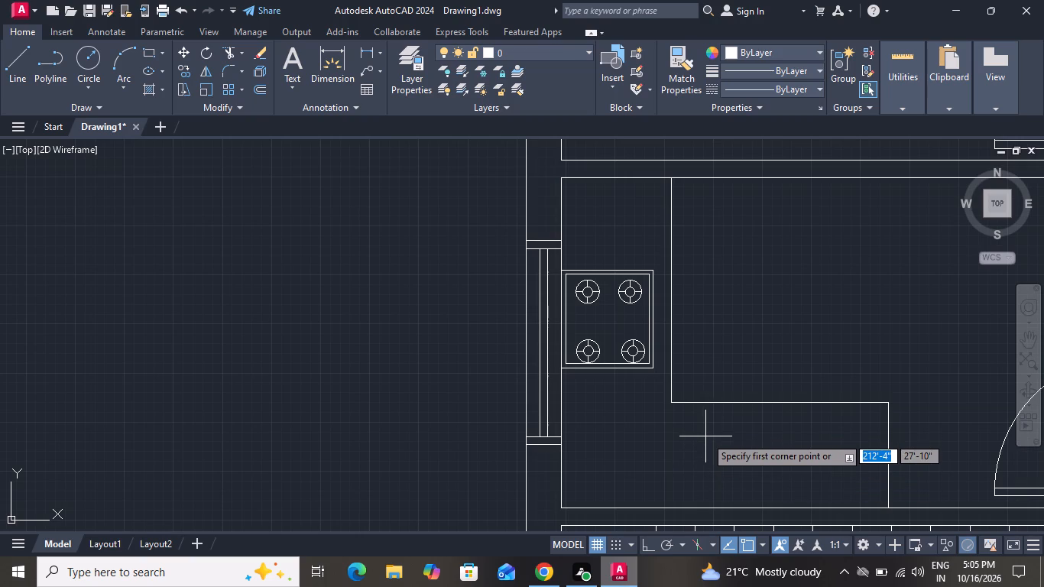
click(705, 436)
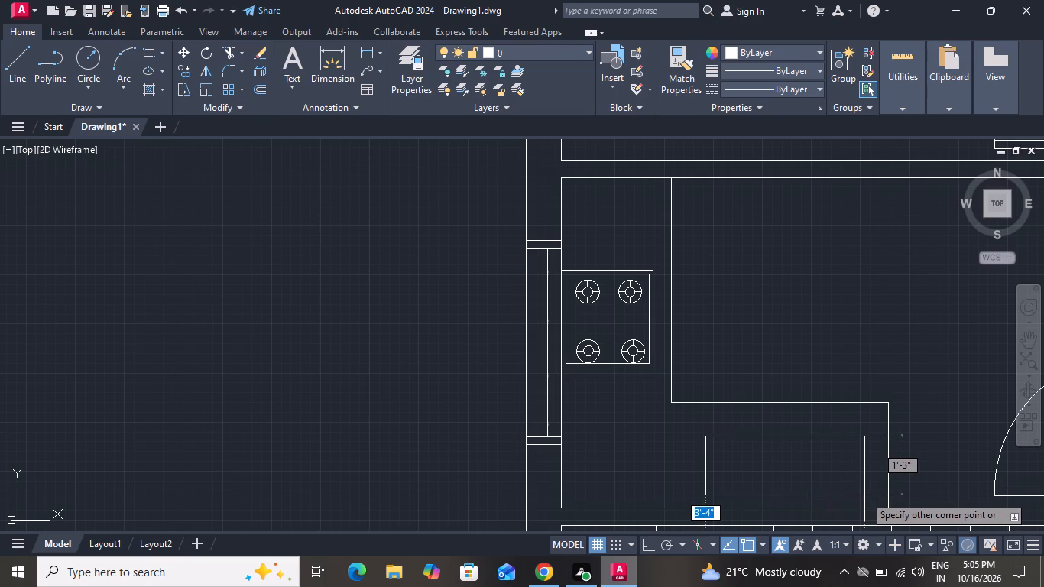
click(864, 495)
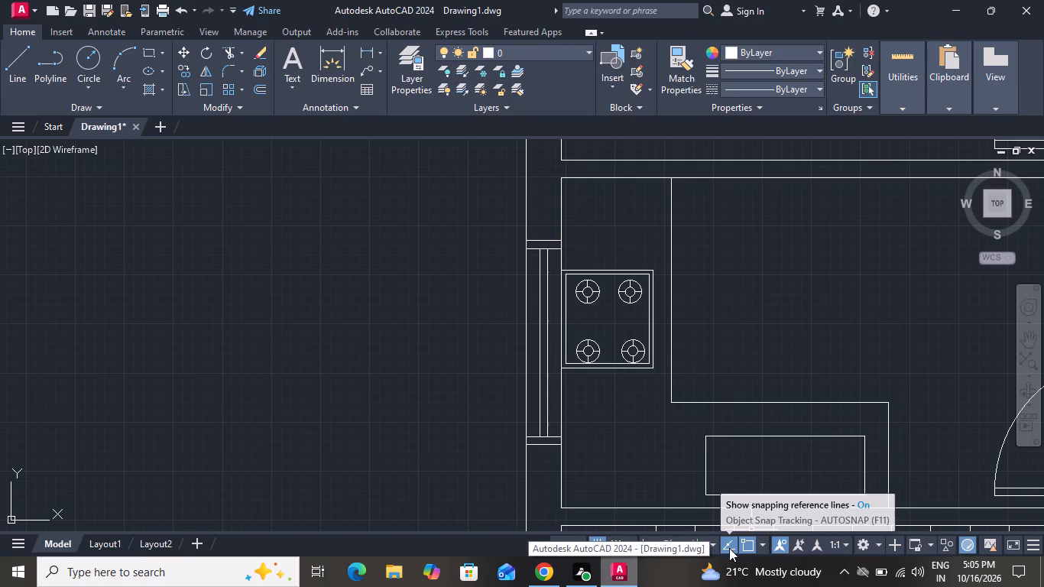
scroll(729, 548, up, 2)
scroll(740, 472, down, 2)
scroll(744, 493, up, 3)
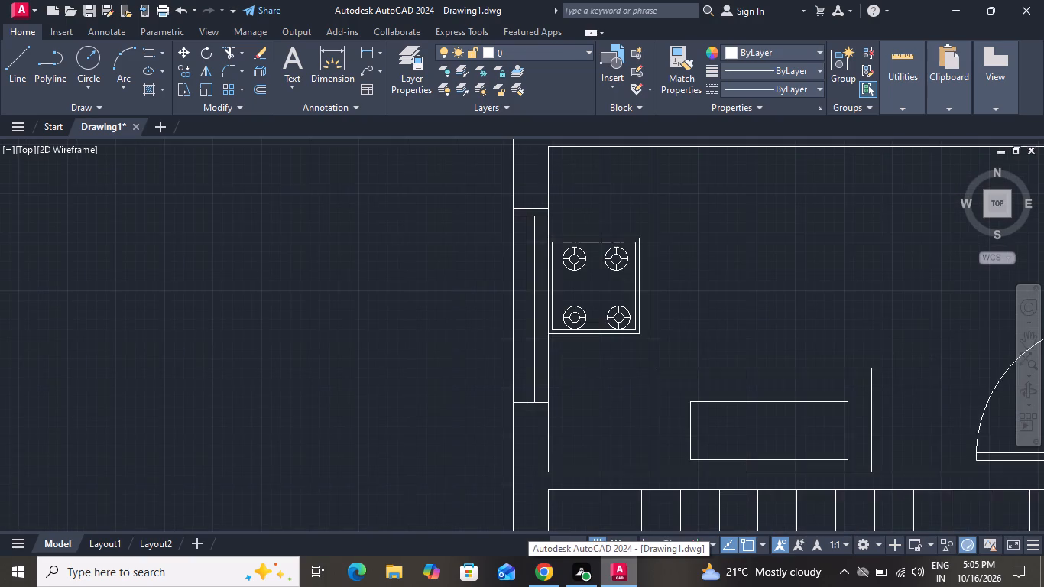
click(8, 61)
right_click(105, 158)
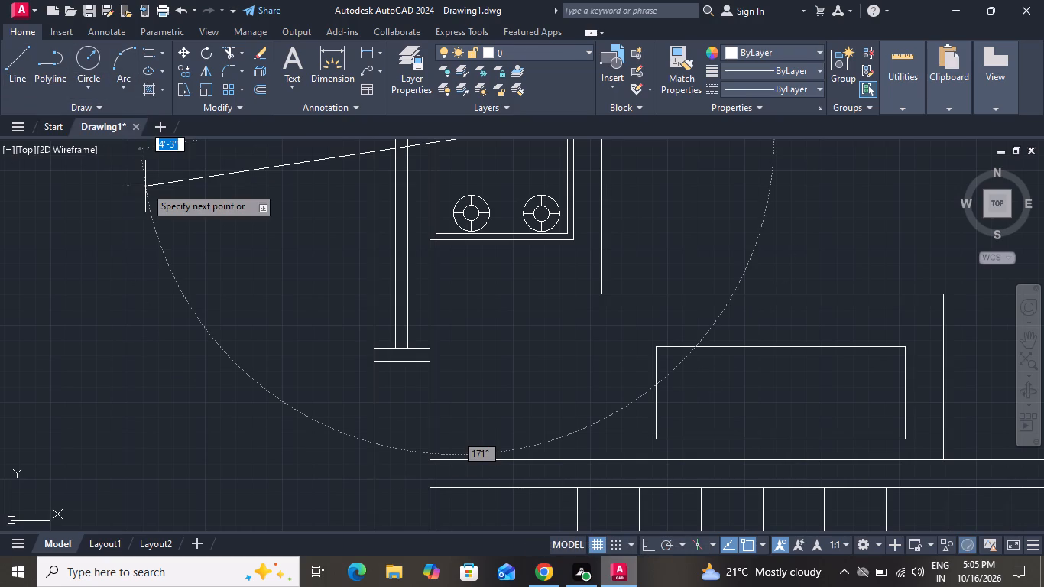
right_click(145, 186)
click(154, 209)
Draw a basin rectangle about 1'-1" by 11" inside the sink outline, near its end farthest from the window.
click(148, 48)
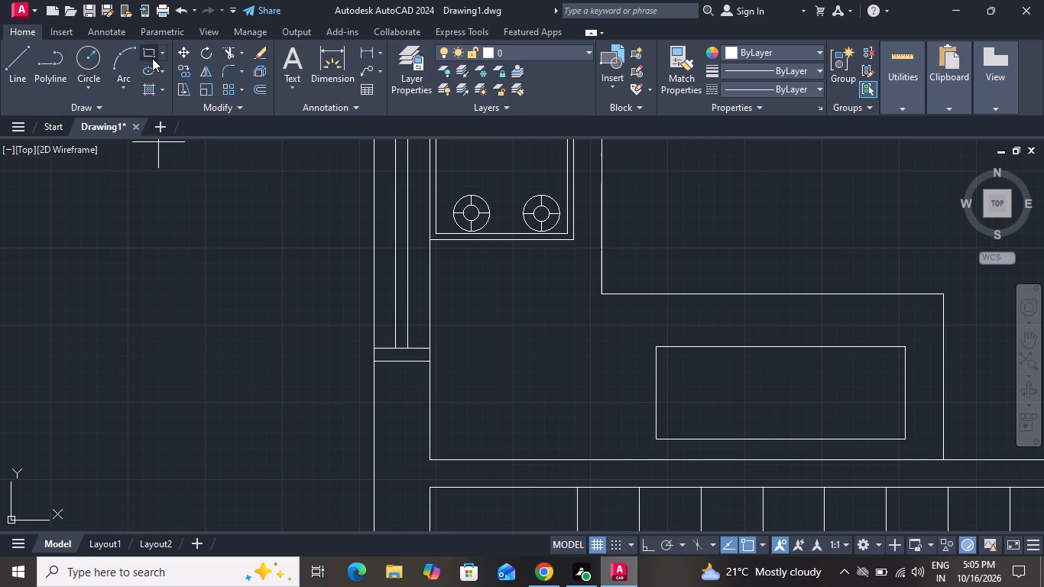
click(809, 359)
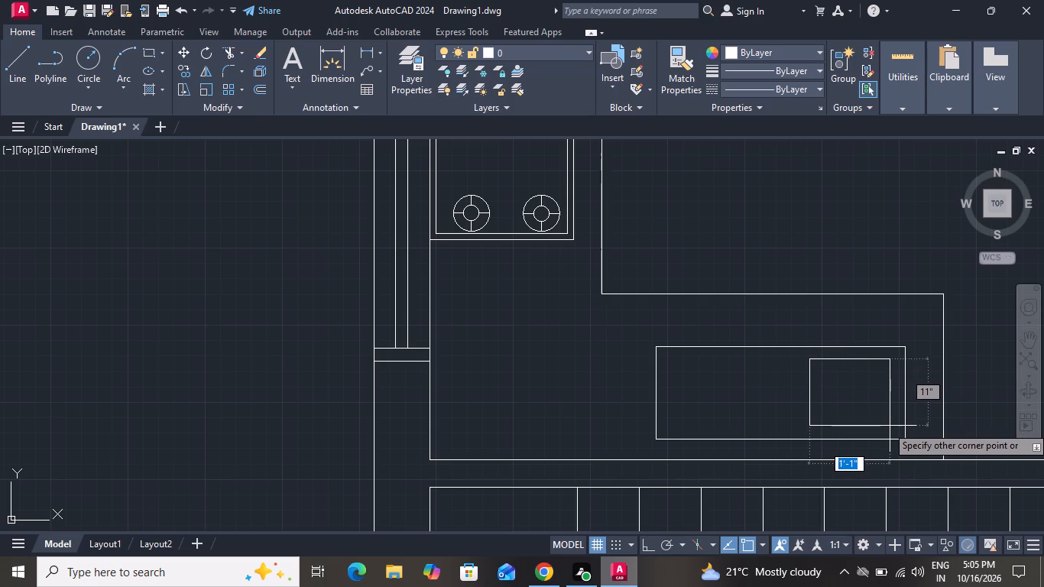
click(890, 426)
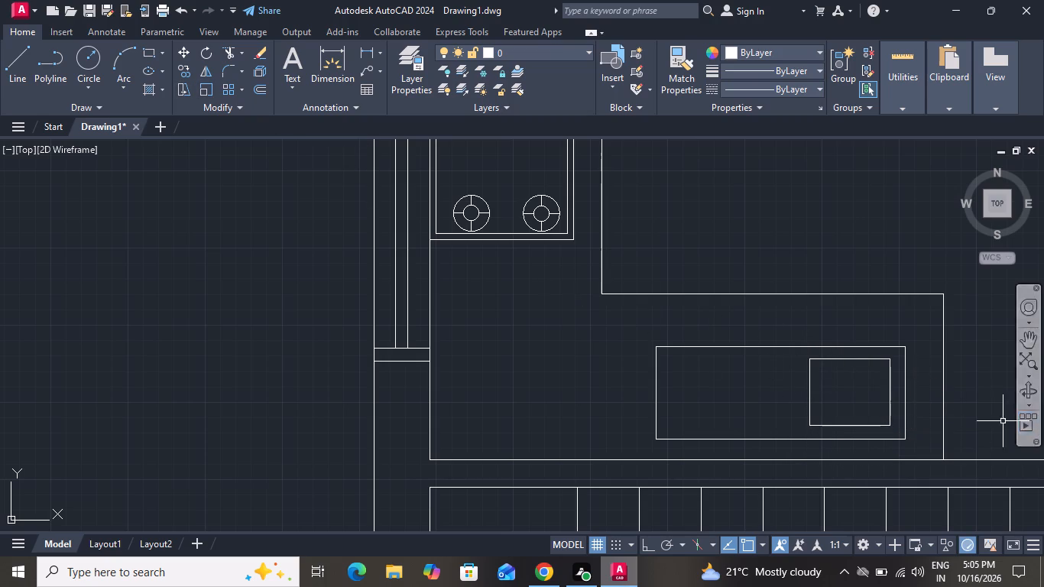
Copy the basin rectangle about 1'-3" horizontally toward the window for a second basin.
click(845, 376)
click(767, 381)
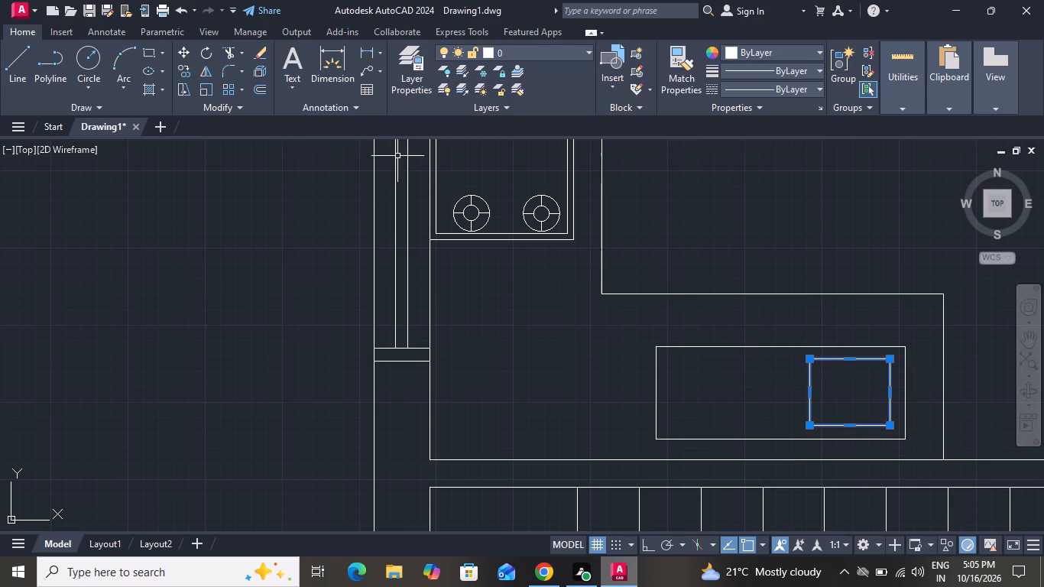
click(180, 68)
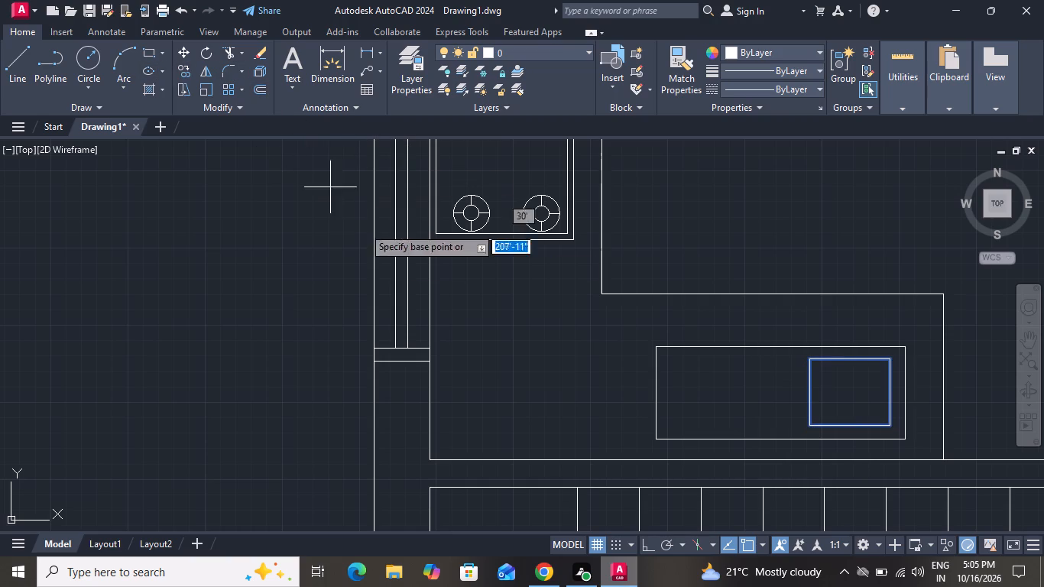
click(814, 360)
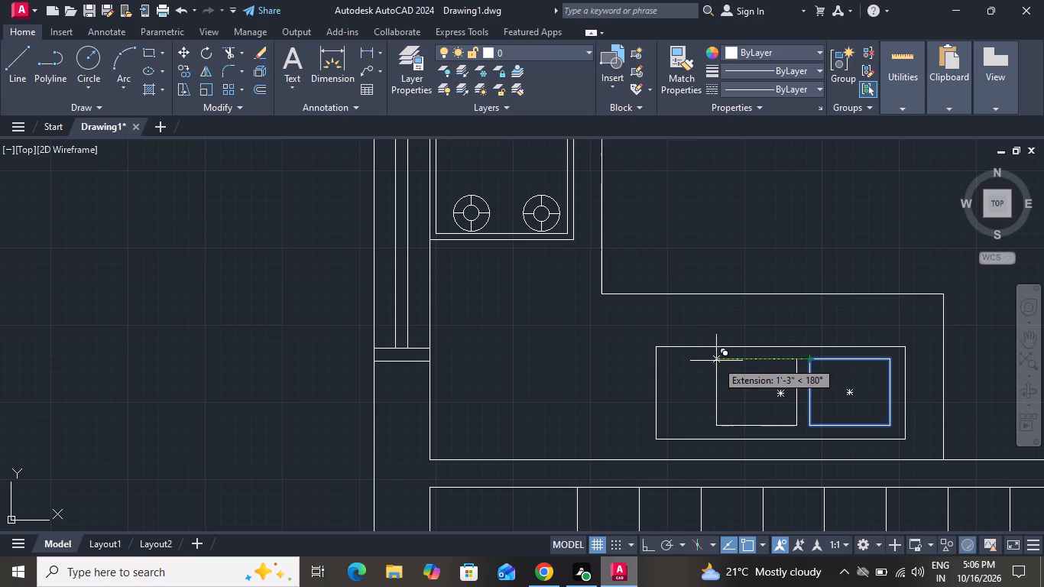
click(716, 361)
right_click(716, 361)
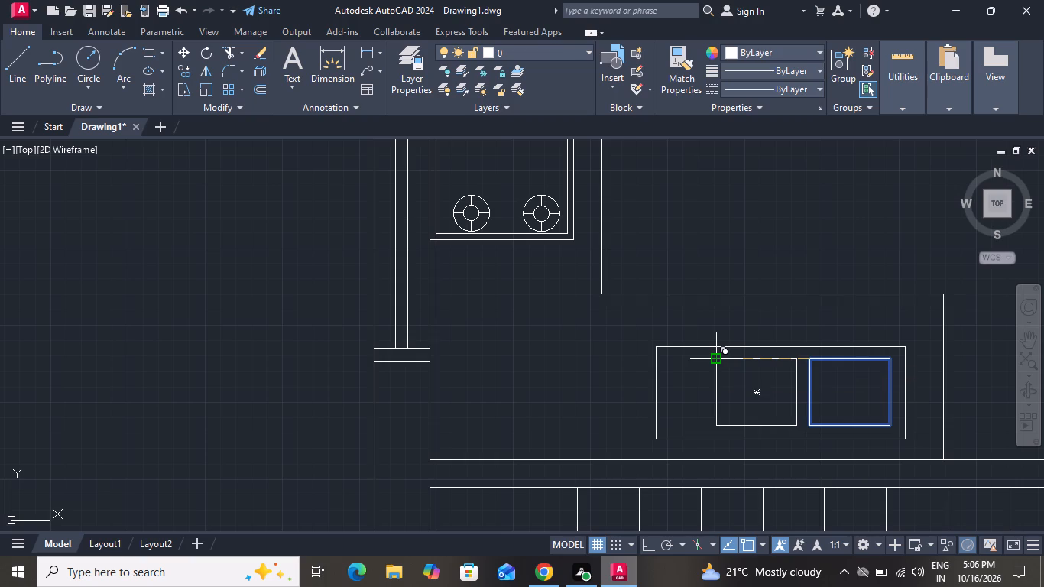
click(764, 188)
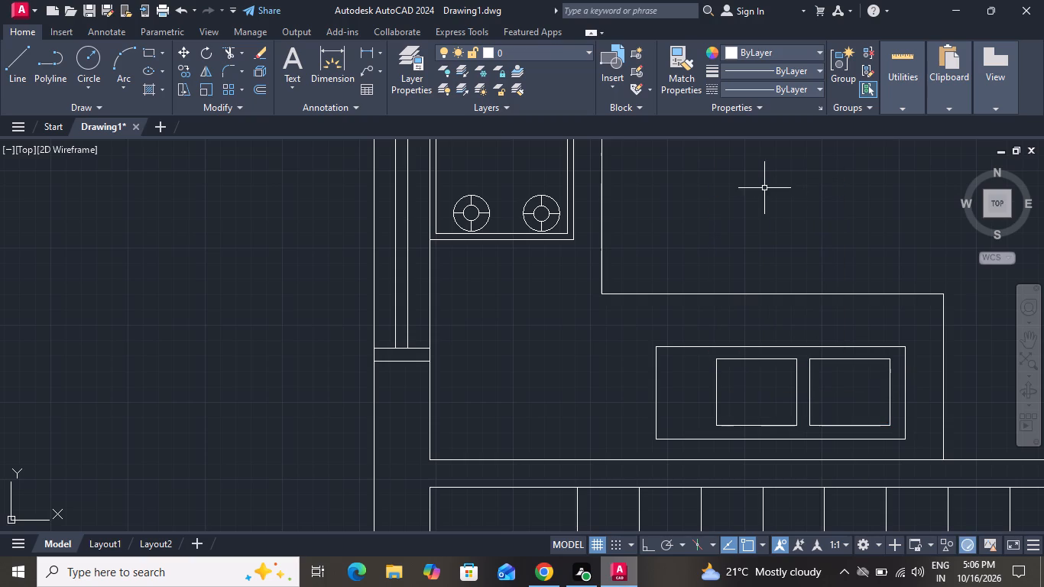
Draw a vertical line about 1'-3" long across the sink outline, just beside the basin nearer the window.
click(31, 76)
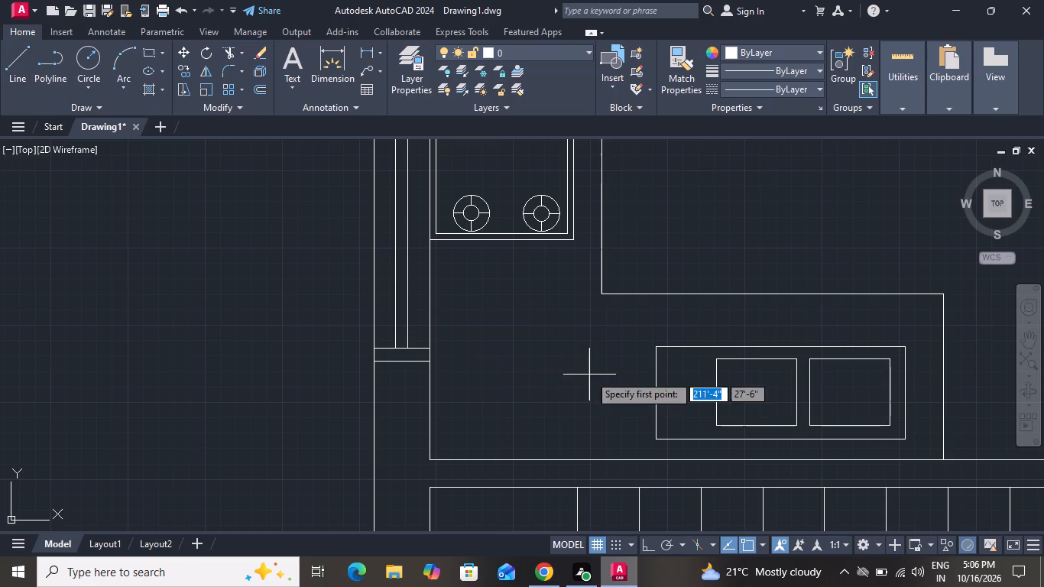
click(698, 347)
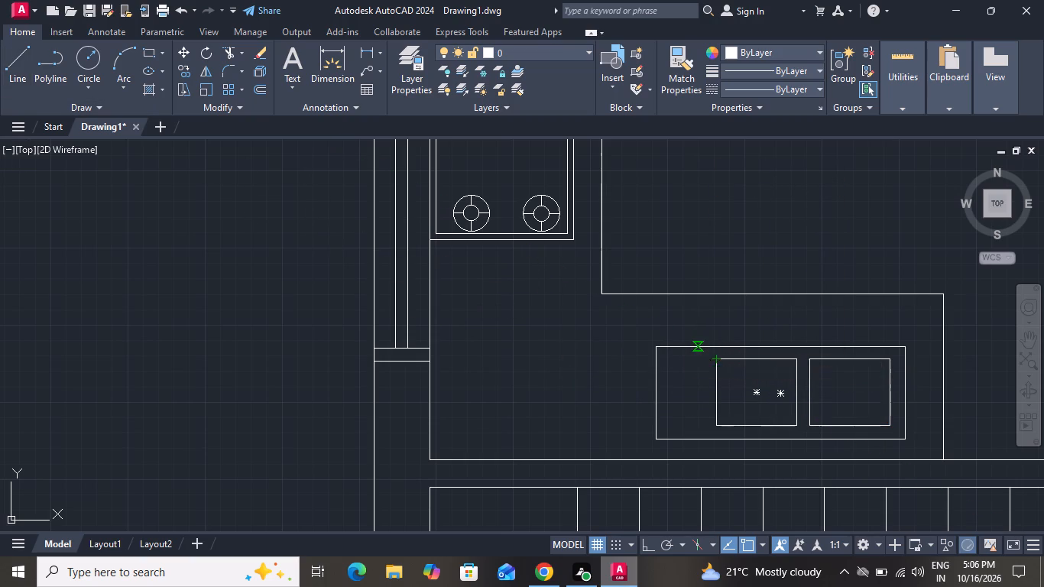
click(699, 439)
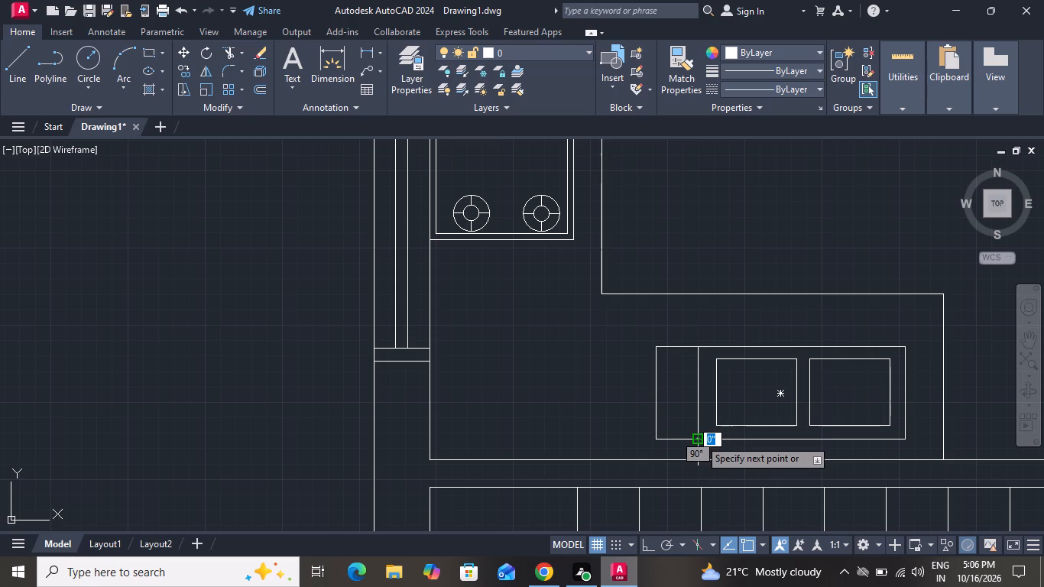
right_click(699, 439)
click(737, 297)
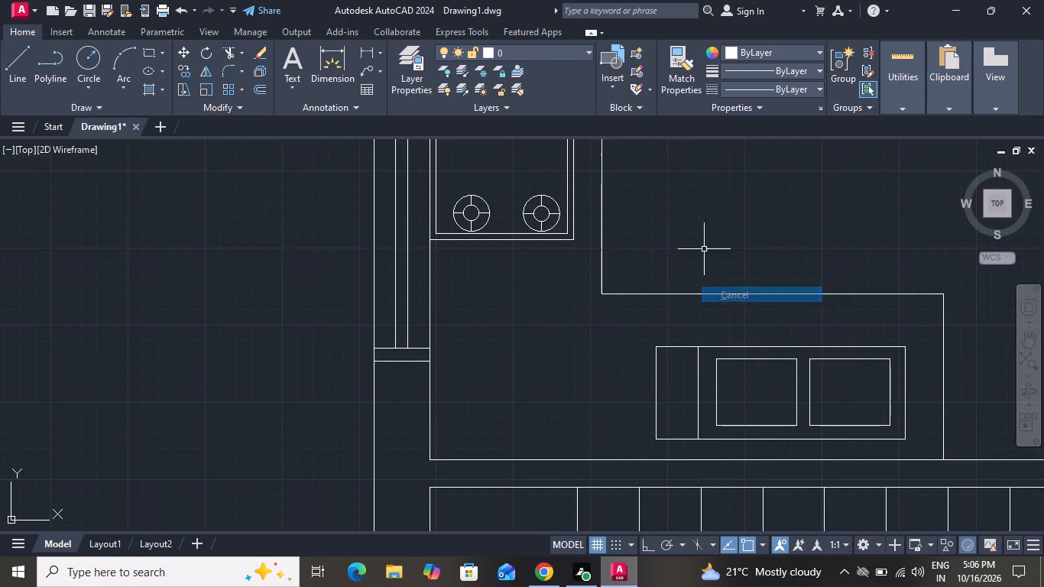
Trim away the part of the sink outline that extends past the vertical line toward the window.
click(226, 47)
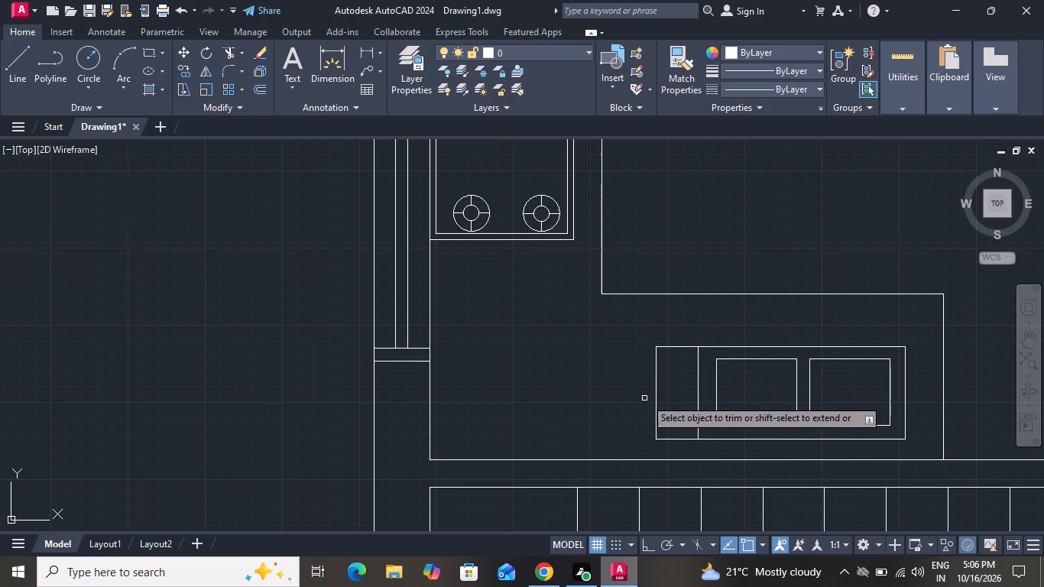
click(654, 394)
click(669, 365)
click(684, 331)
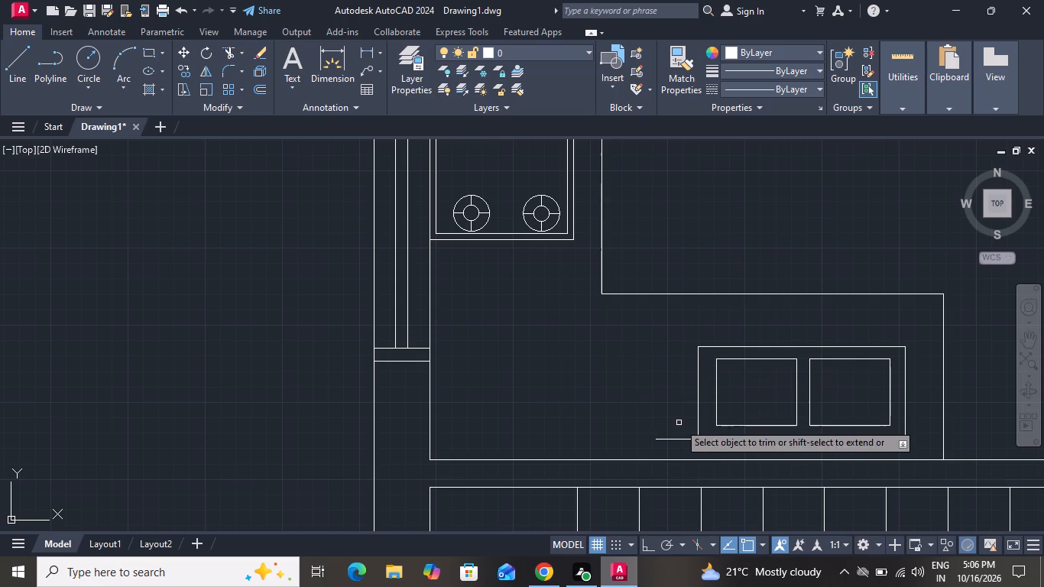
click(679, 423)
click(679, 455)
right_click(651, 382)
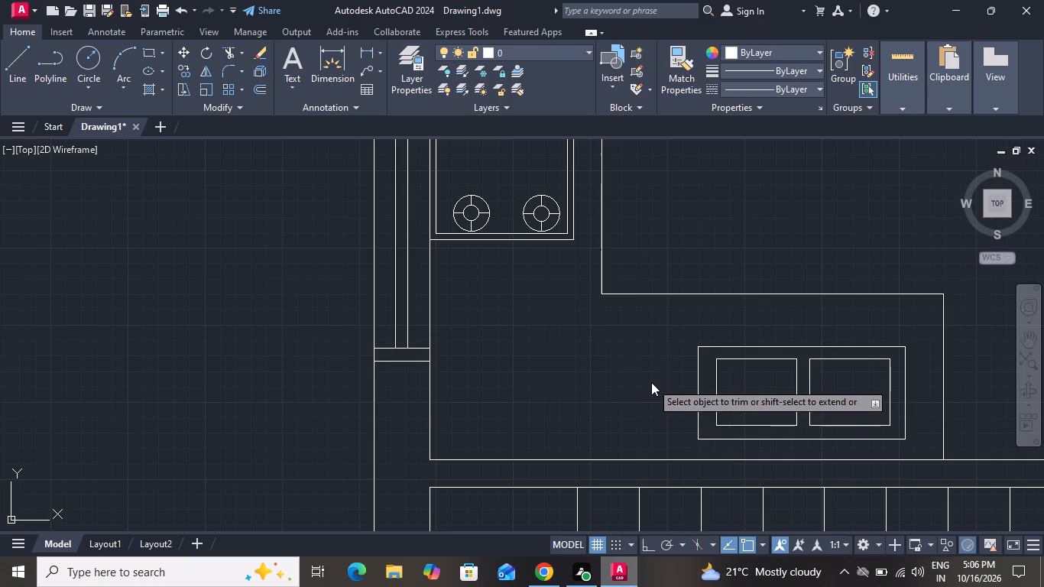
click(666, 193)
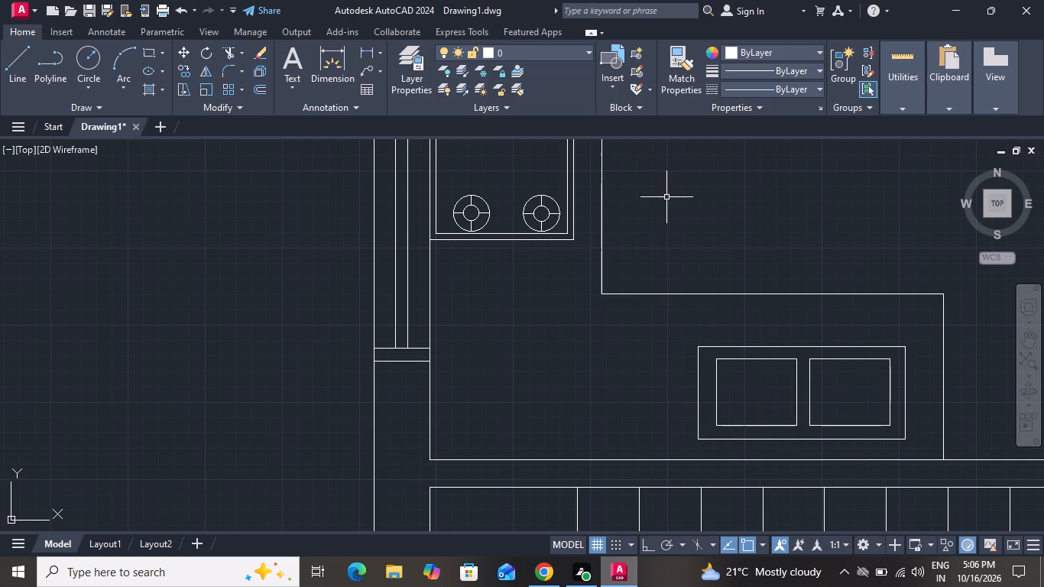
Offset both basin rectangles 1" inward.
key(l)
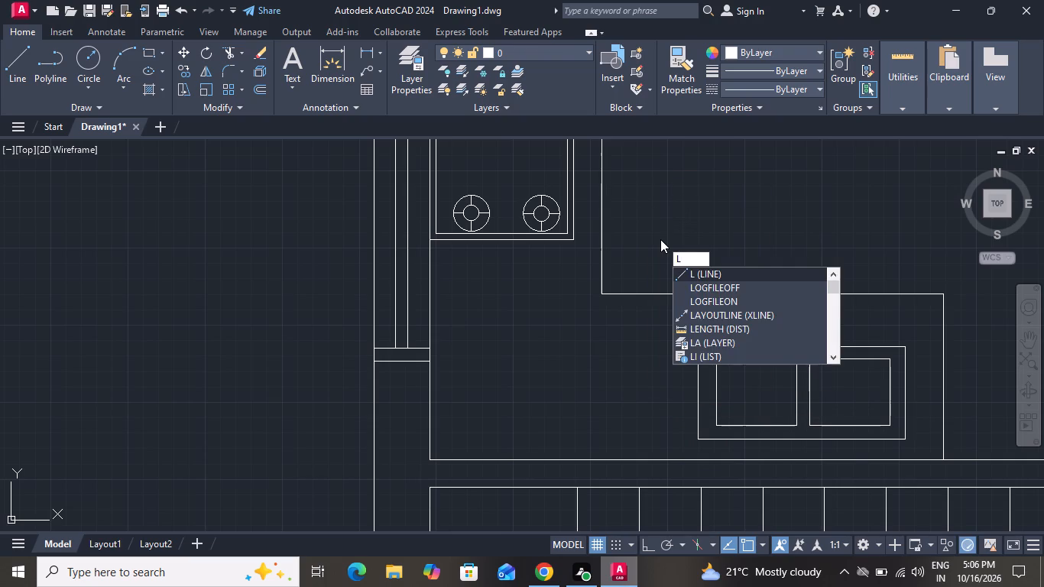
key(BackSpace)
text(o 1)
key(shift+quotedbl)
key(Return)
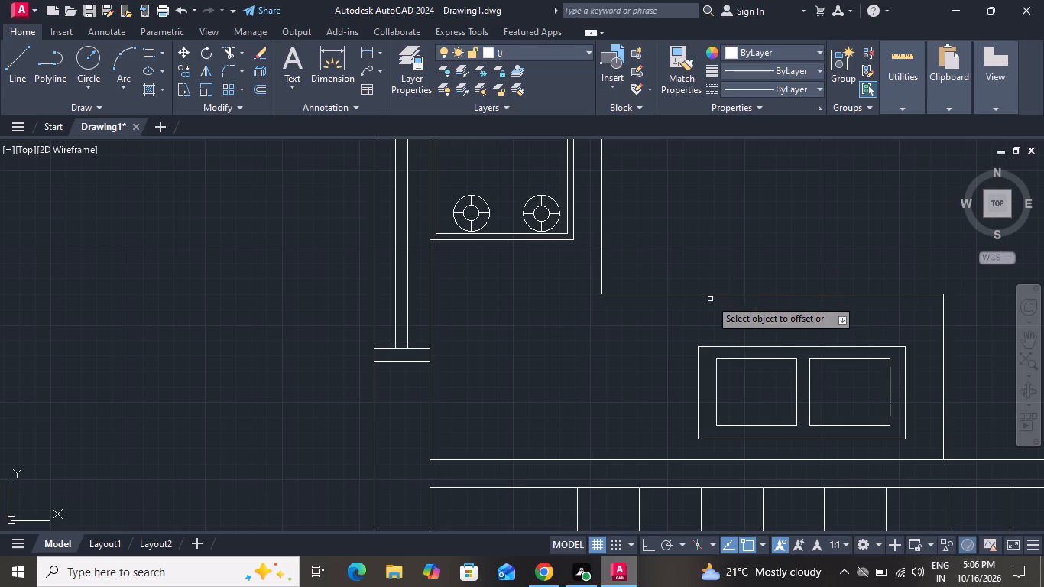
drag(731, 358, 731, 365)
click(717, 423)
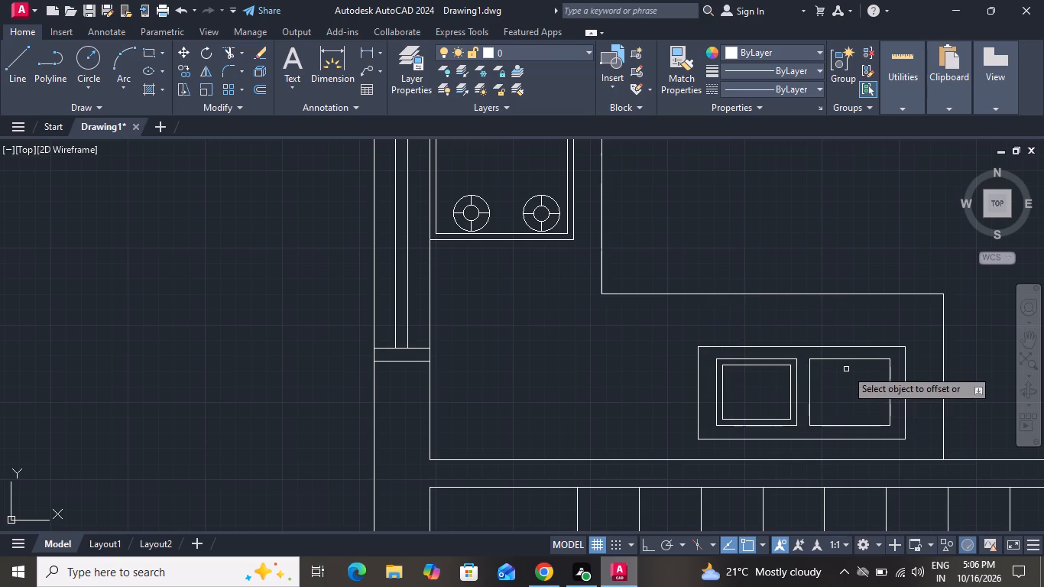
click(847, 362)
click(838, 400)
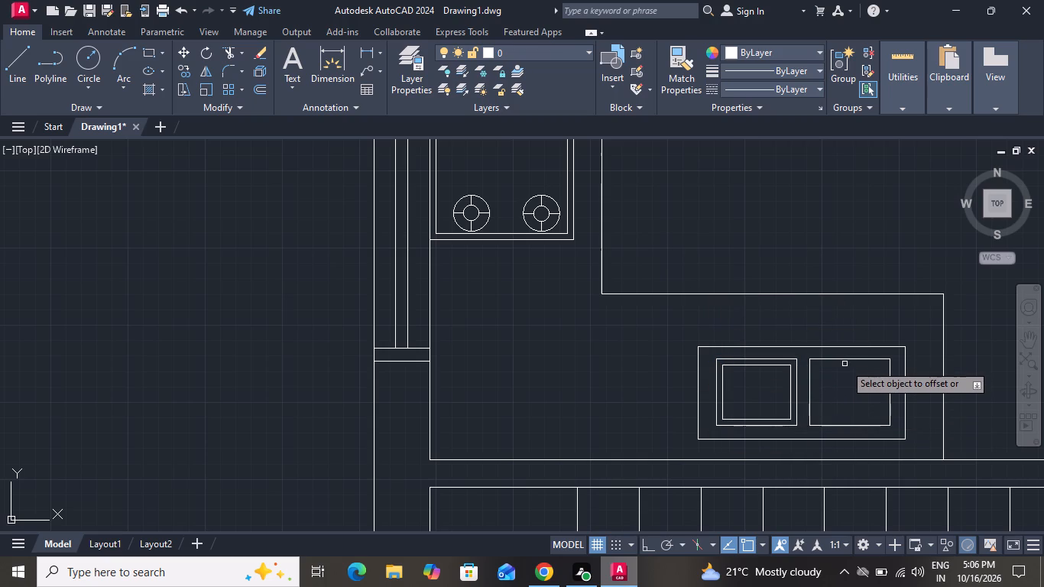
click(845, 361)
click(841, 384)
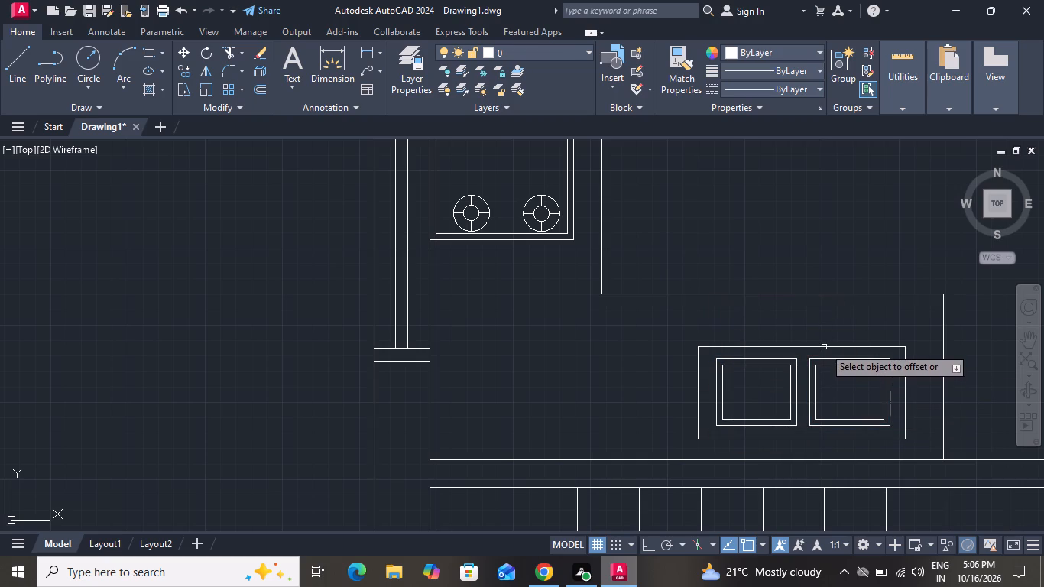
Offset the trimmed sink outline and its vertical closing line 1" outward.
click(824, 347)
click(824, 319)
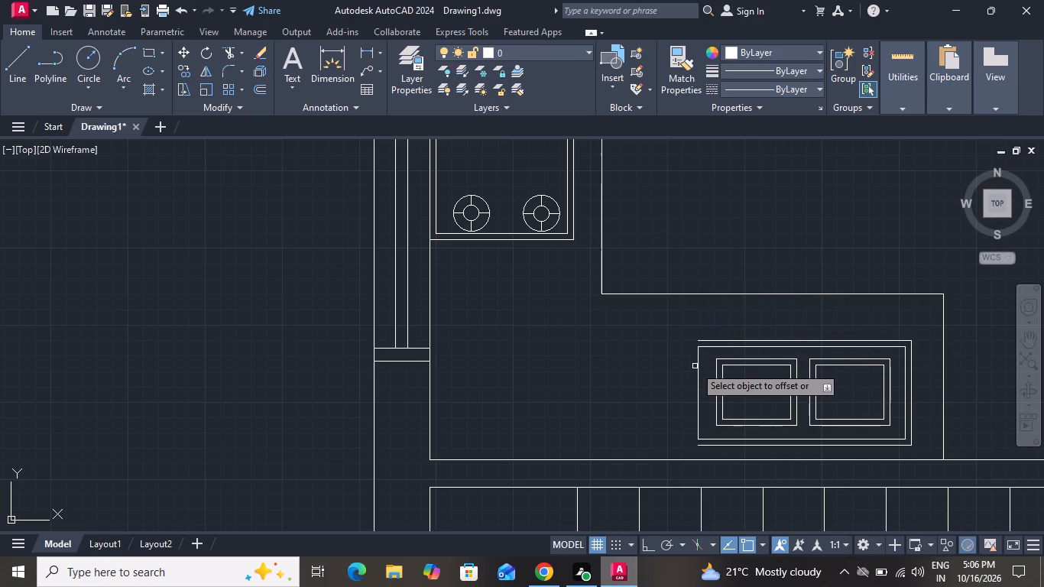
click(698, 365)
click(603, 377)
right_click(612, 372)
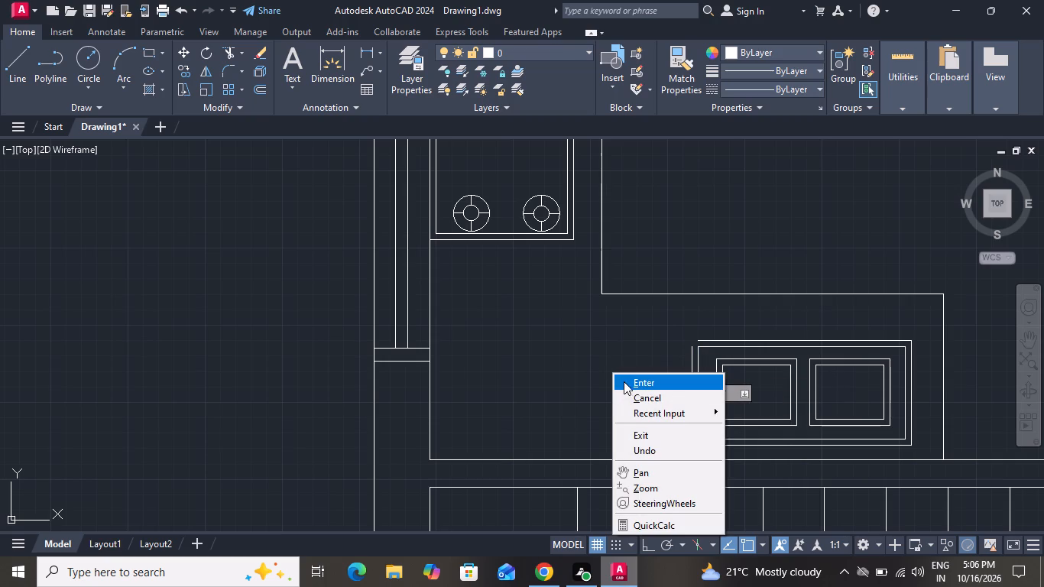
click(624, 388)
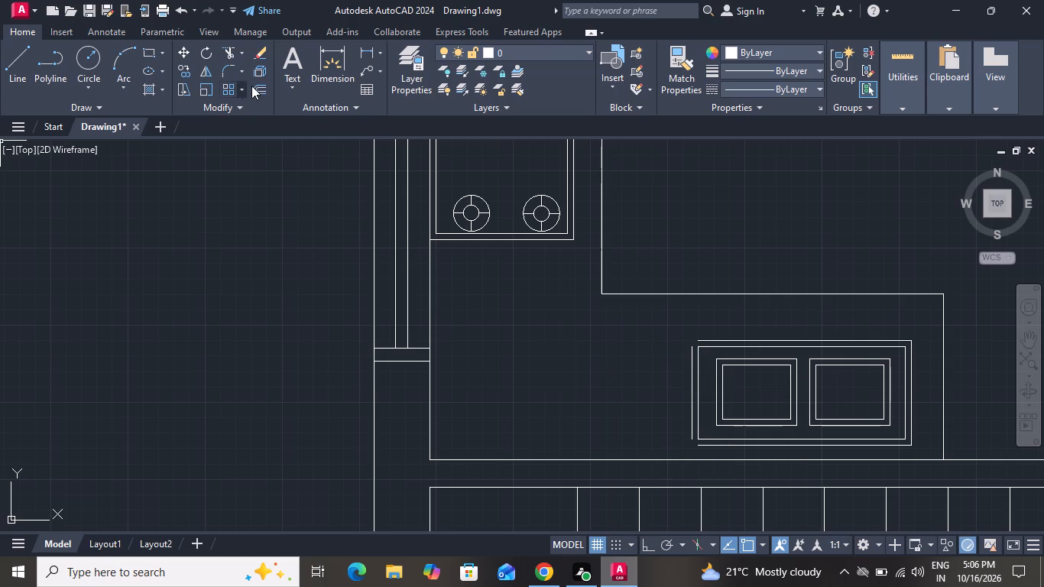
Fillet the outer offset lines to close the sink's top corner nearest the window.
click(217, 68)
click(229, 73)
scroll(757, 333, up, 2)
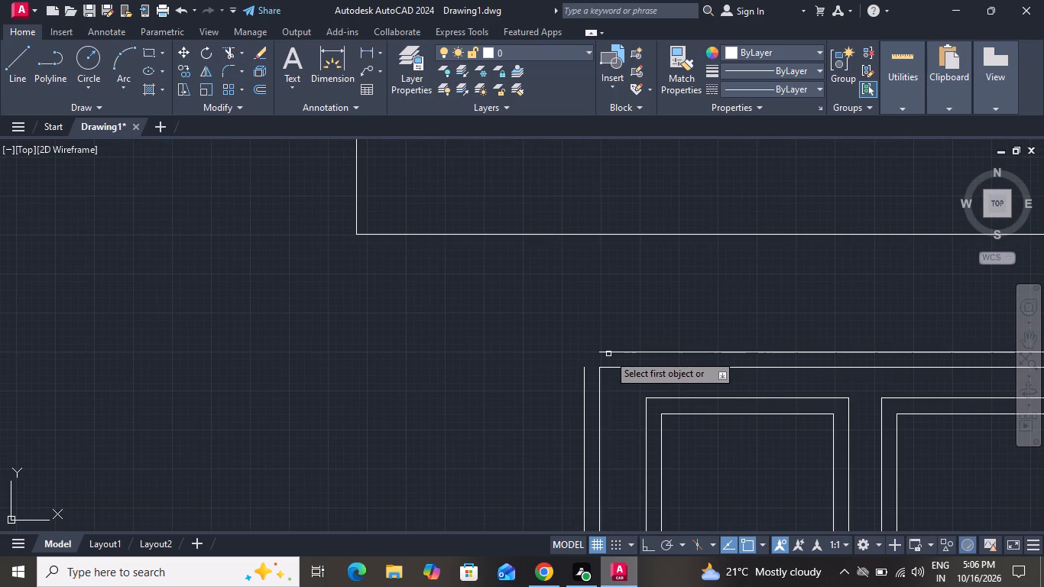
click(608, 354)
click(585, 366)
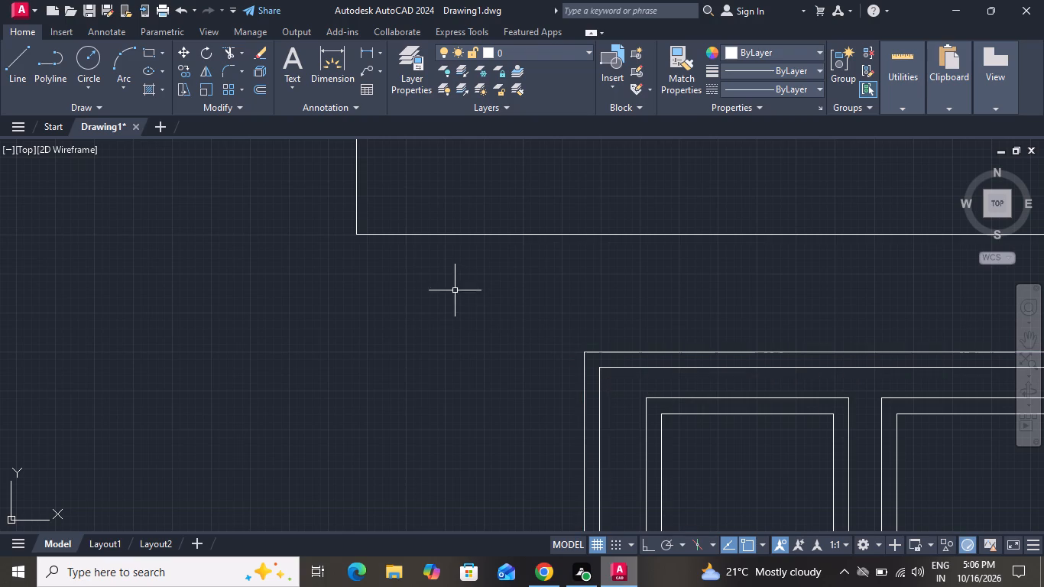
Fillet the outer offset lines to close the sink's bottom corner nearest the window.
click(229, 64)
scroll(478, 217, down, 2)
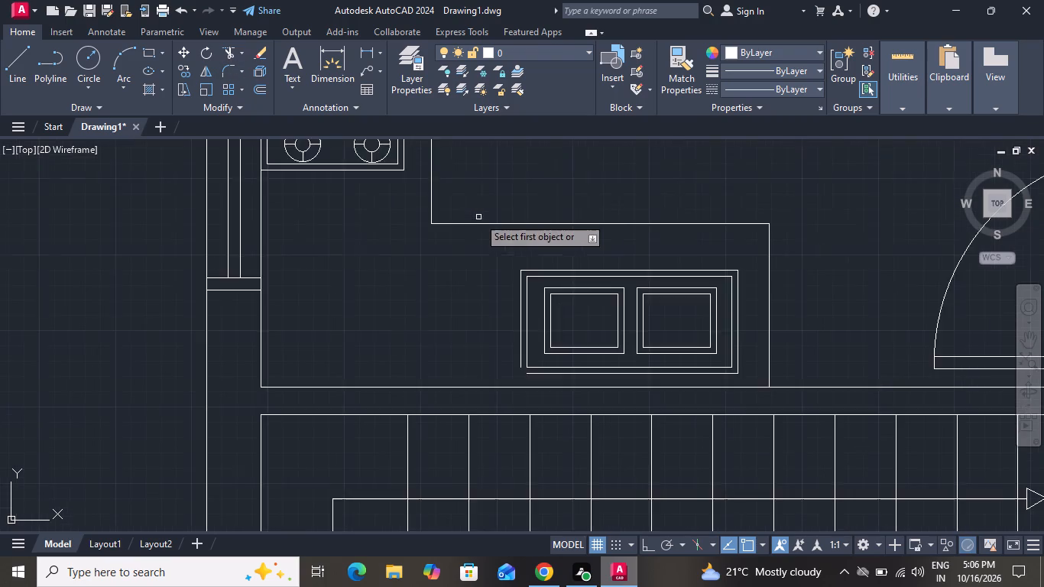
scroll(499, 220, down, 1)
scroll(508, 336, up, 3)
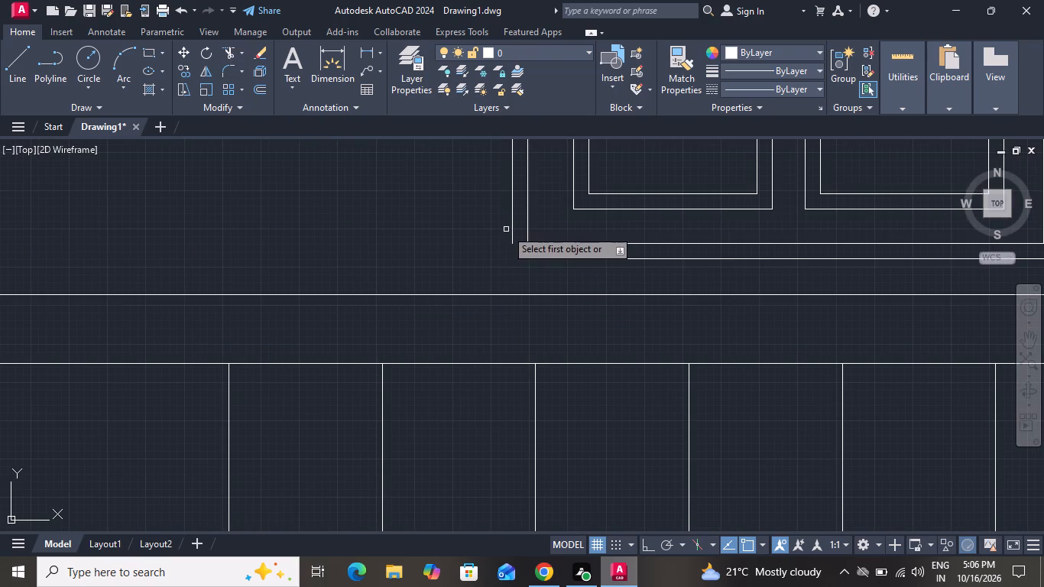
click(512, 236)
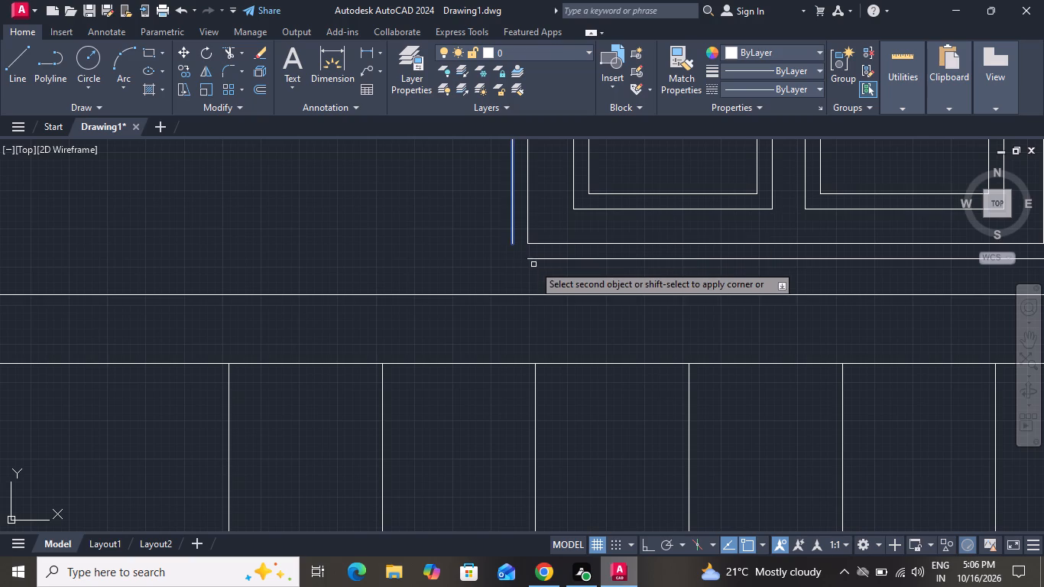
click(535, 259)
scroll(493, 335, down, 4)
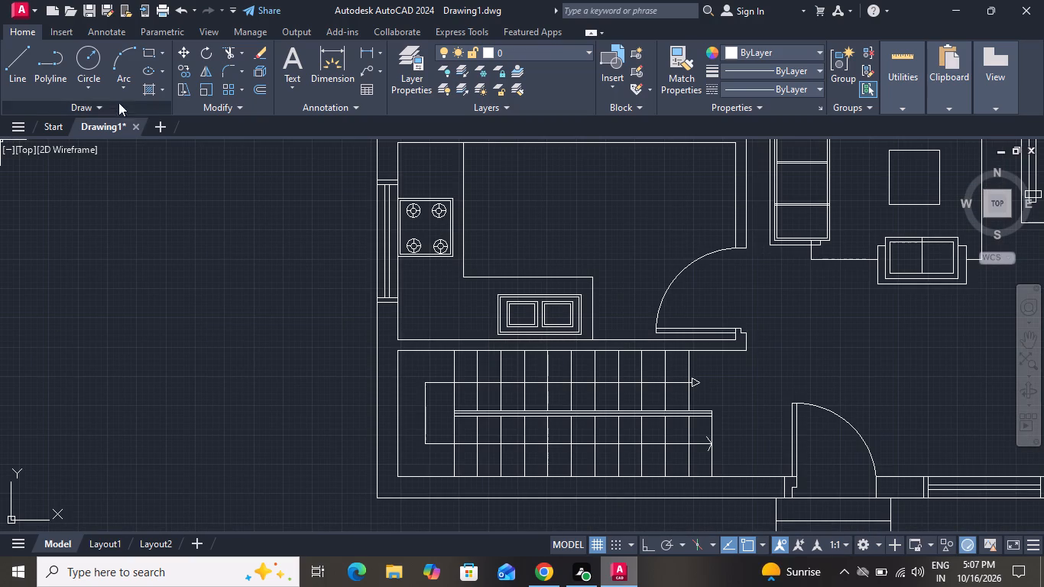
Draw a drain circle of about 1" radius at the centre of the basin farther from the window.
click(82, 59)
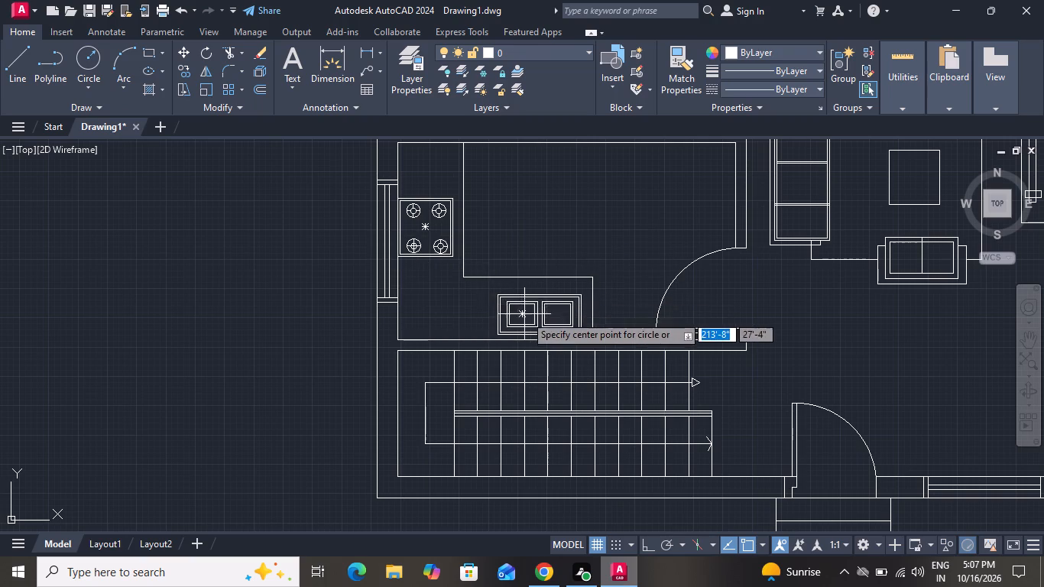
scroll(531, 326, up, 3)
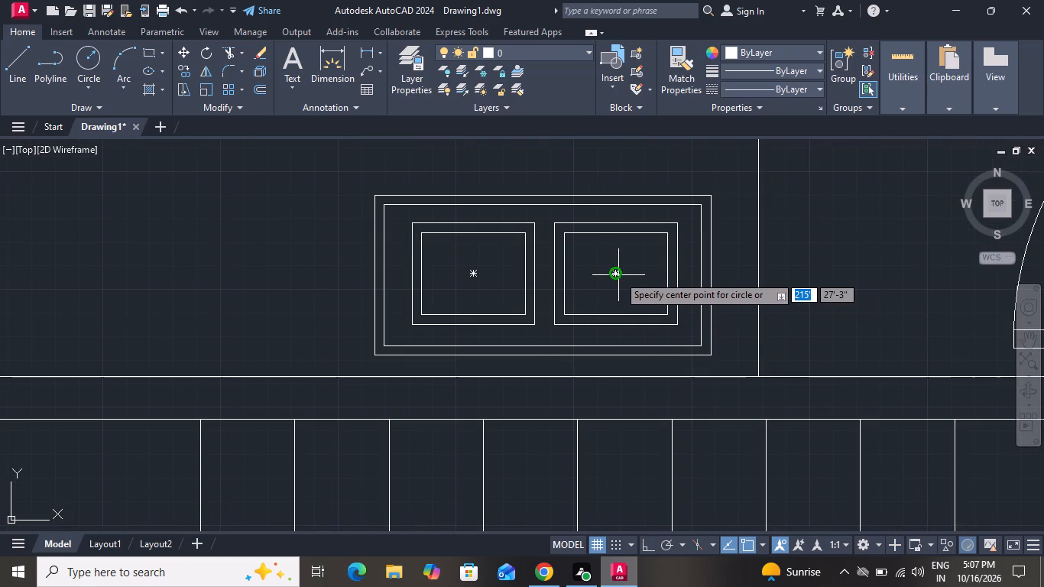
click(617, 273)
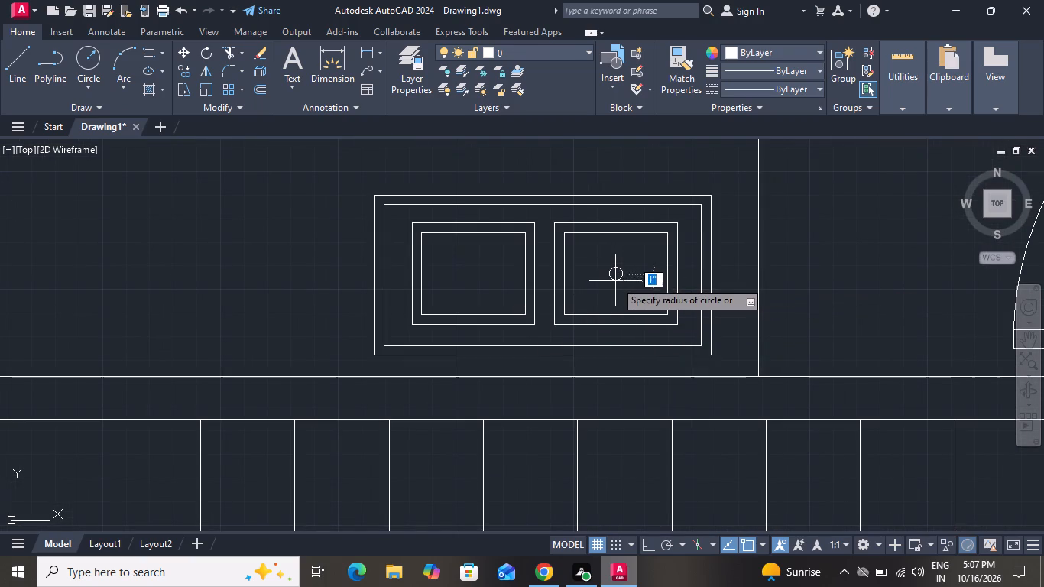
click(614, 281)
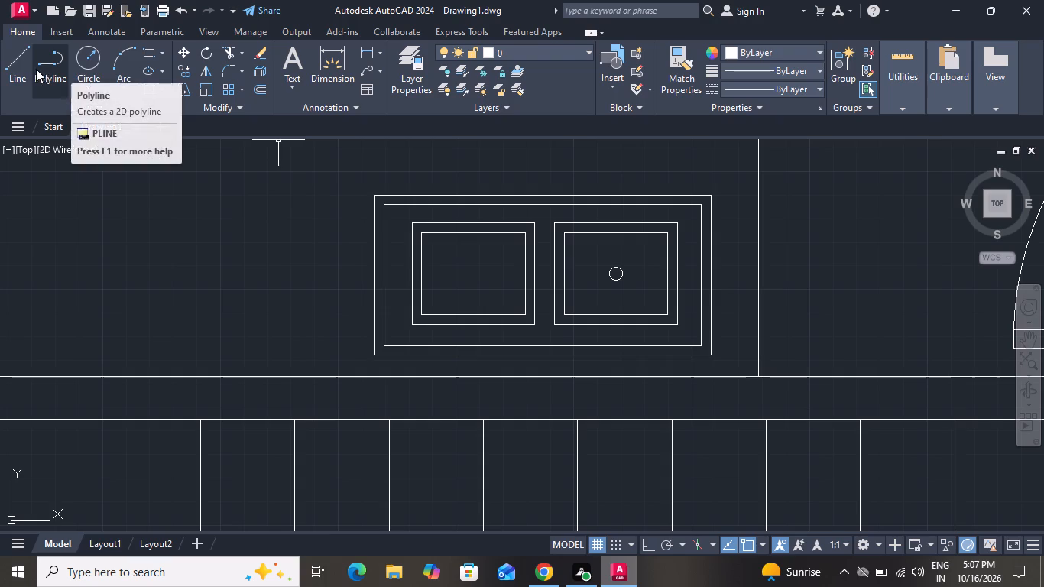
Draw a roughly horizontal line about 5" long in the upper part of the basin nearest the window.
click(11, 69)
scroll(445, 266, up, 1)
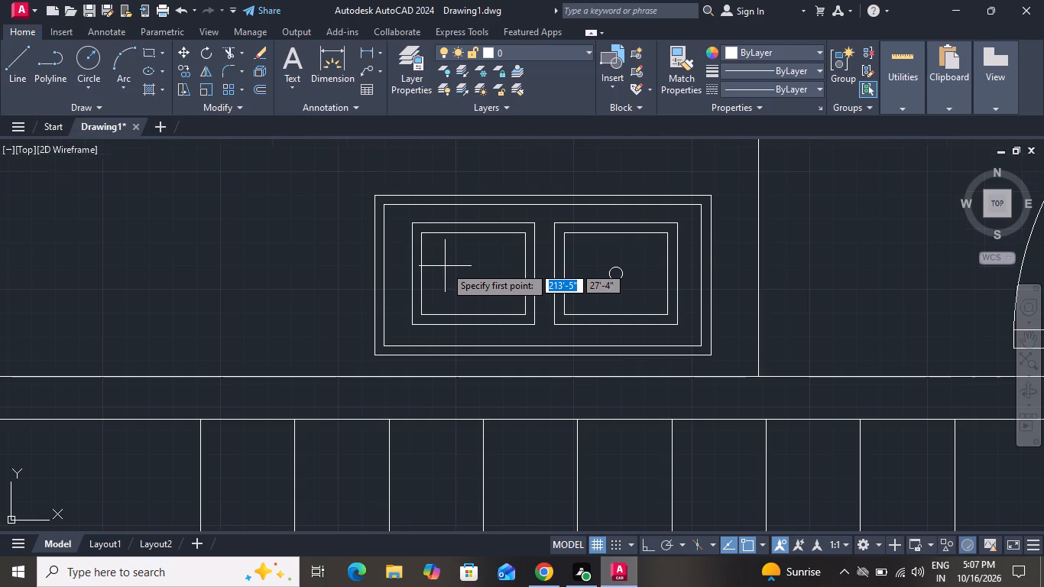
click(441, 249)
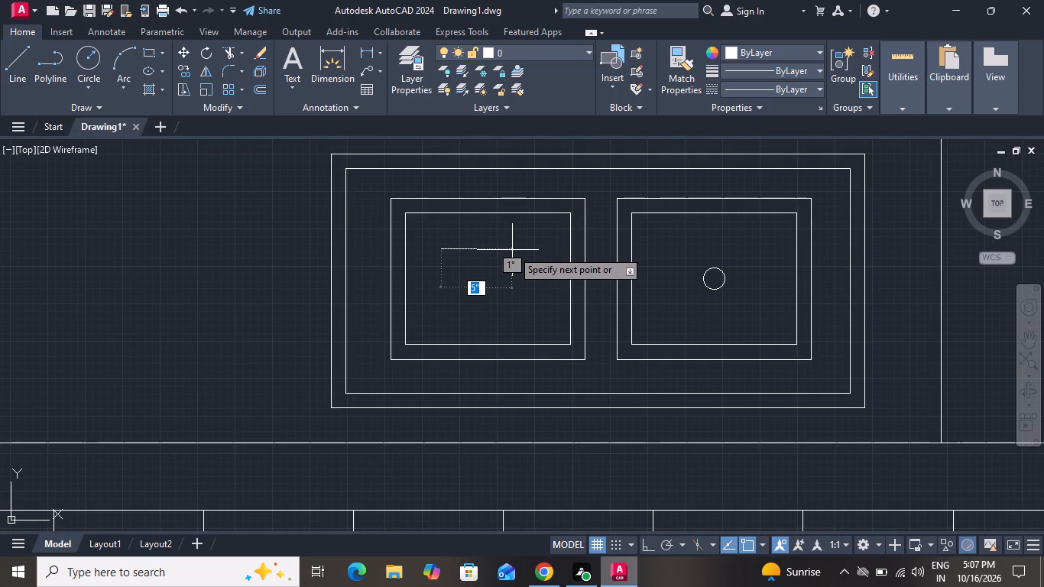
click(514, 250)
right_click(514, 250)
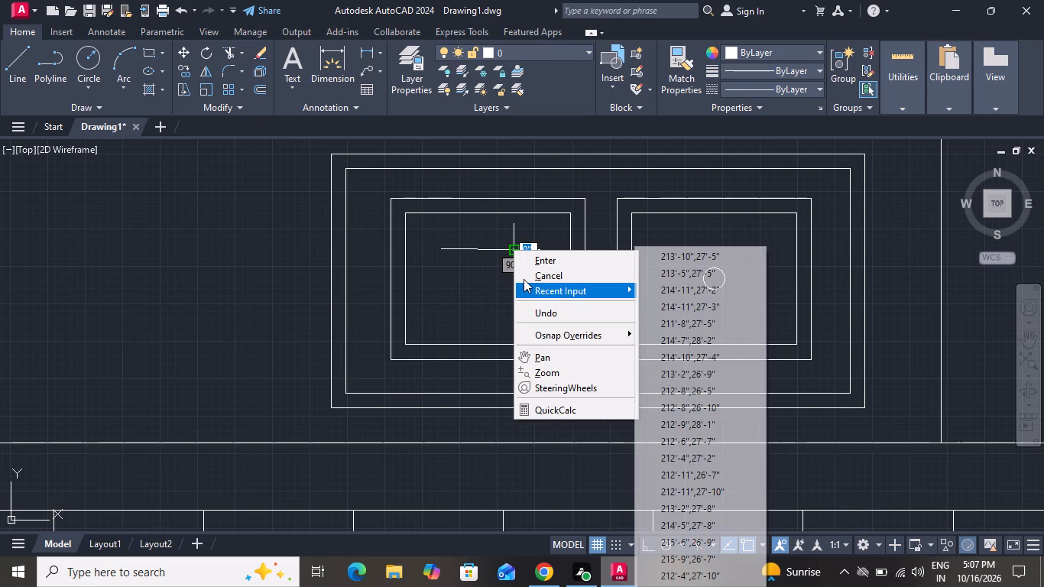
click(524, 279)
click(517, 248)
click(452, 261)
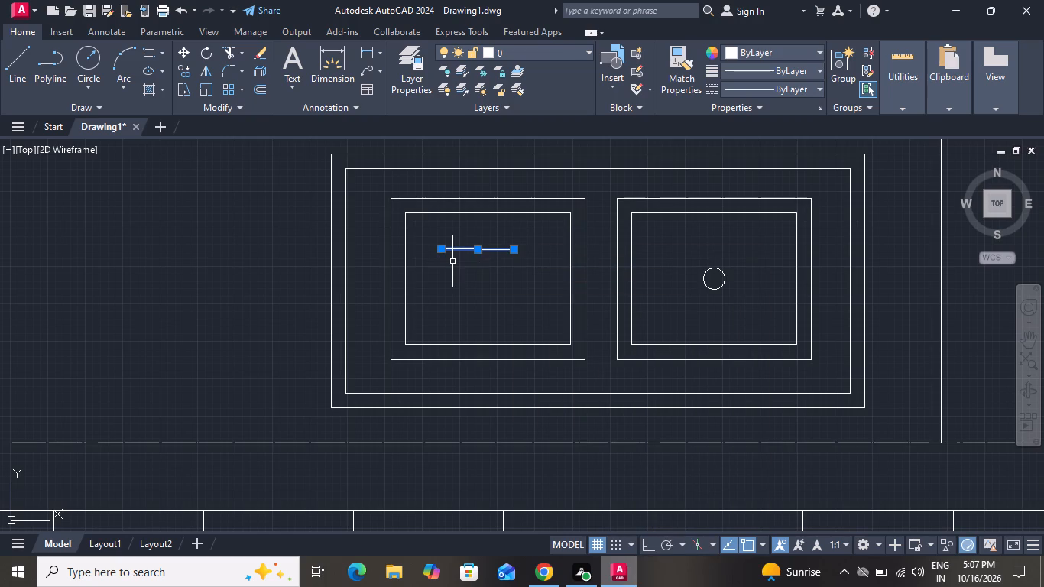
key(Escape)
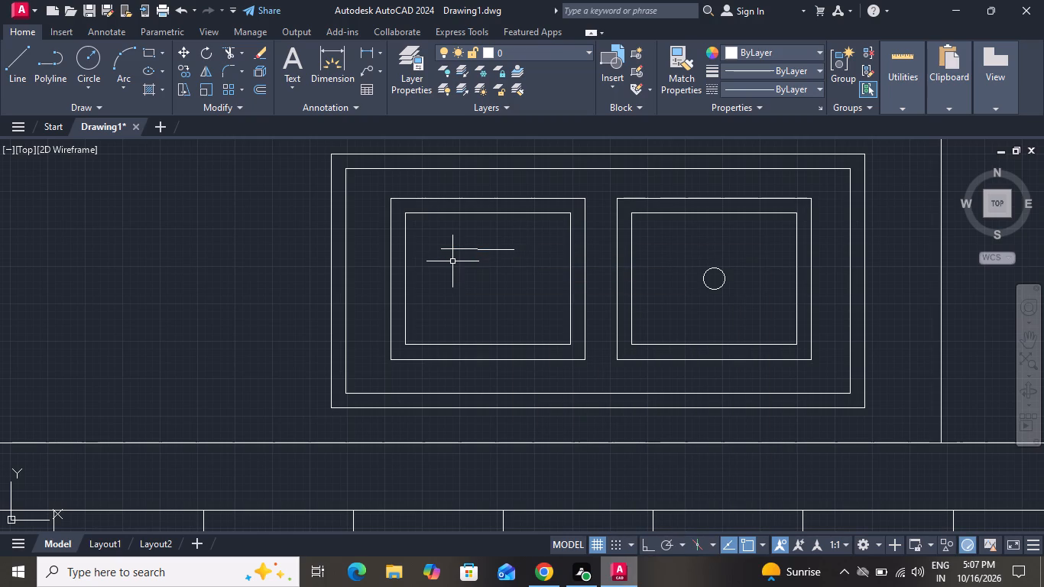
Offset the short basin line downward three times in succession at 2" spacing.
text(o)
key(space)
key(2)
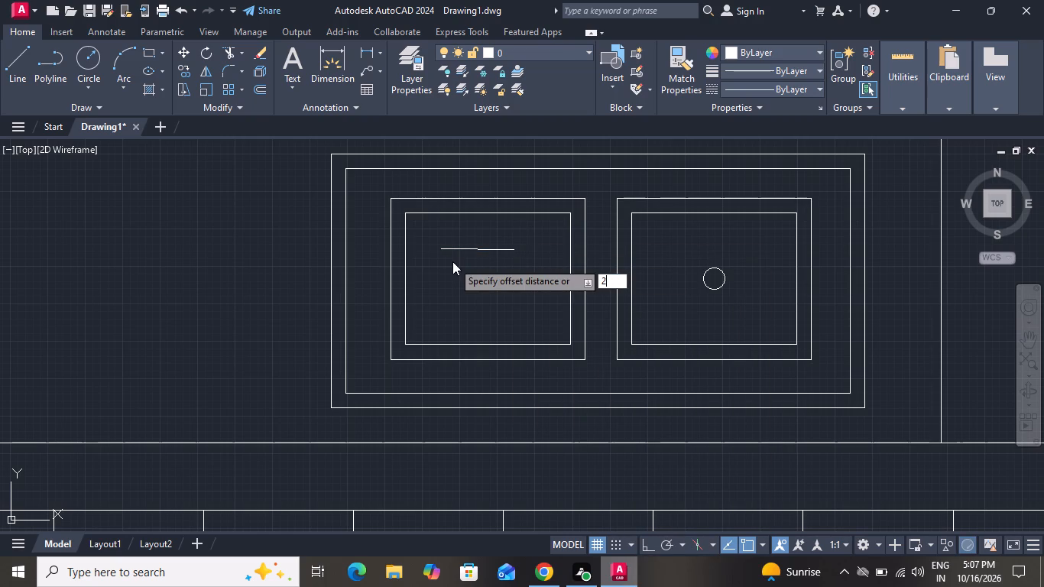
key(shift+quotedbl)
key(shift+Return)
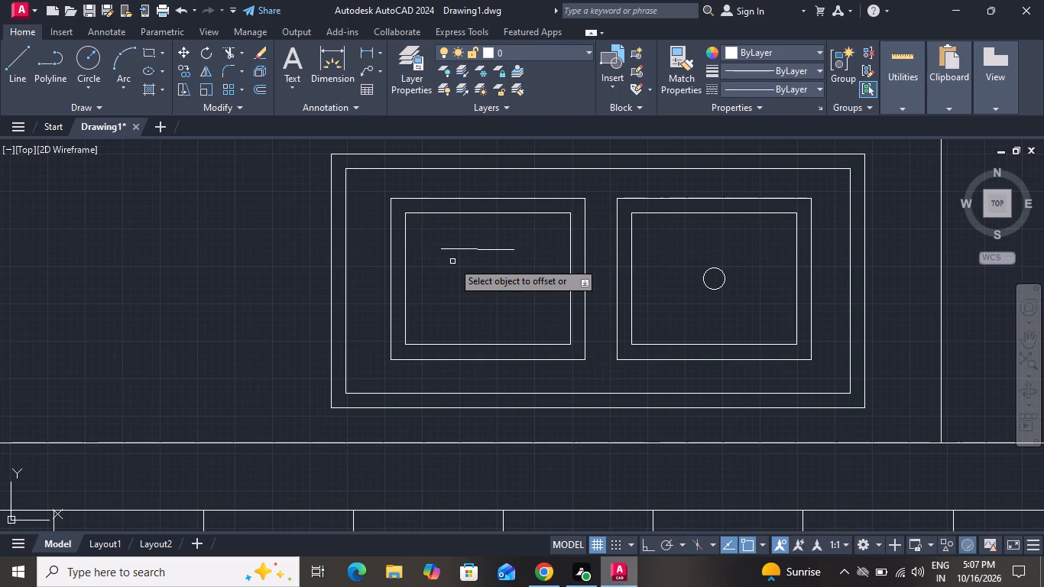
drag(461, 248, 458, 258)
click(454, 263)
drag(465, 280, 465, 293)
click(465, 293)
click(459, 308)
click(459, 318)
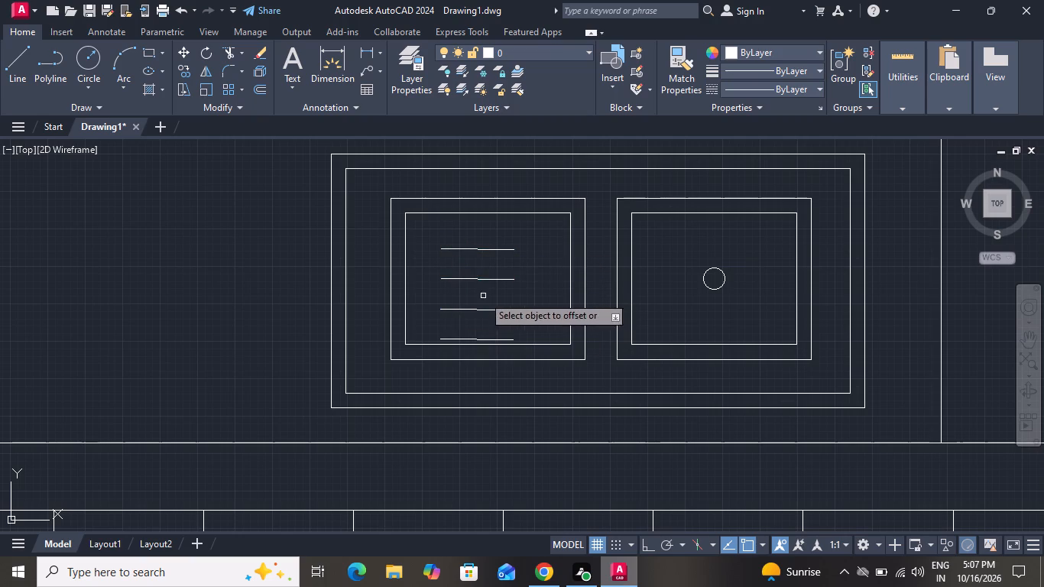
scroll(499, 285, down, 2)
right_click(510, 278)
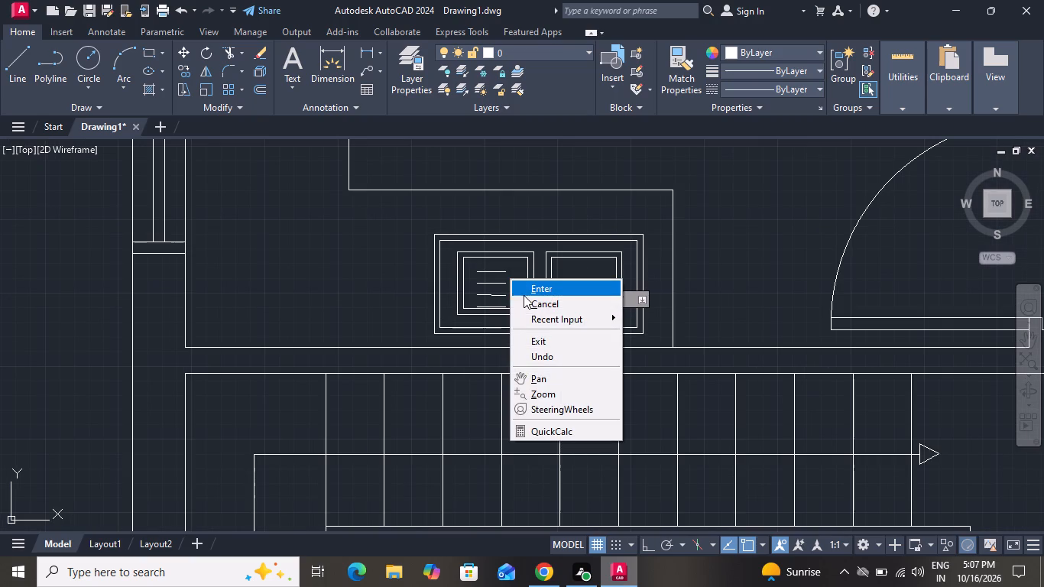
click(525, 297)
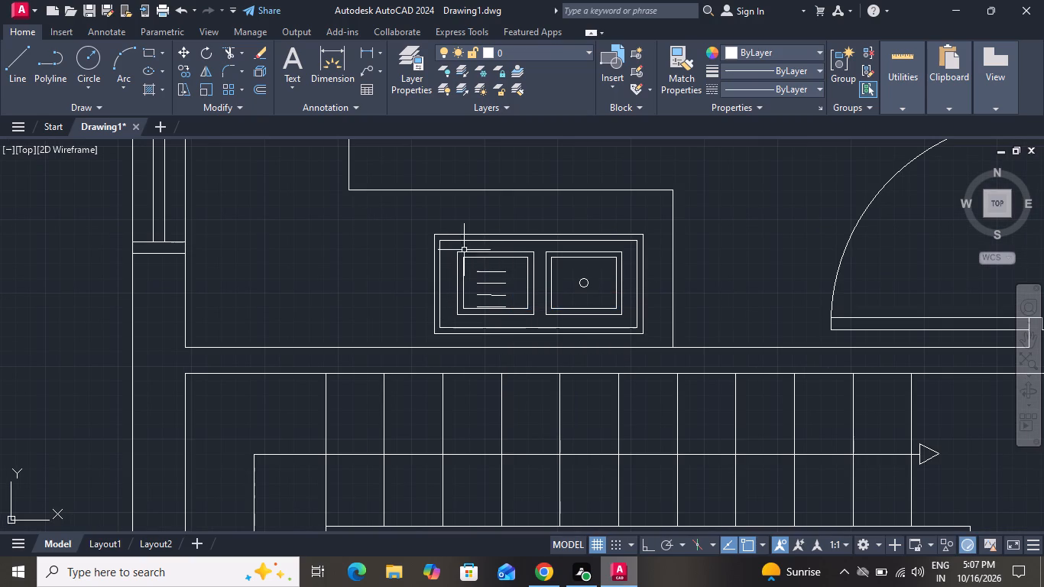
Draw a narrow faucet rectangle from the sink's bottom outer edge up to just below the drain circle.
click(147, 52)
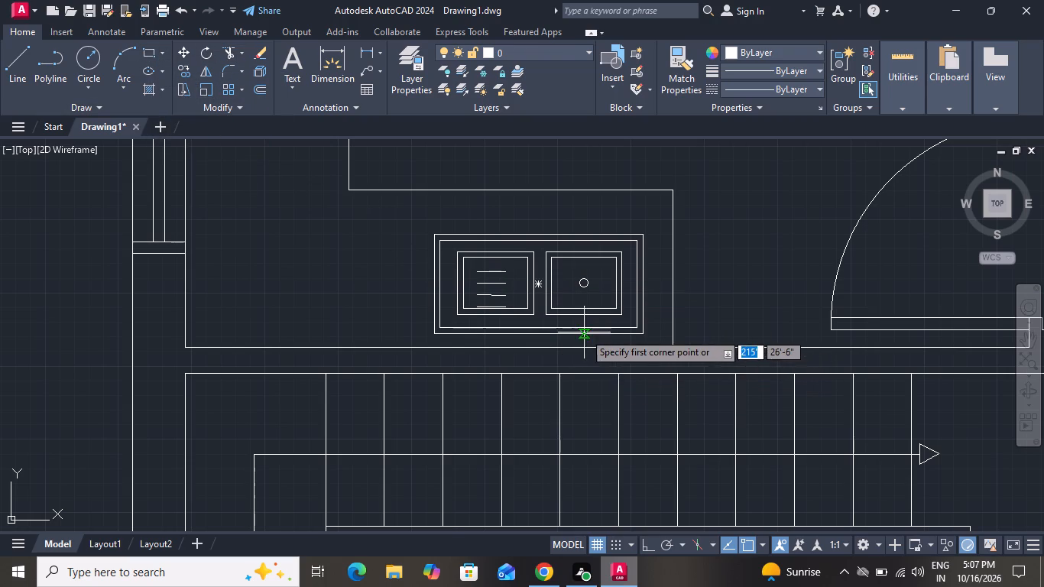
scroll(584, 332, up, 1)
click(592, 332)
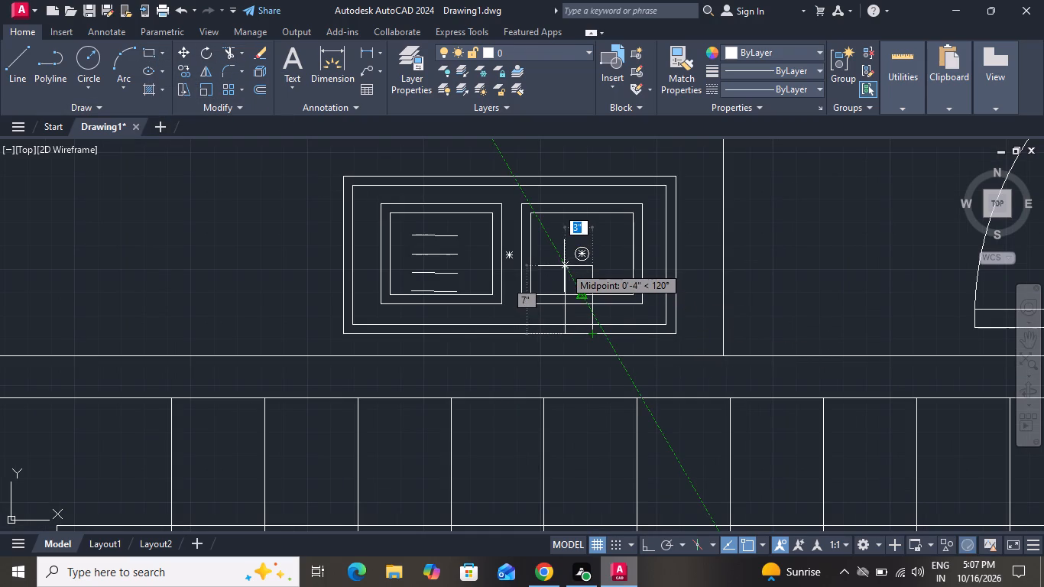
click(576, 277)
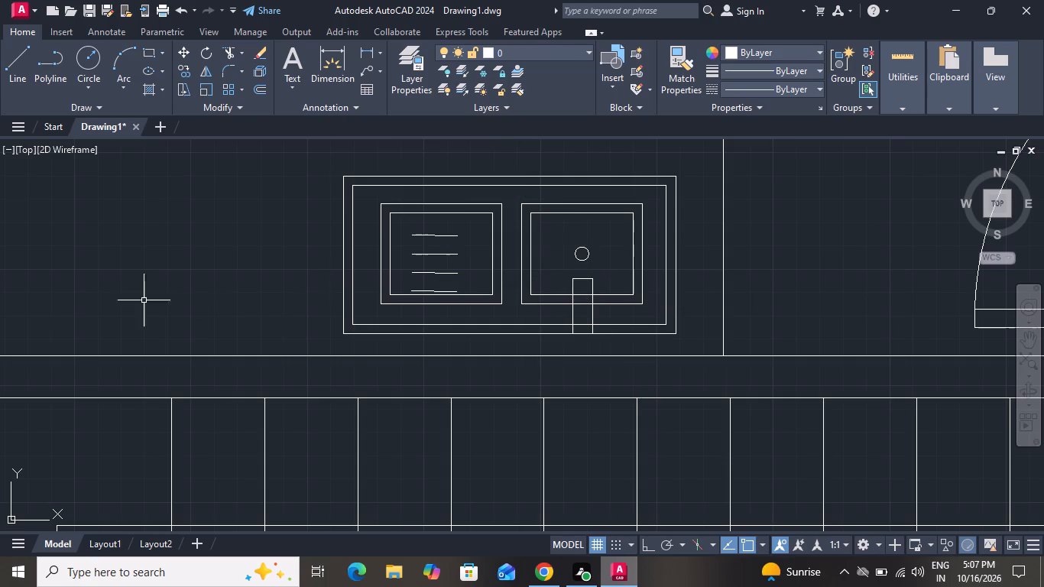
Draw a rectangle about 5'-7" by 4'-6" against the window wall in the room above the kitchen, starting just above the window.
scroll(166, 300, down, 4)
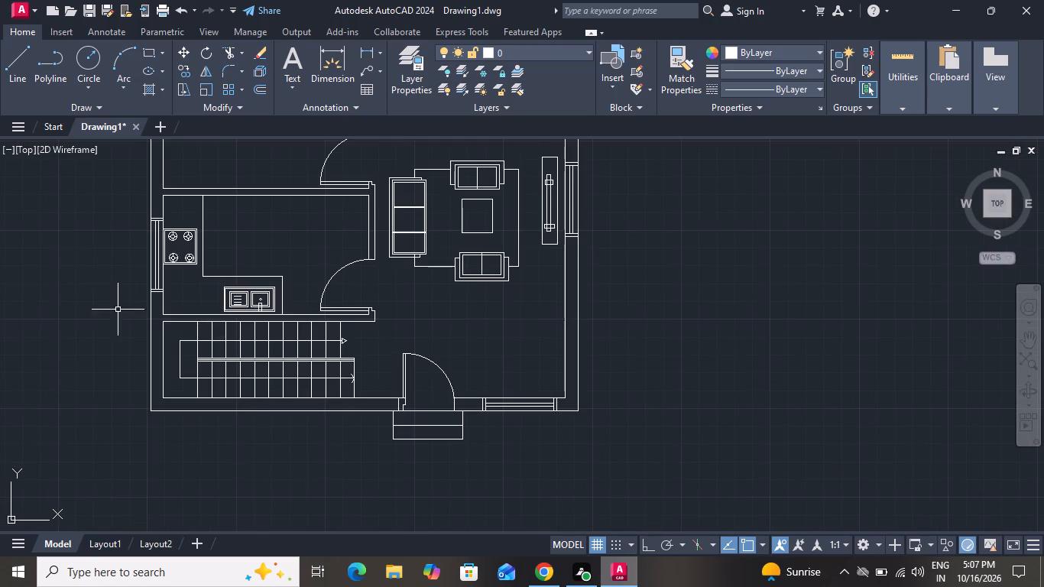
scroll(99, 304, up, 2)
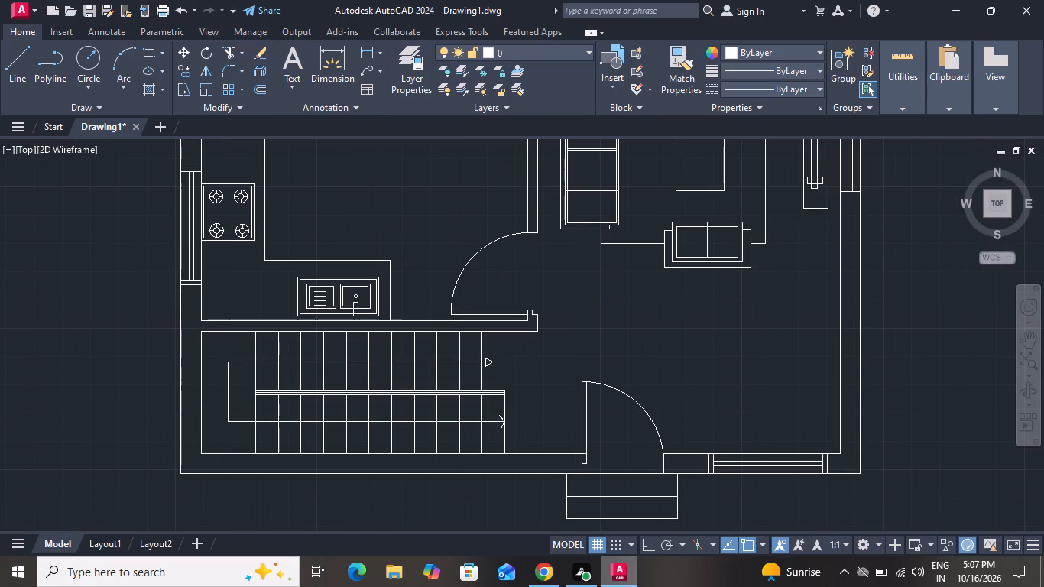
scroll(193, 314, down, 3)
scroll(201, 323, up, 1)
scroll(209, 332, down, 1)
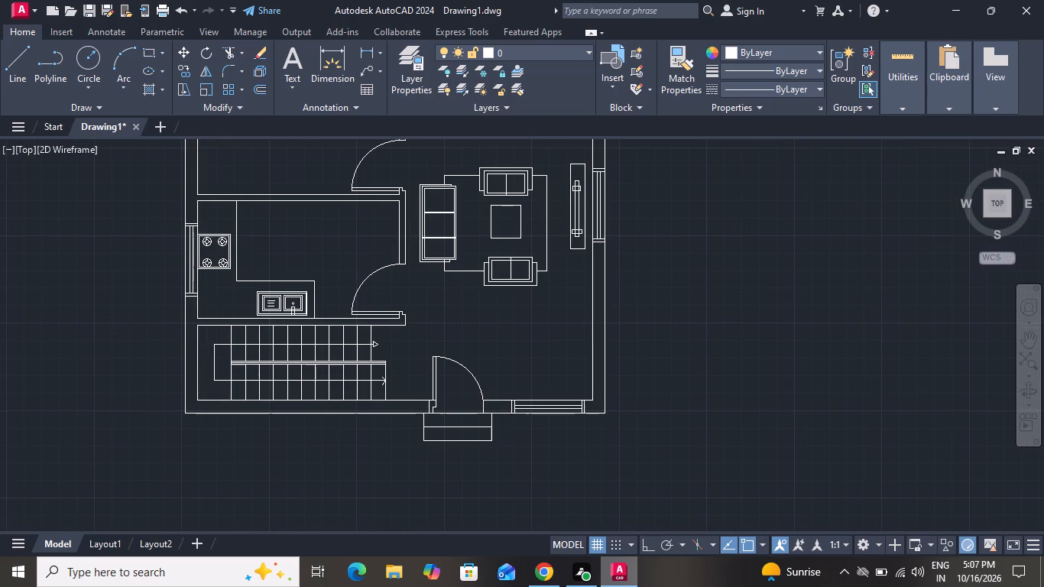
scroll(214, 339, down, 2)
scroll(190, 284, up, 2)
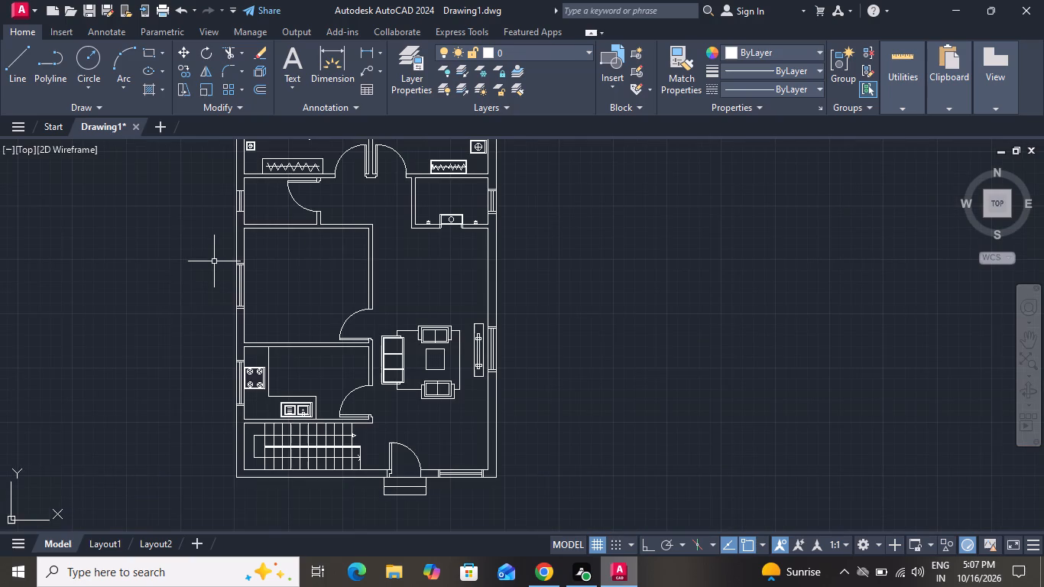
scroll(214, 256, up, 2)
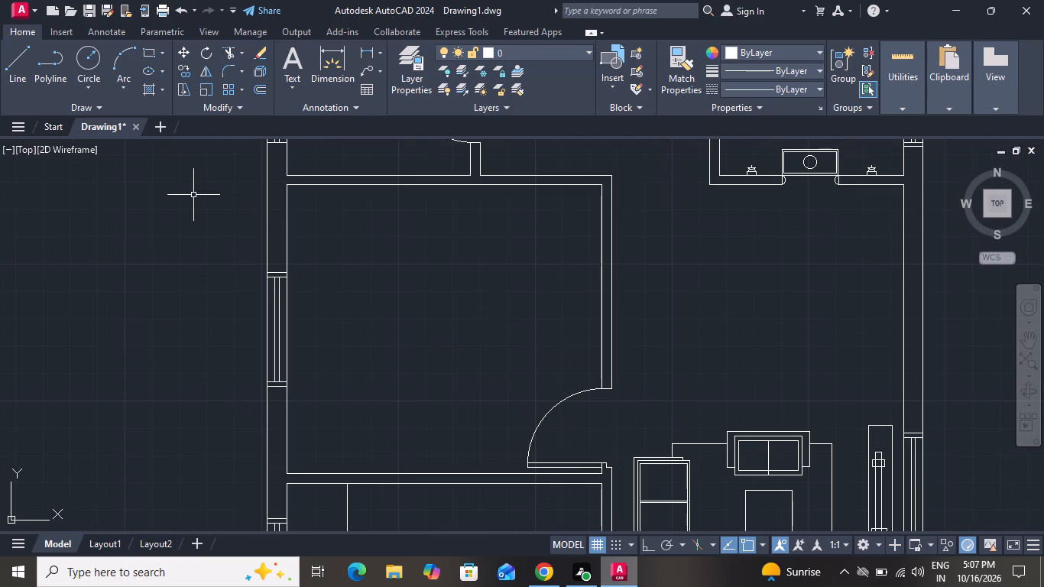
click(151, 46)
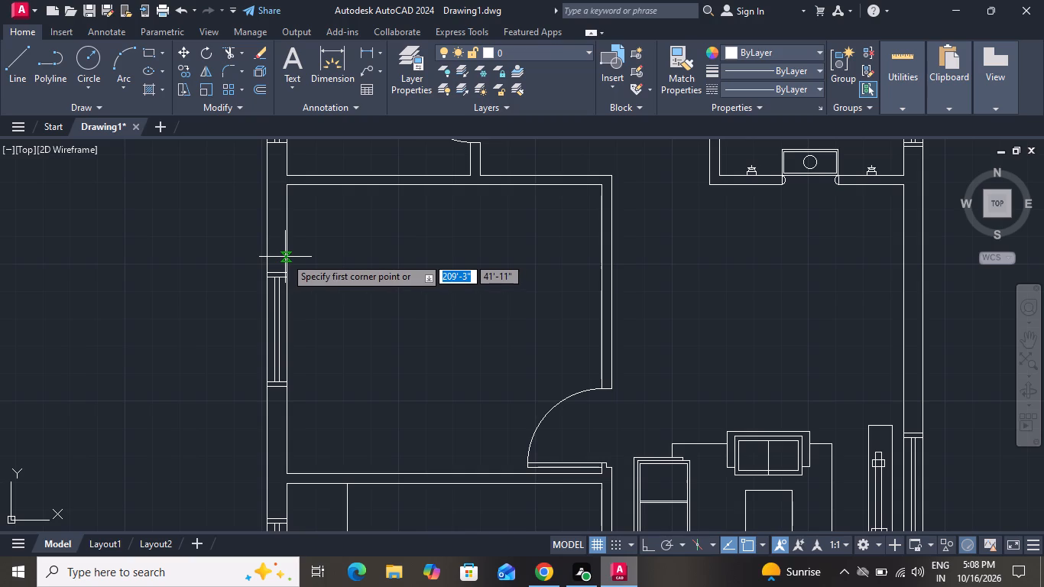
click(285, 256)
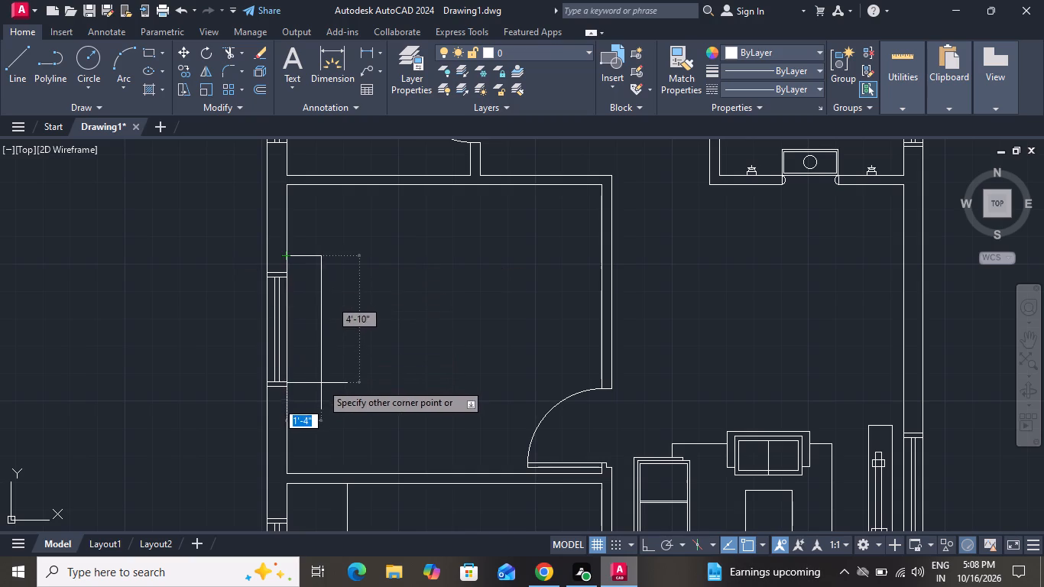
click(436, 375)
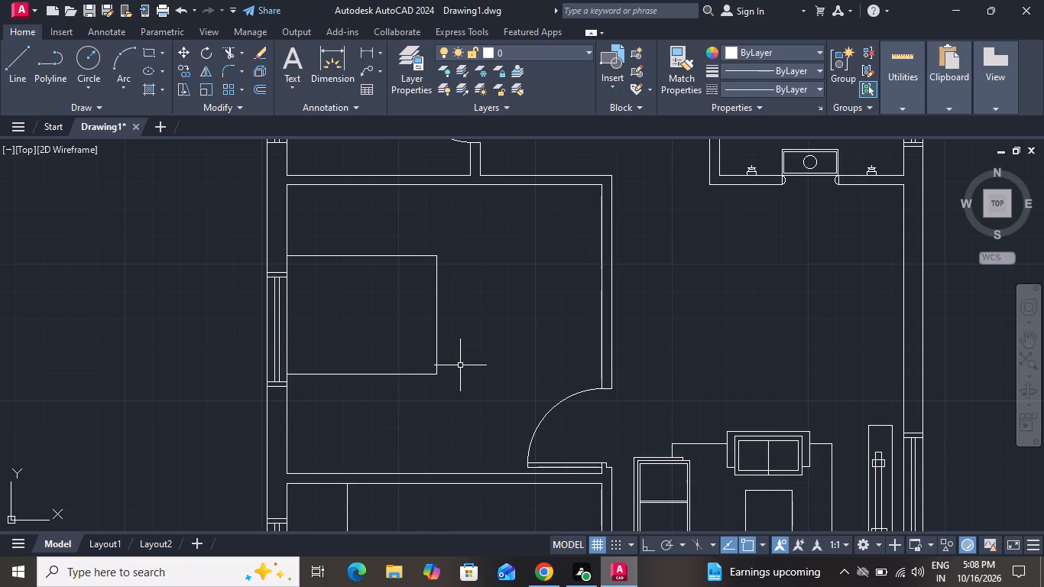
Offset the new rectangle beside the window 1" inward.
text(o)
key(space)
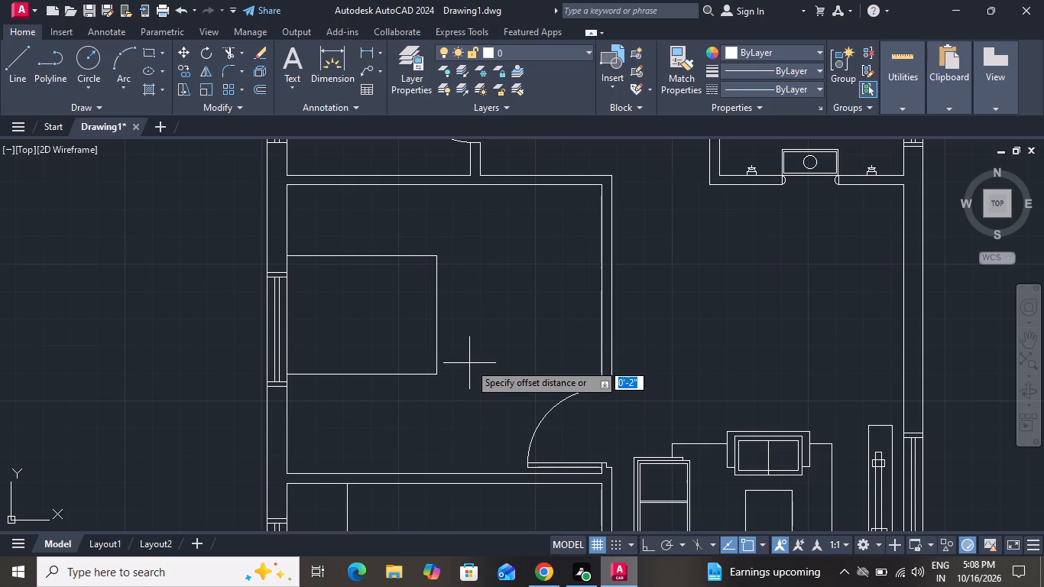
key(1)
key(shift+quotedbl)
key(Return)
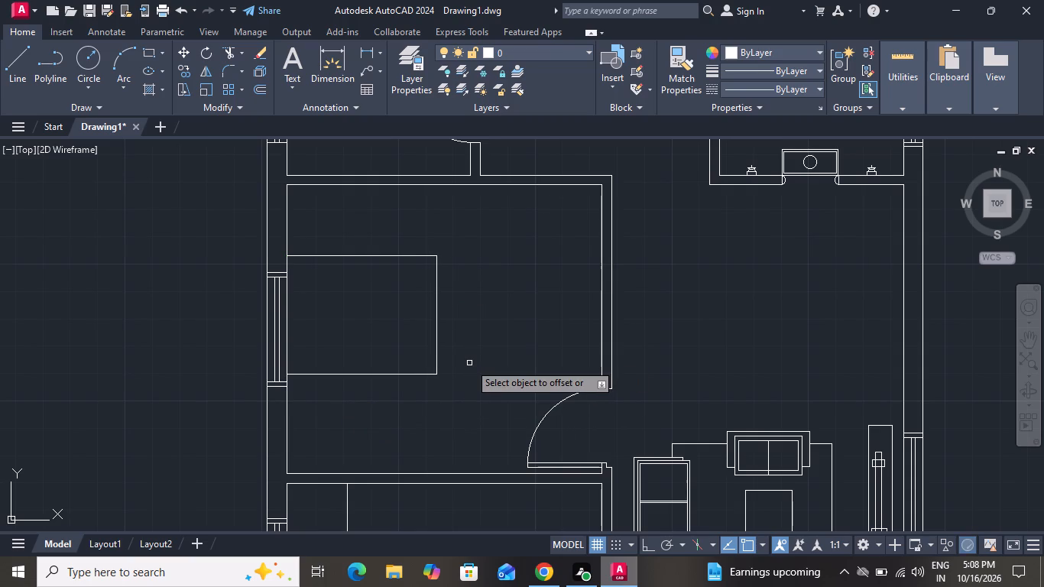
click(437, 330)
click(387, 336)
right_click(387, 336)
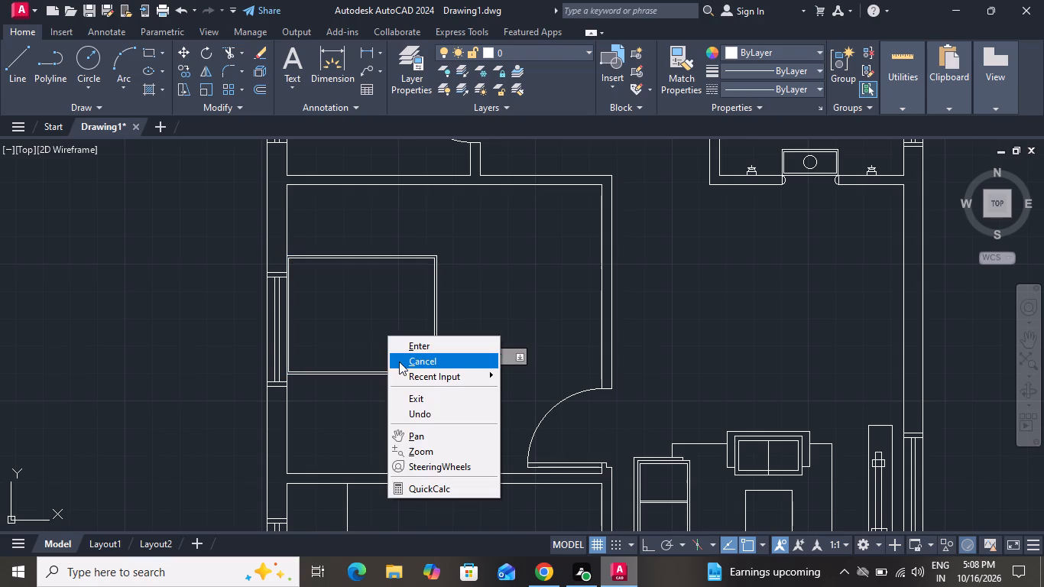
click(399, 362)
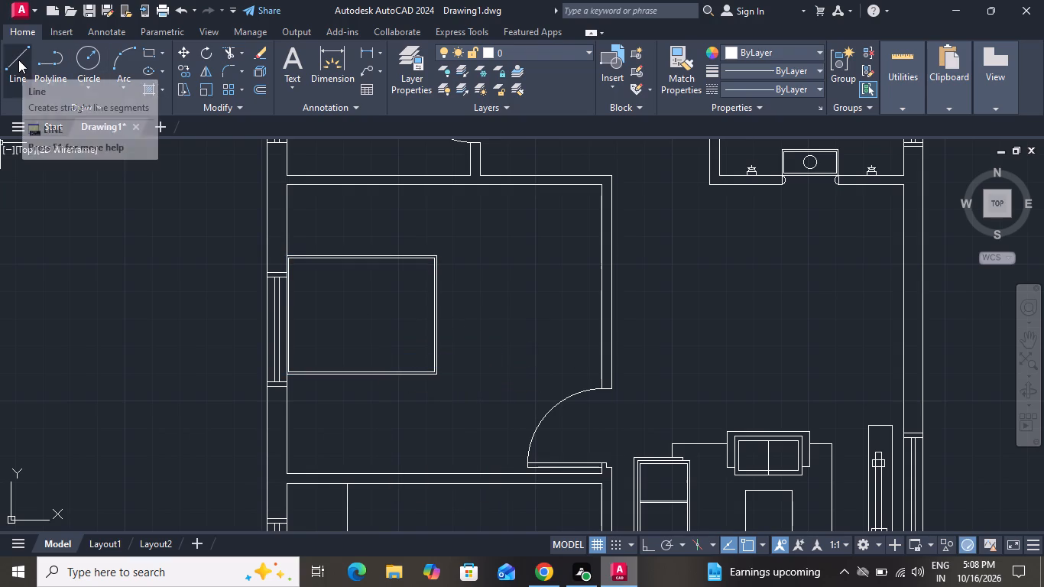
Draw a vertical line across the bed rectangle from its upper edge to its lower edge, set in from the window wall.
click(18, 60)
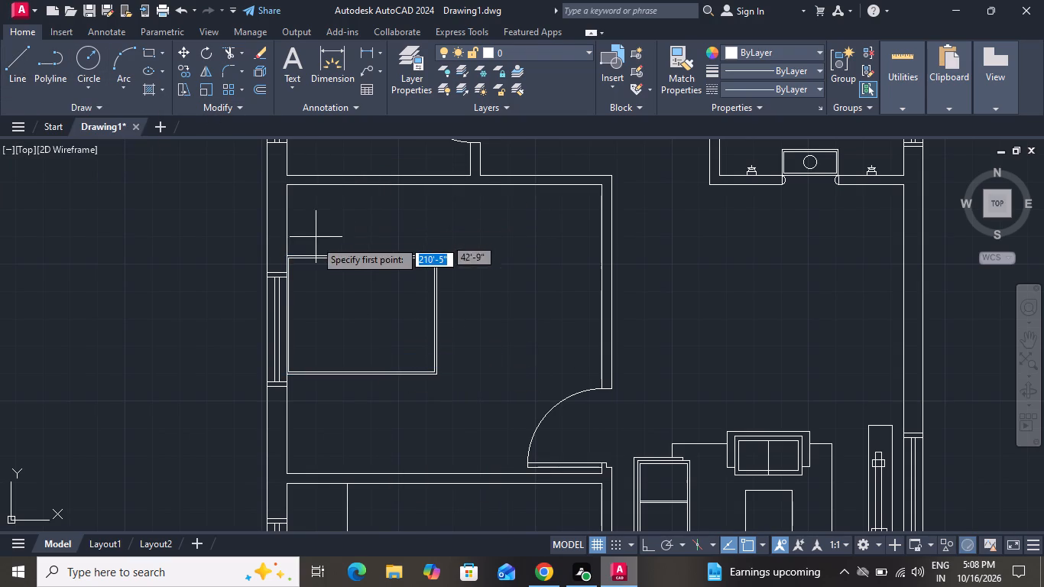
scroll(319, 271, up, 1)
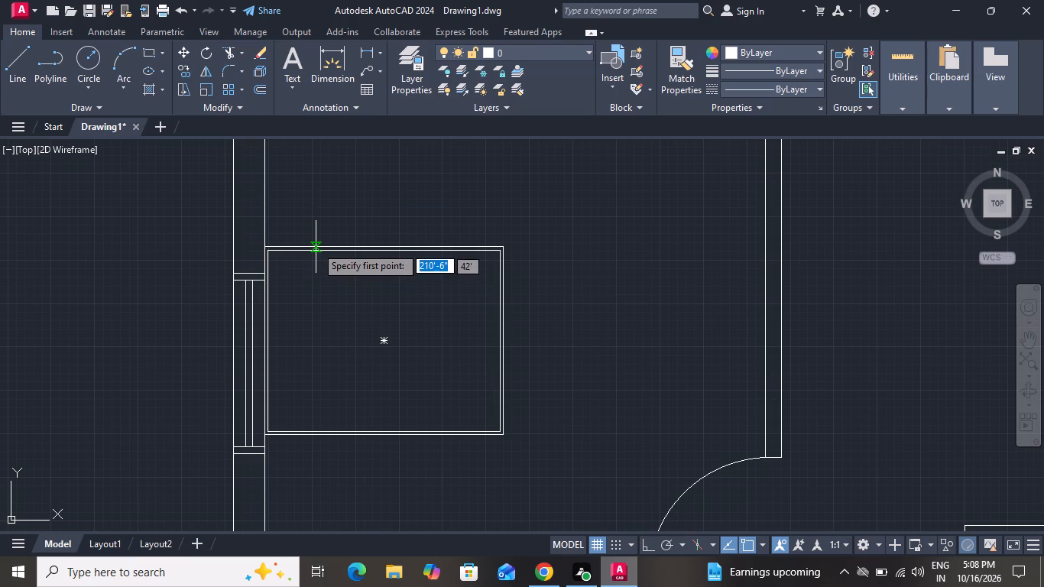
click(314, 245)
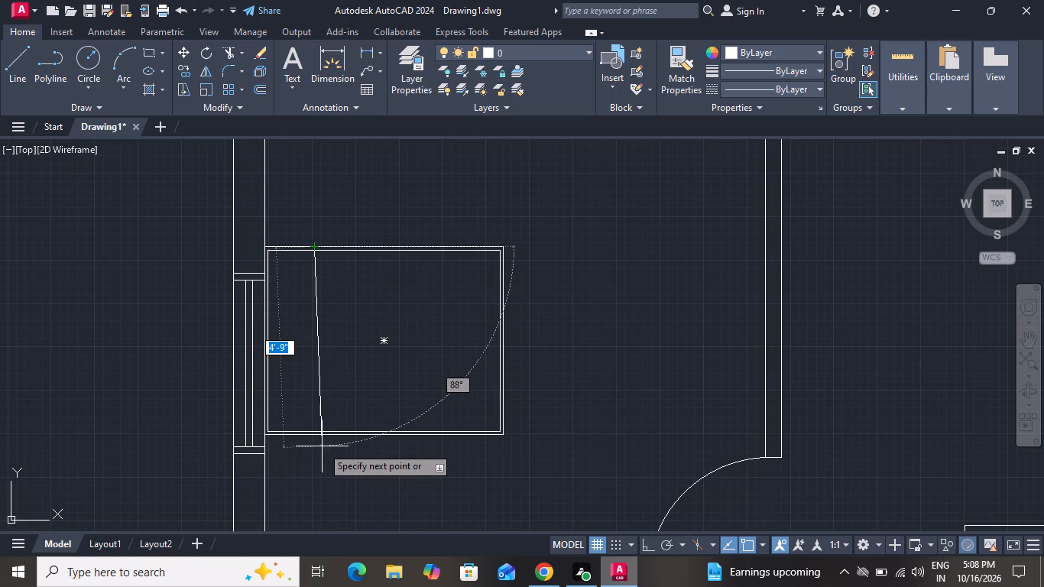
click(311, 432)
right_click(311, 432)
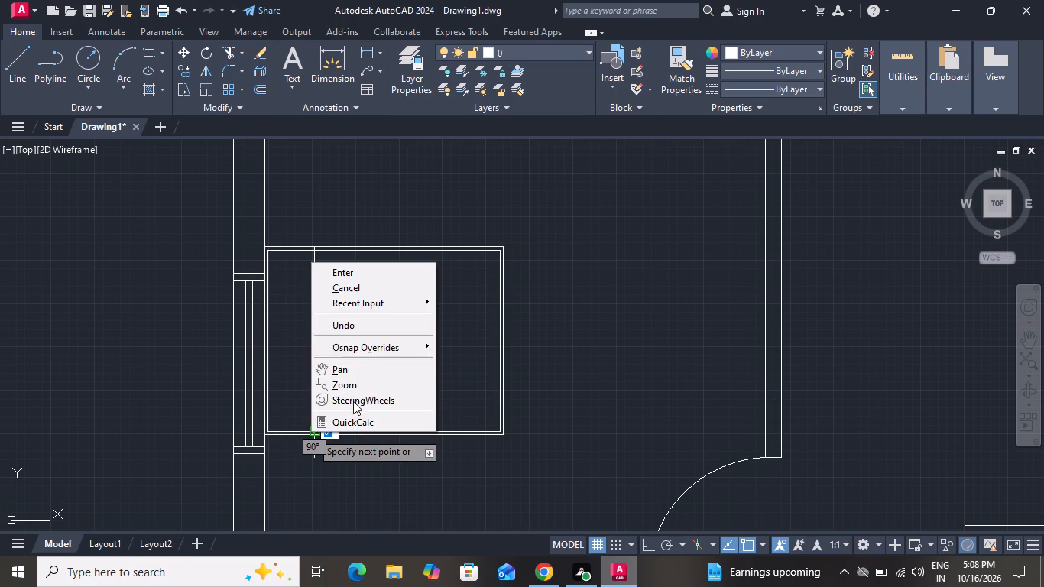
click(372, 288)
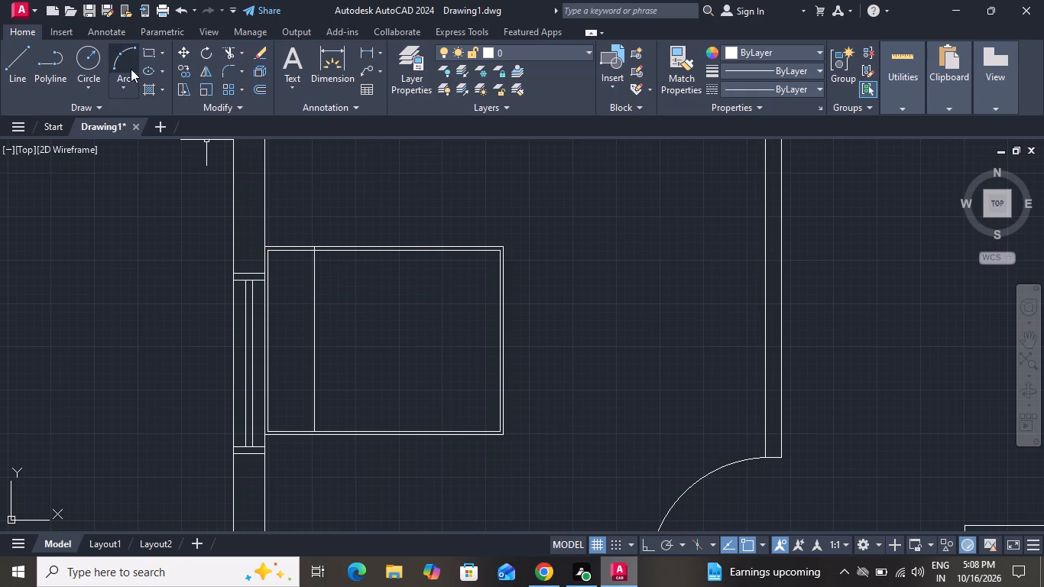
Draw a small upright pillow rectangle between the window wall and the vertical line, near the bed's upper corner.
drag(147, 49, 149, 57)
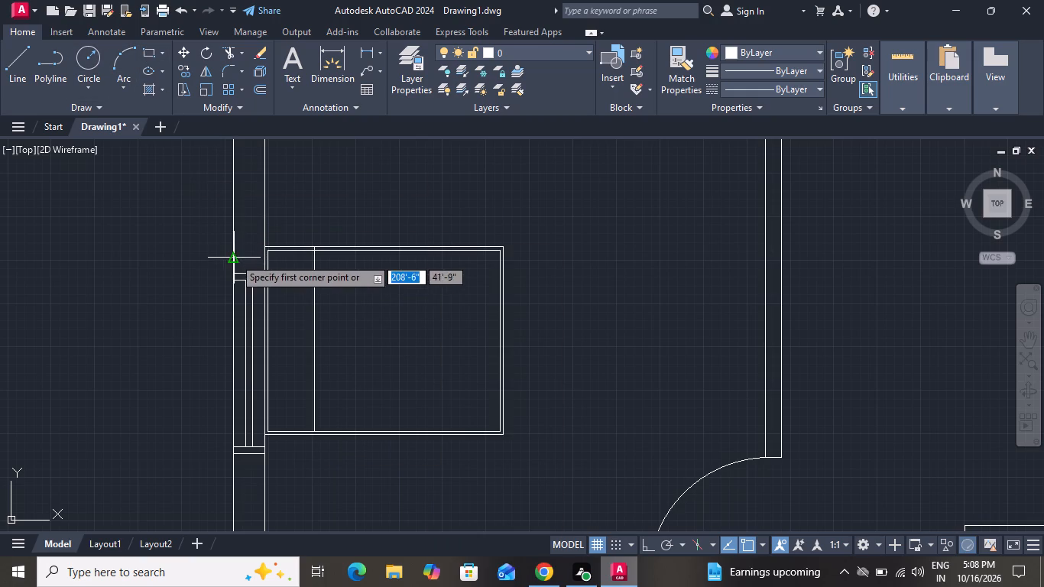
scroll(304, 298, up, 1)
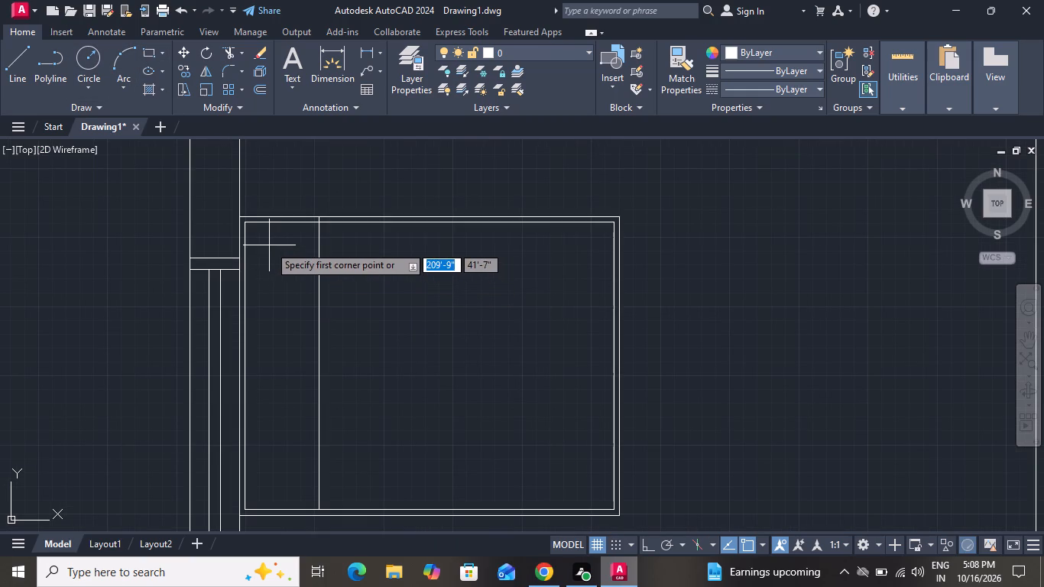
click(258, 239)
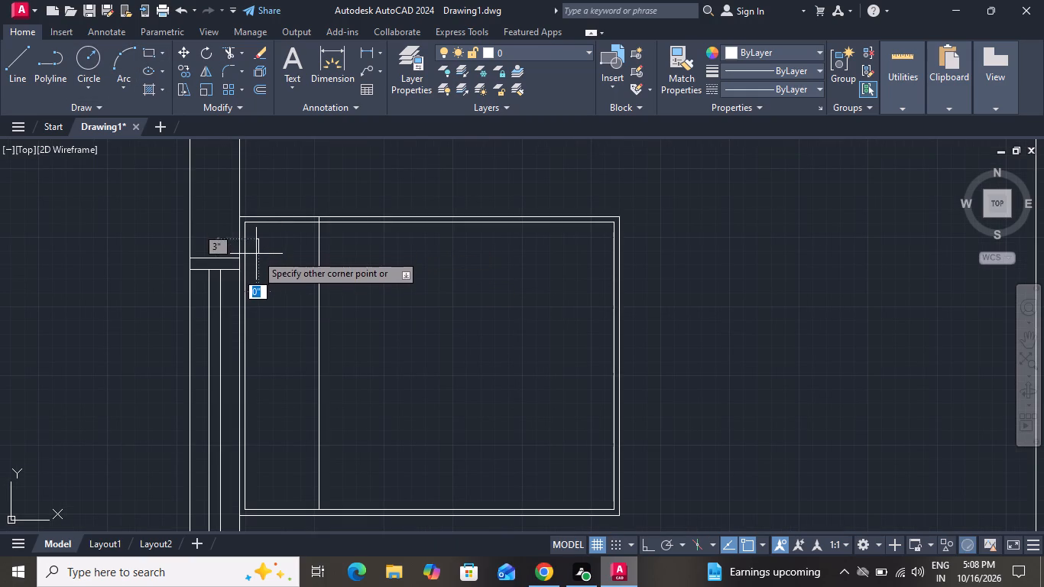
click(303, 313)
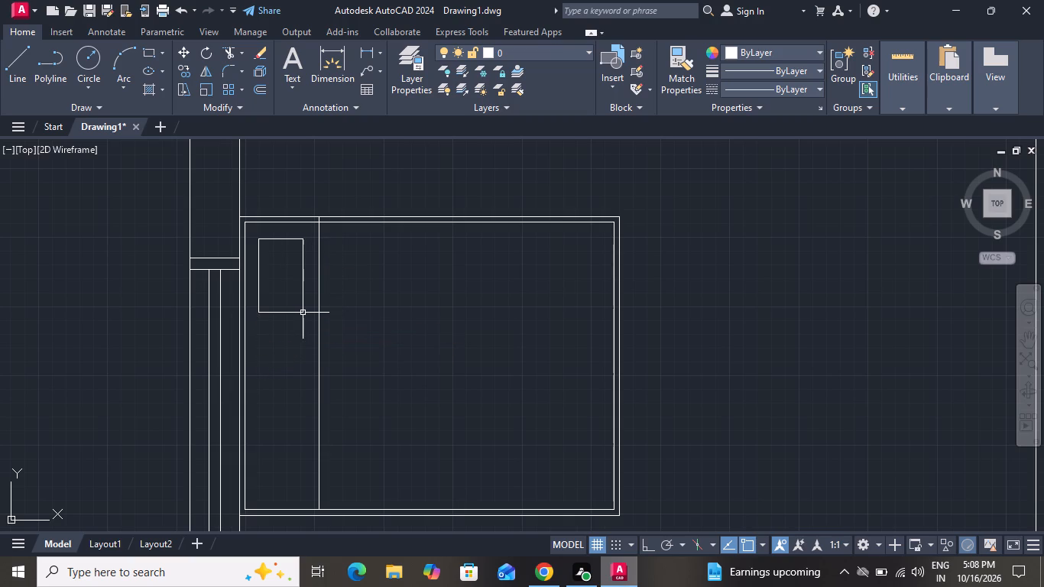
Copy the pillow rectangle about 2'-3" straight down to the lower half of the bed's head section.
click(303, 313)
drag(288, 302, 271, 313)
click(264, 318)
click(266, 303)
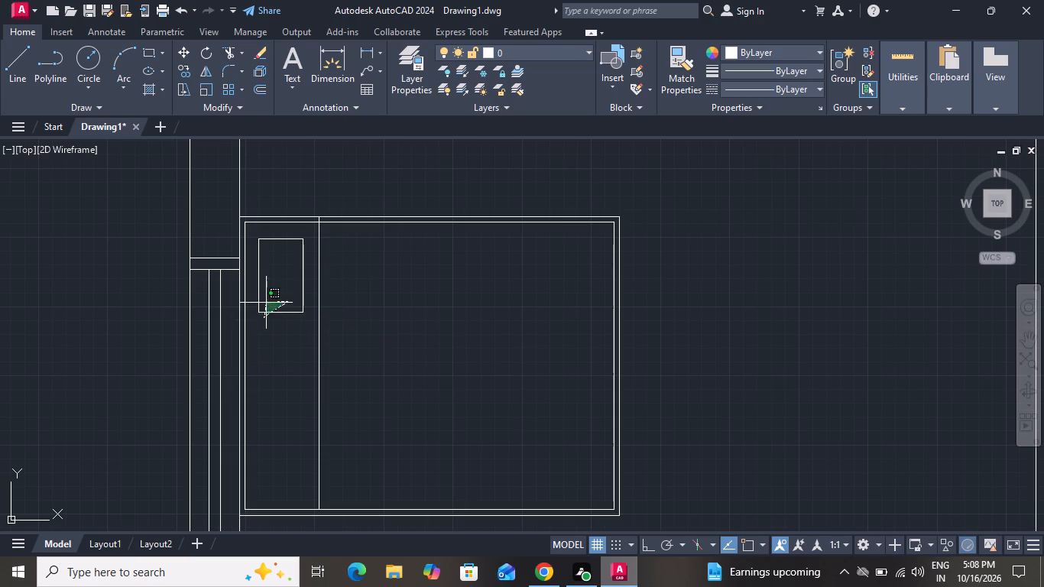
click(185, 73)
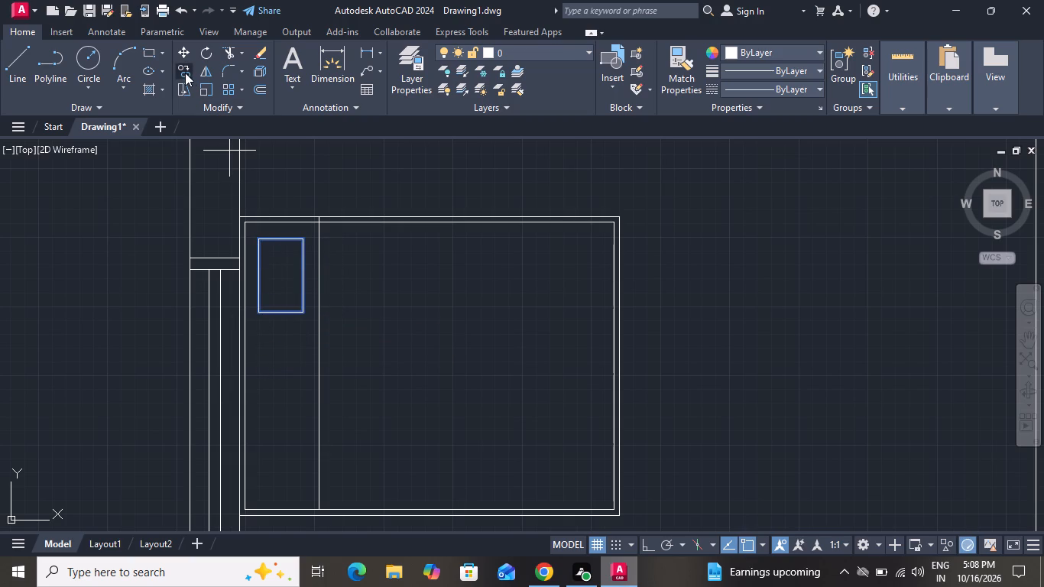
click(280, 318)
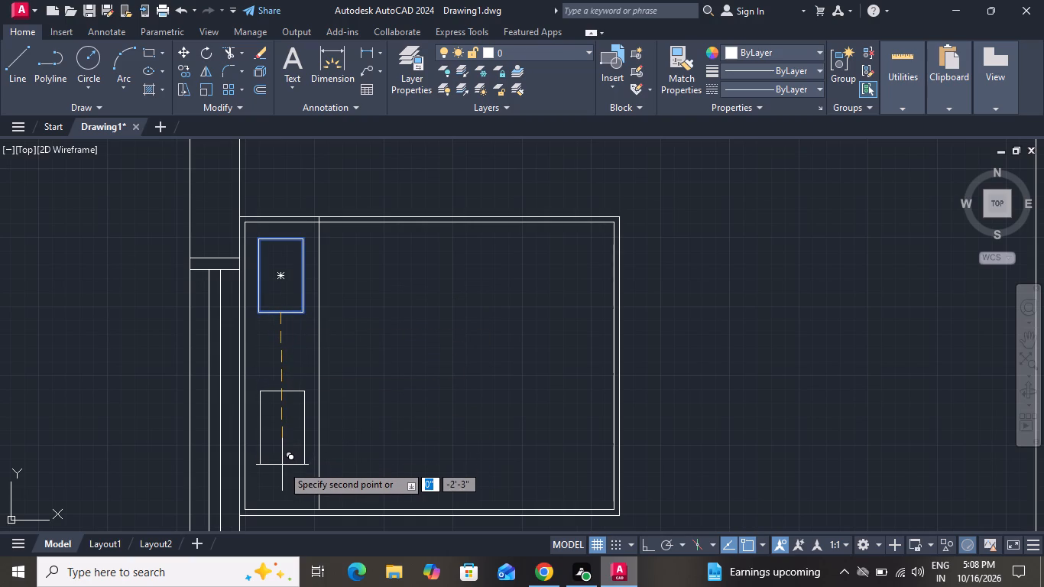
click(282, 465)
right_click(321, 450)
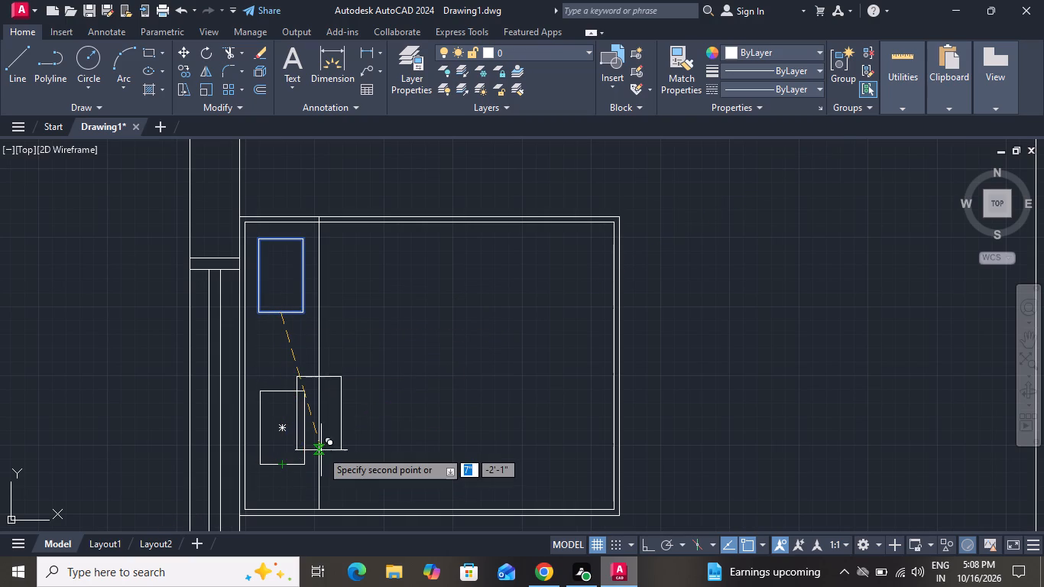
click(366, 265)
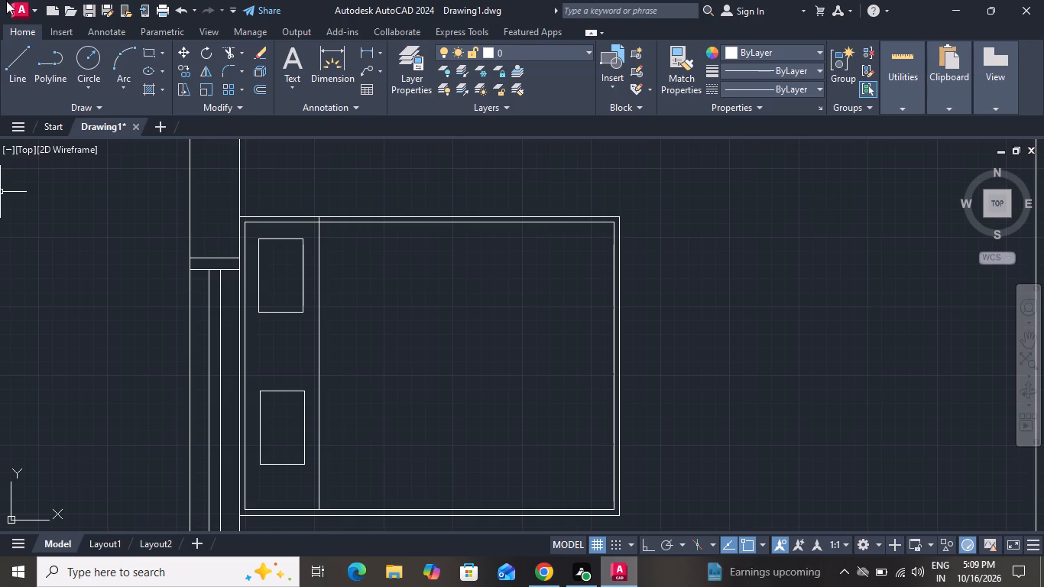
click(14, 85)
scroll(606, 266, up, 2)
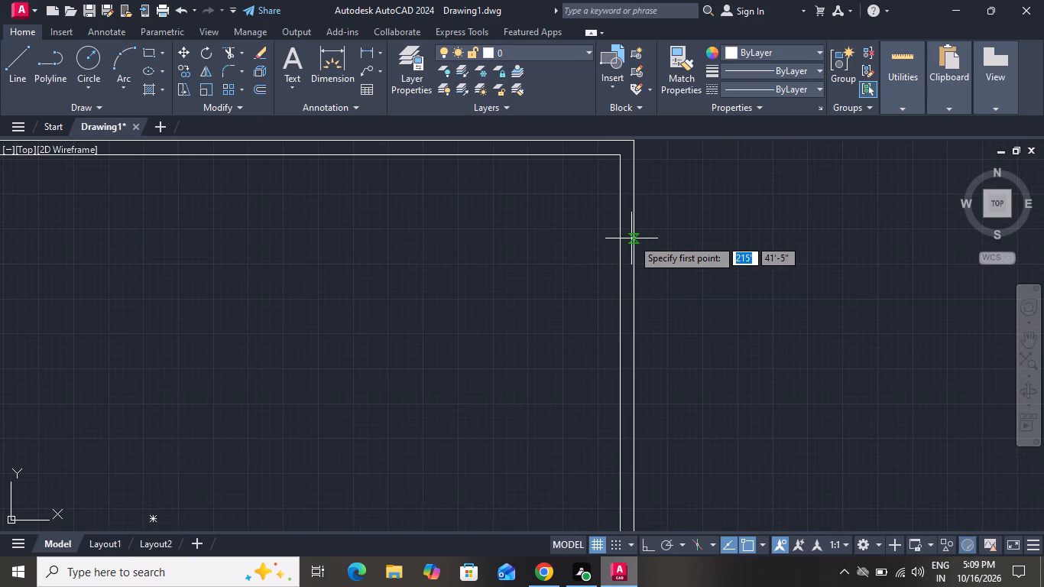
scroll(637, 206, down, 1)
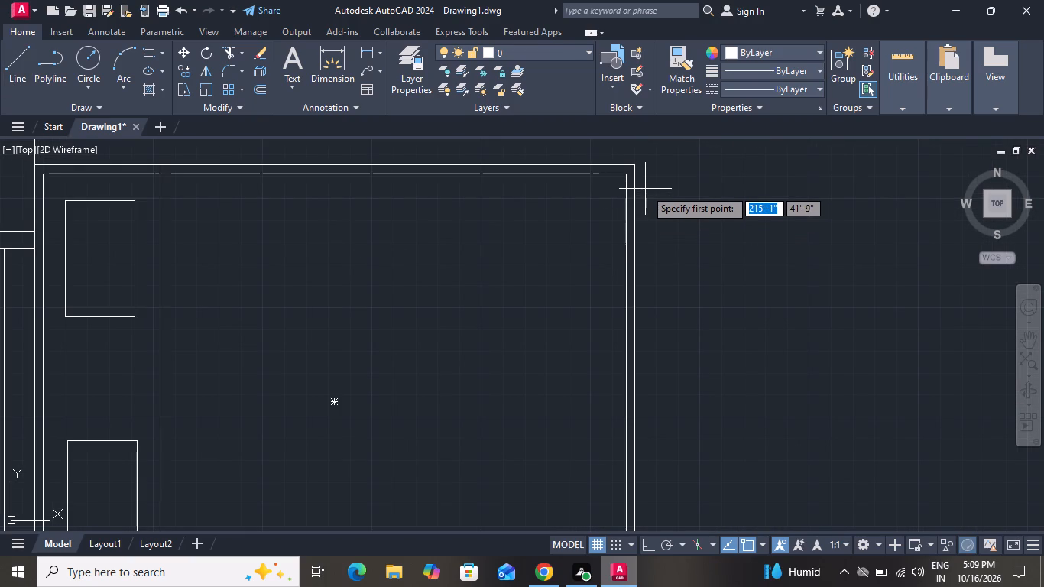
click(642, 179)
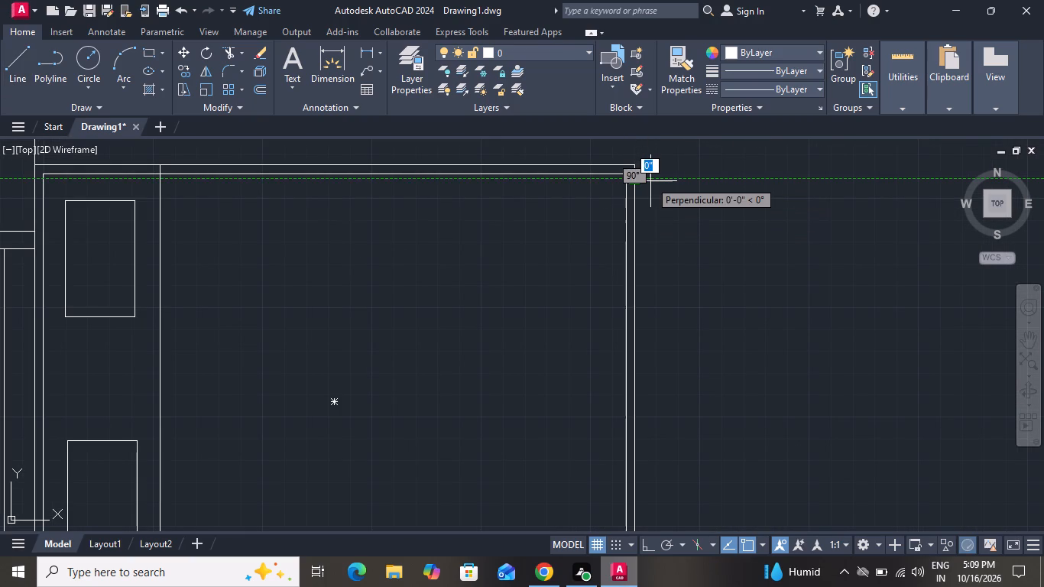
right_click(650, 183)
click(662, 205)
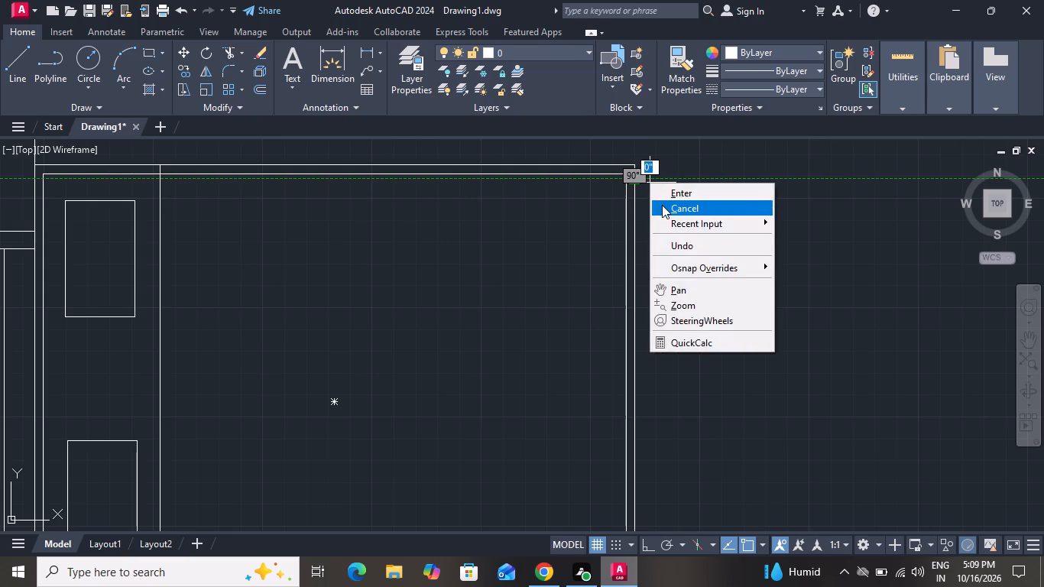
With Ortho turned on, draw a vertical footboard line about 4'-3" long just outside the bed's edge opposite the window.
click(14, 78)
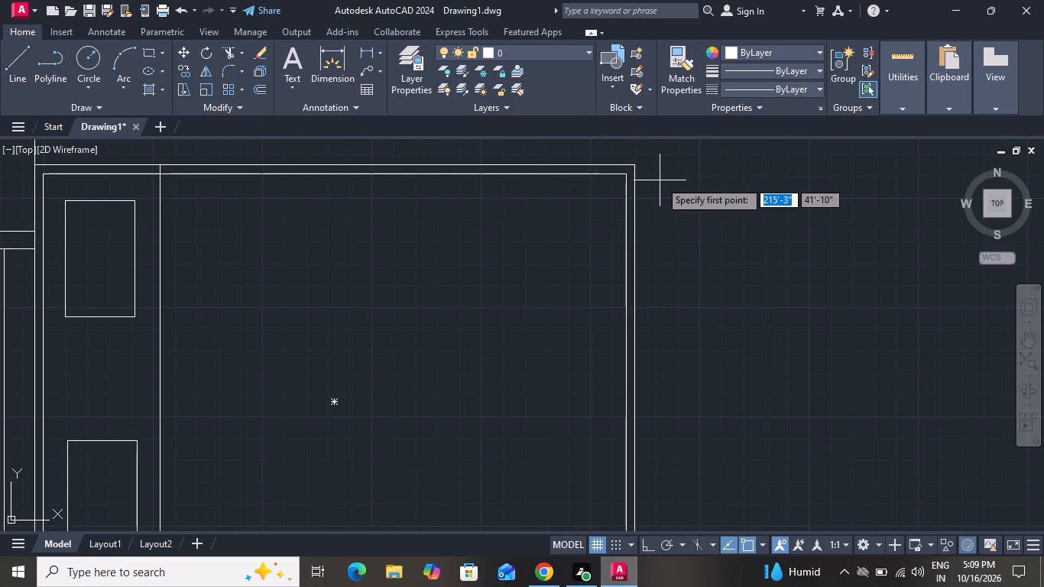
click(653, 177)
scroll(672, 443, down, 2)
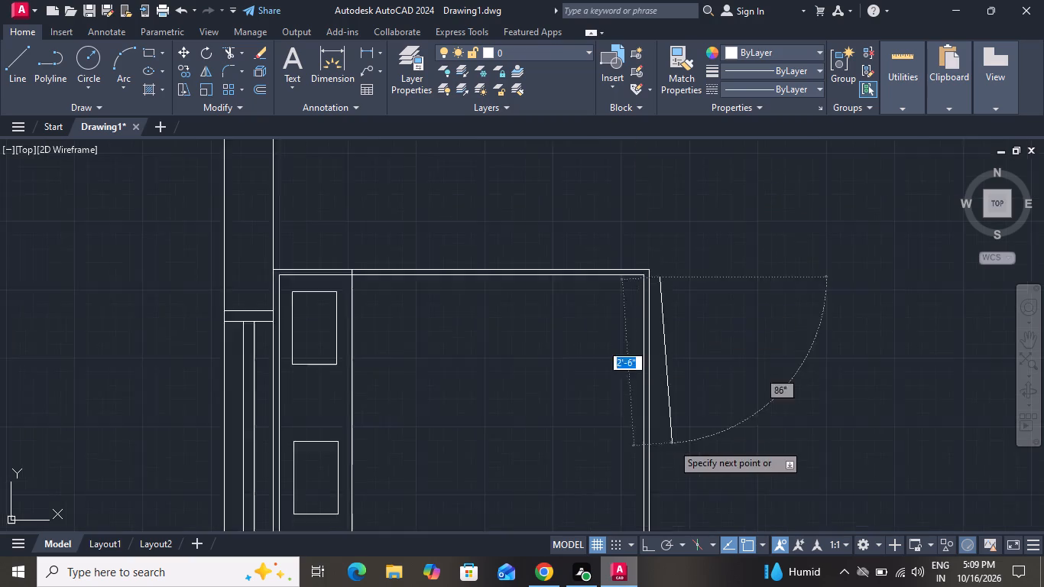
scroll(673, 443, down, 1)
scroll(675, 443, up, 1)
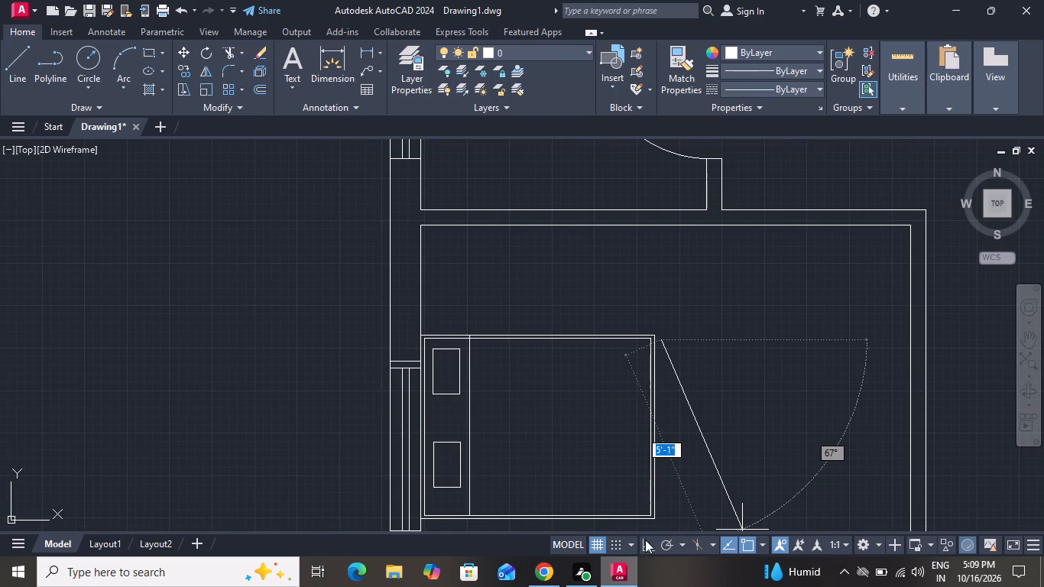
click(645, 540)
scroll(663, 510, down, 2)
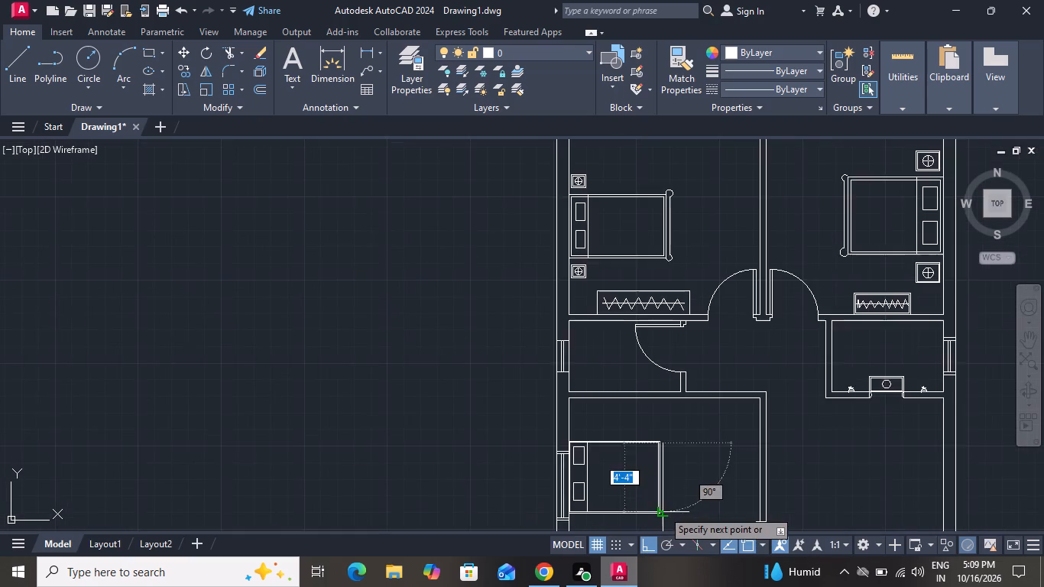
scroll(663, 510, up, 4)
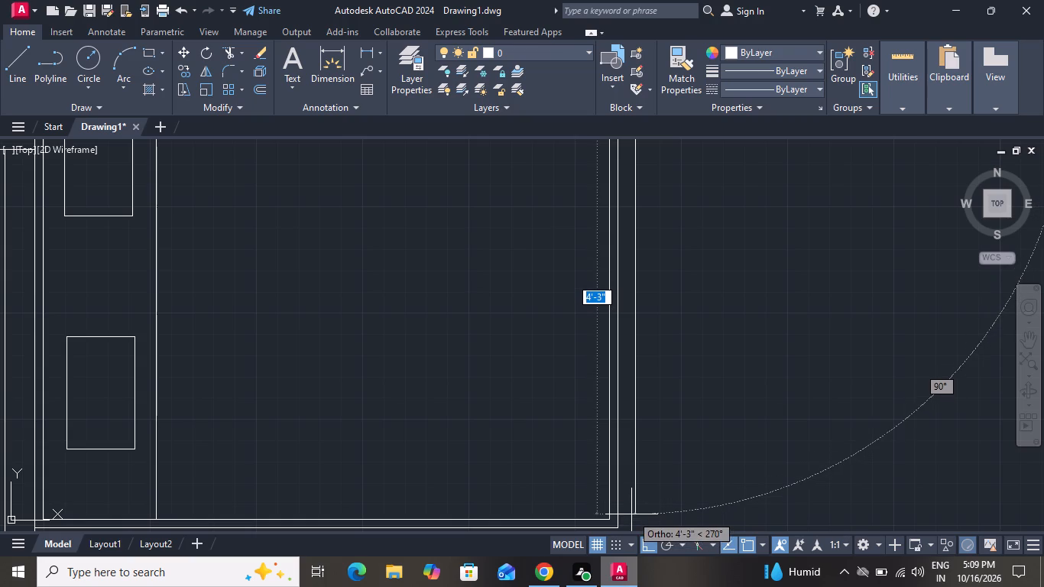
click(633, 514)
right_click(633, 514)
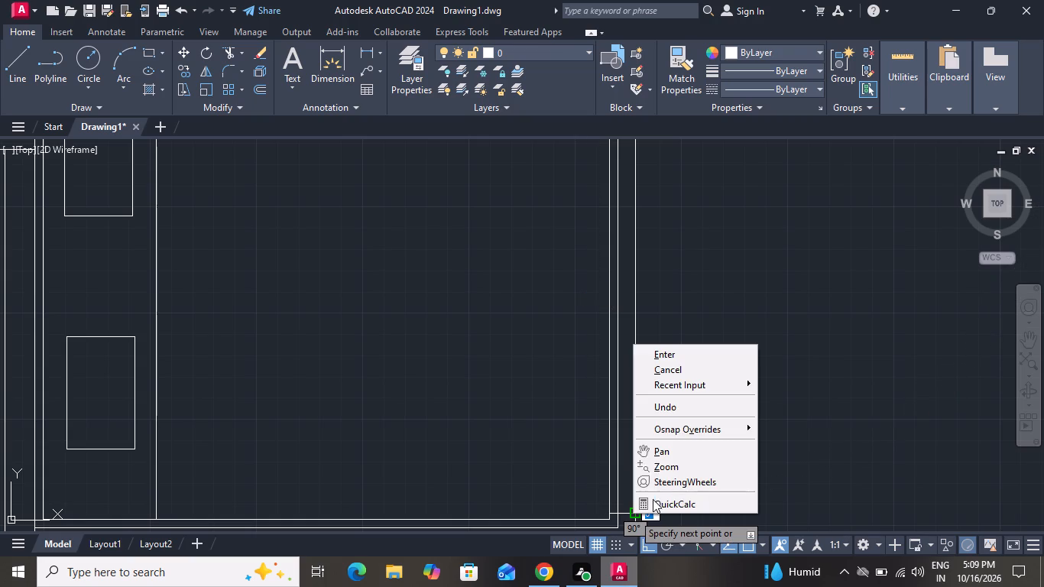
click(679, 373)
Draw a rounded, nearly full-circle arc from the bed's upper foot corner around to the top end of the footboard line.
scroll(706, 433, down, 2)
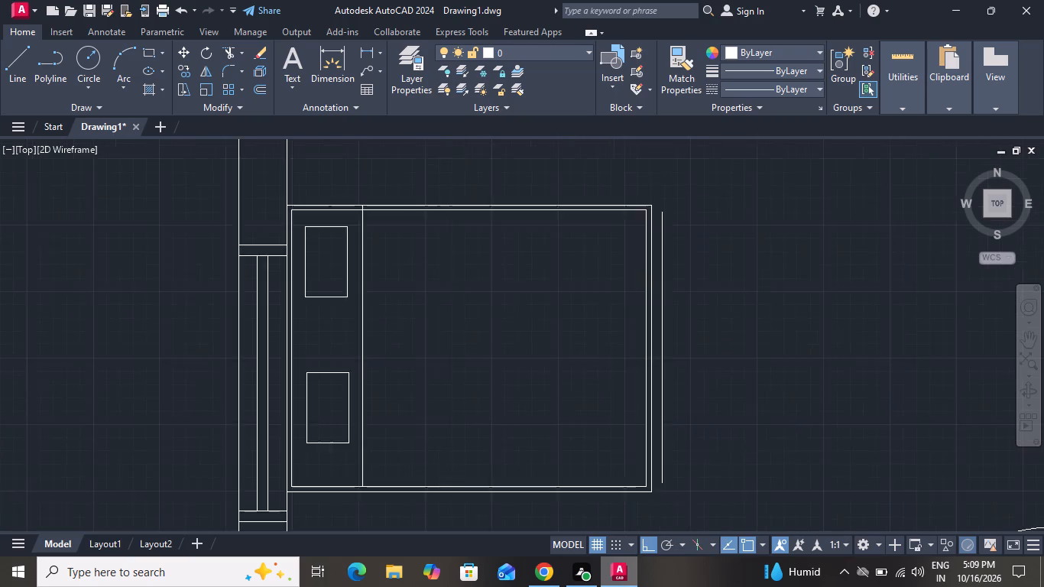
click(133, 51)
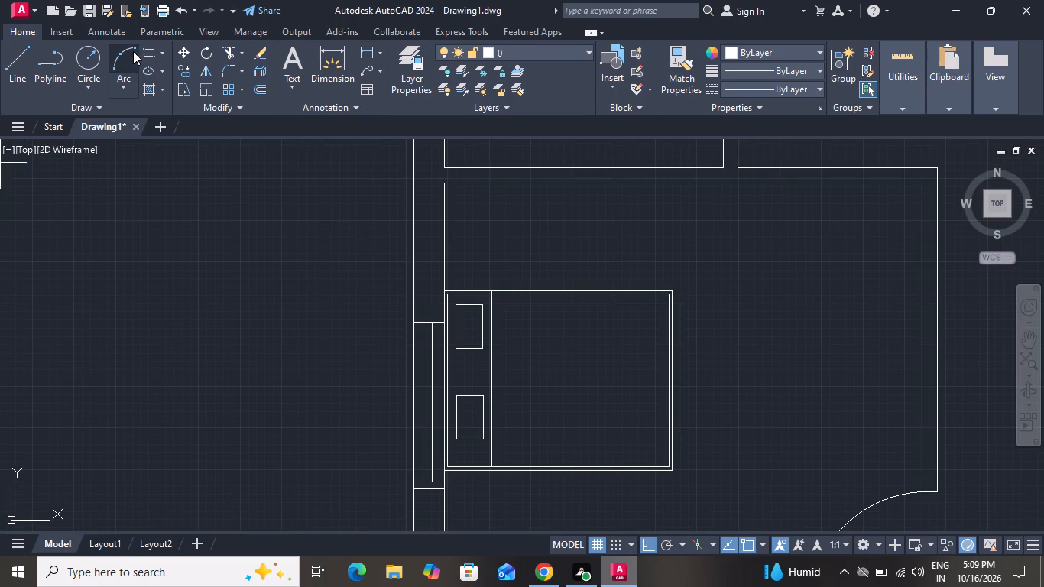
scroll(614, 248, up, 3)
scroll(738, 340, up, 2)
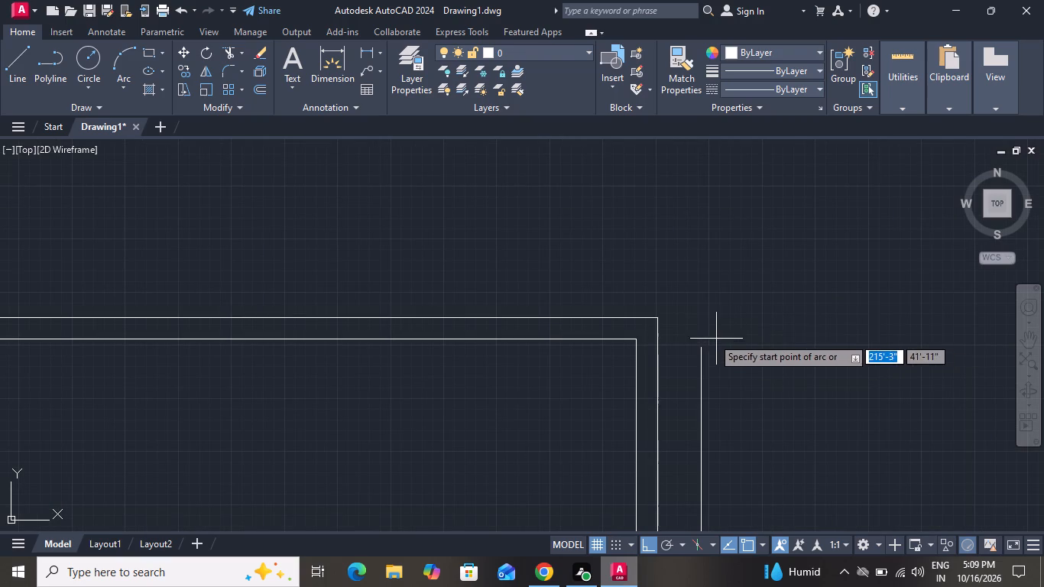
click(653, 310)
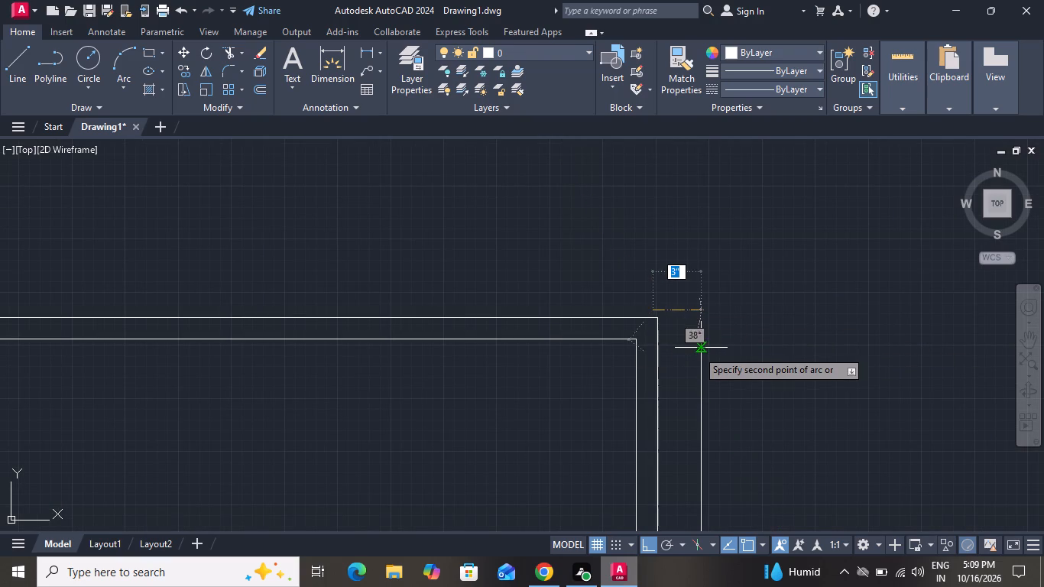
click(697, 350)
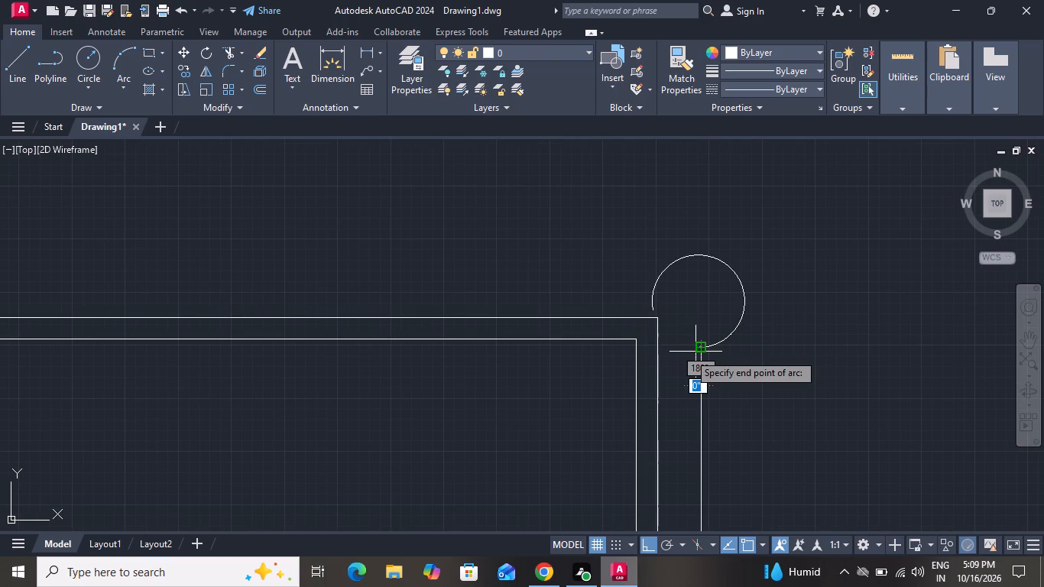
click(689, 353)
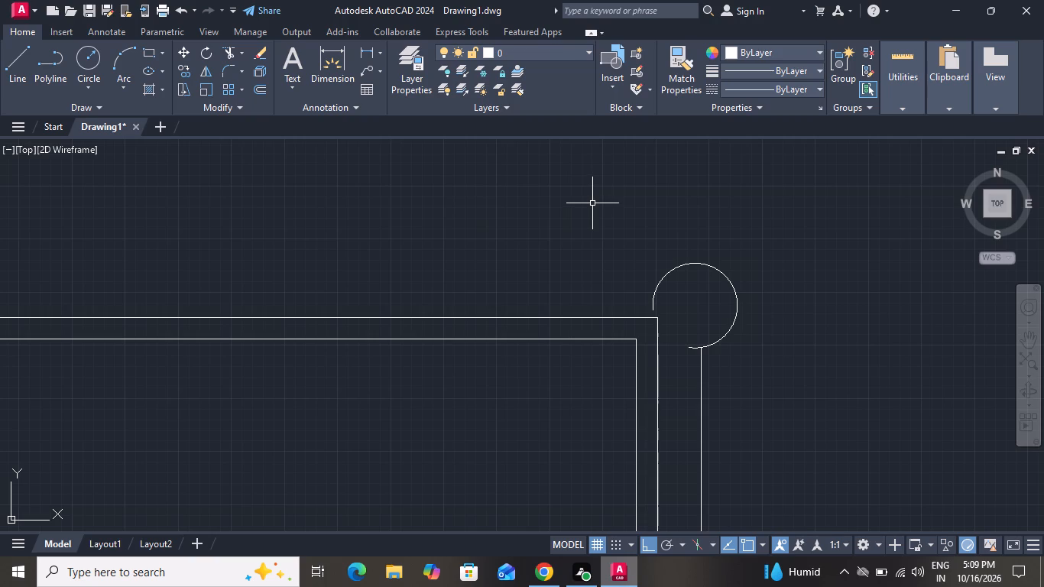
Extend the arc's open end to meet the bed's outer outline at the upper foot corner.
key(w)
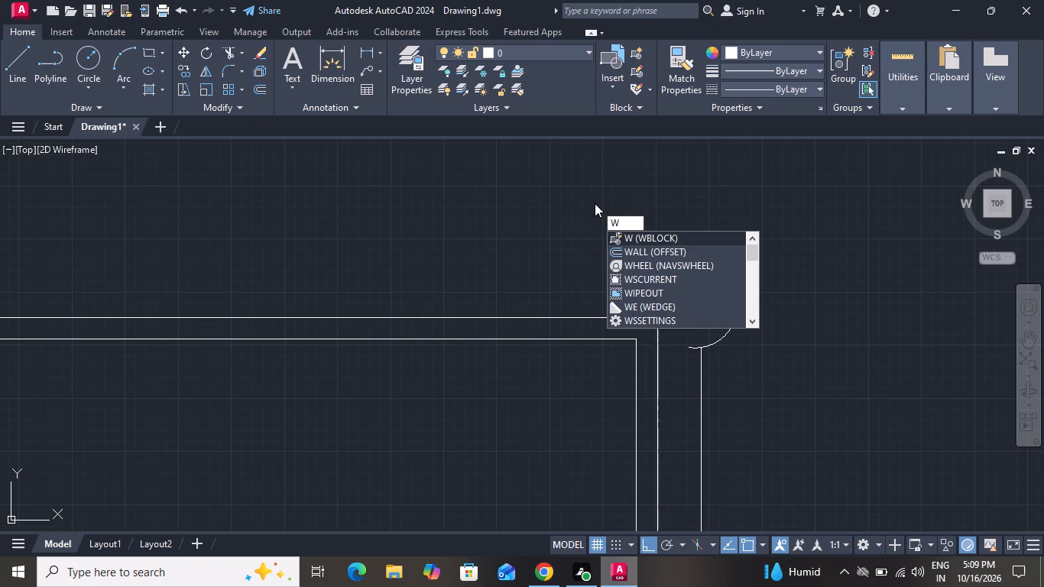
key(BackSpace)
text(ex)
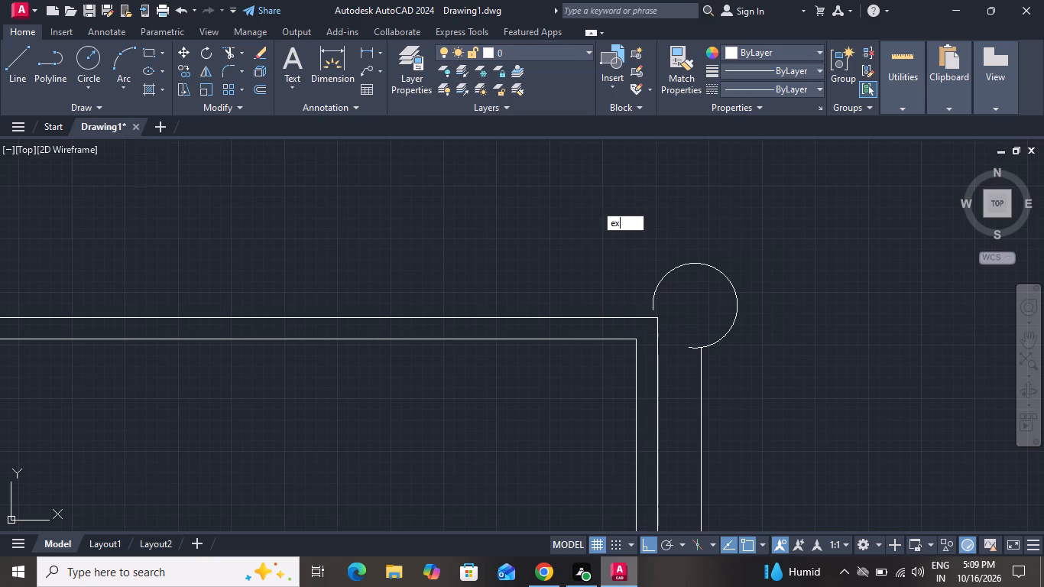
key(space)
key(space)
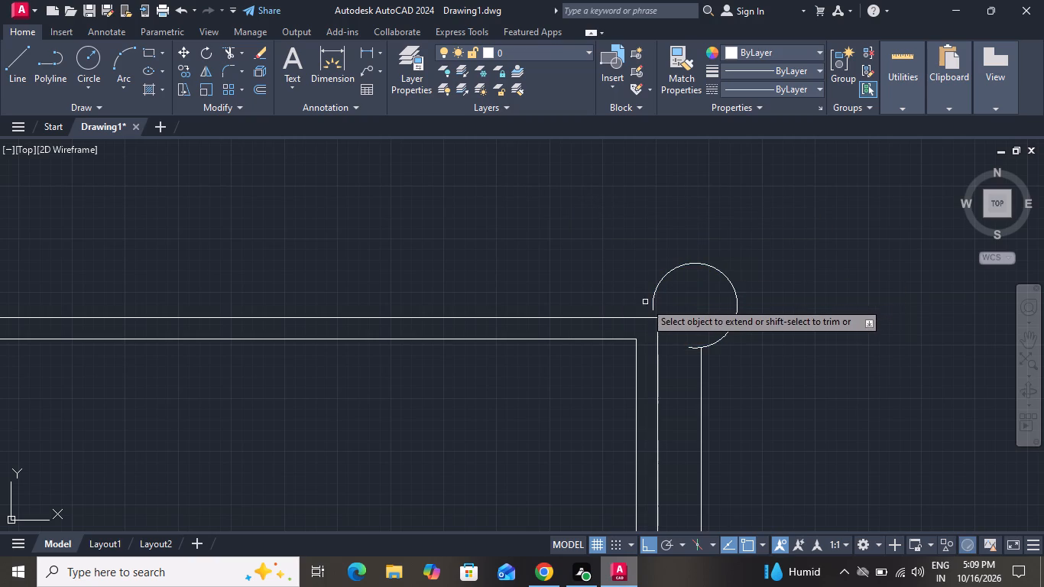
click(653, 298)
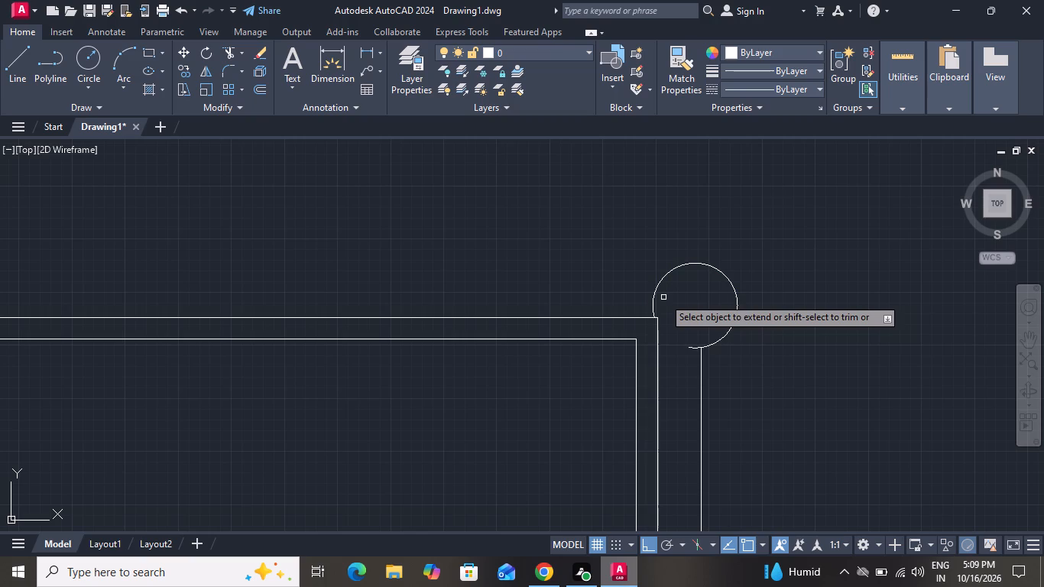
right_click(663, 297)
click(679, 313)
Trim the arc's small overhang past the top end of the footboard line.
text(tr)
key(space)
key(space)
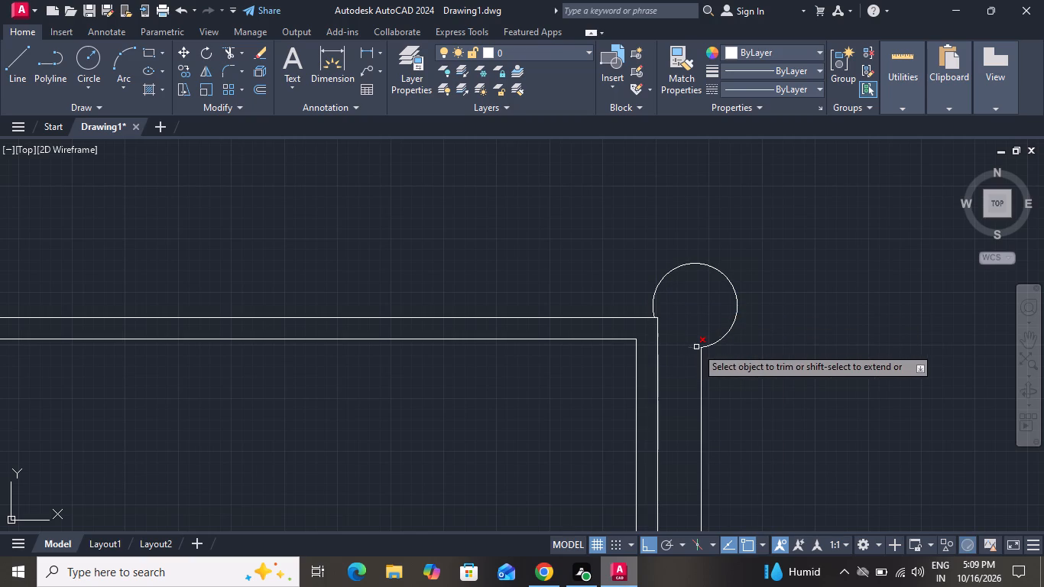
click(696, 347)
right_click(686, 323)
click(706, 336)
scroll(711, 273, up, 1)
scroll(711, 273, down, 1)
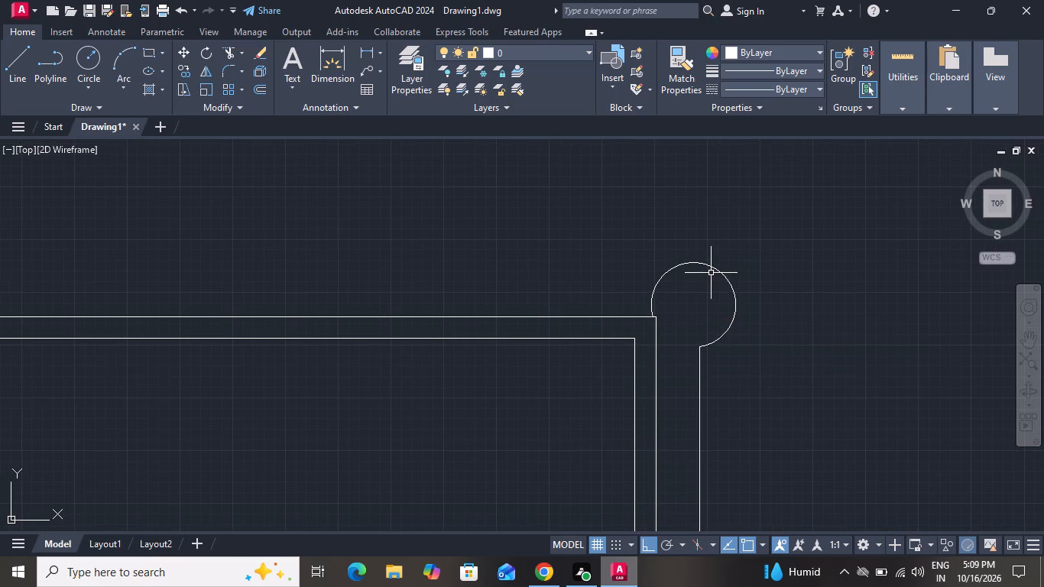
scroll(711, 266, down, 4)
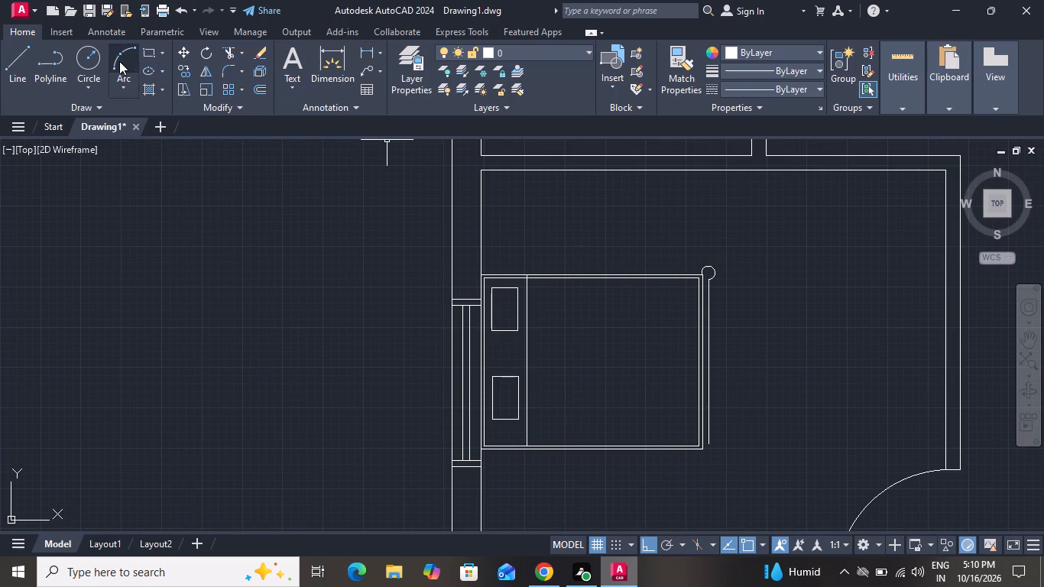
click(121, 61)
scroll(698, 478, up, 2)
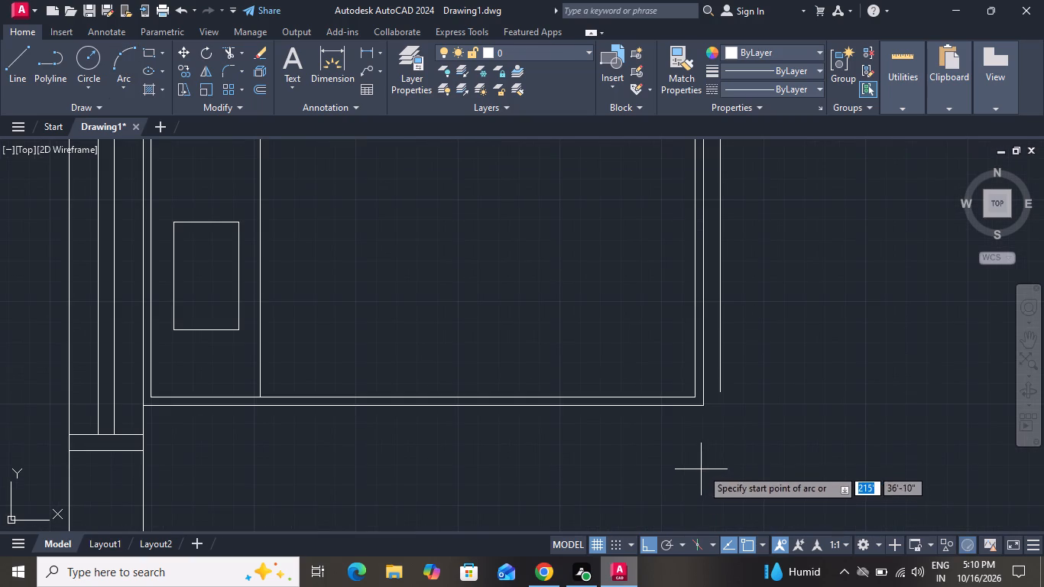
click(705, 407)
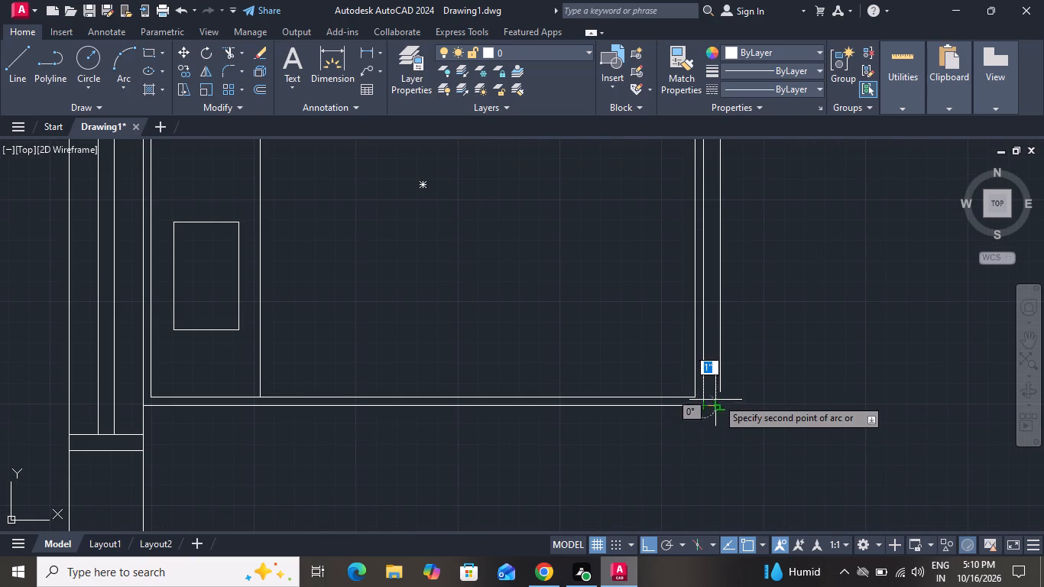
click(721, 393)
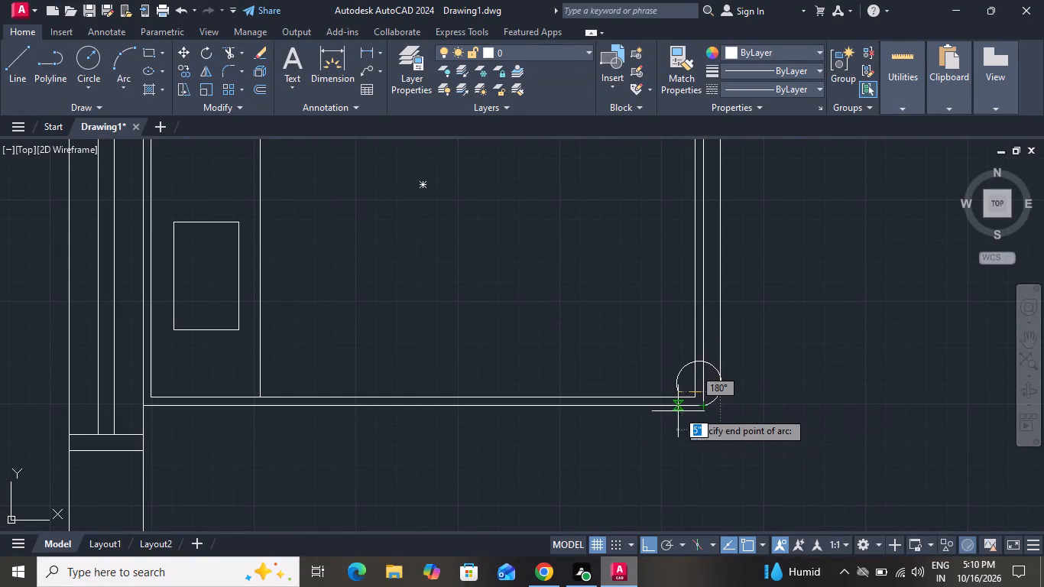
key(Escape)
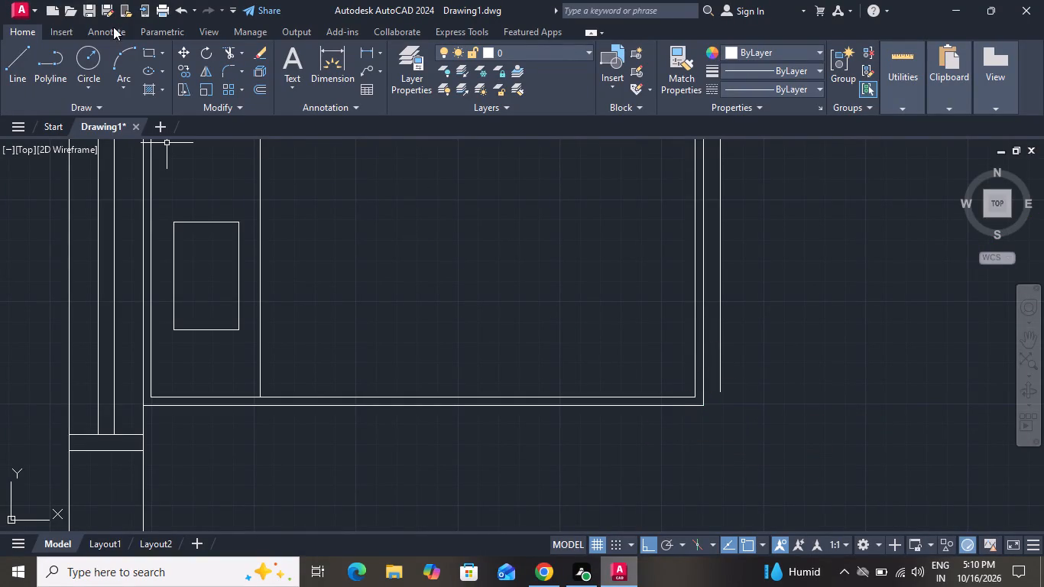
Draw a three-point arc from the footboard line's lower end, around the bed's lower foot corner and into the bed frame.
click(123, 50)
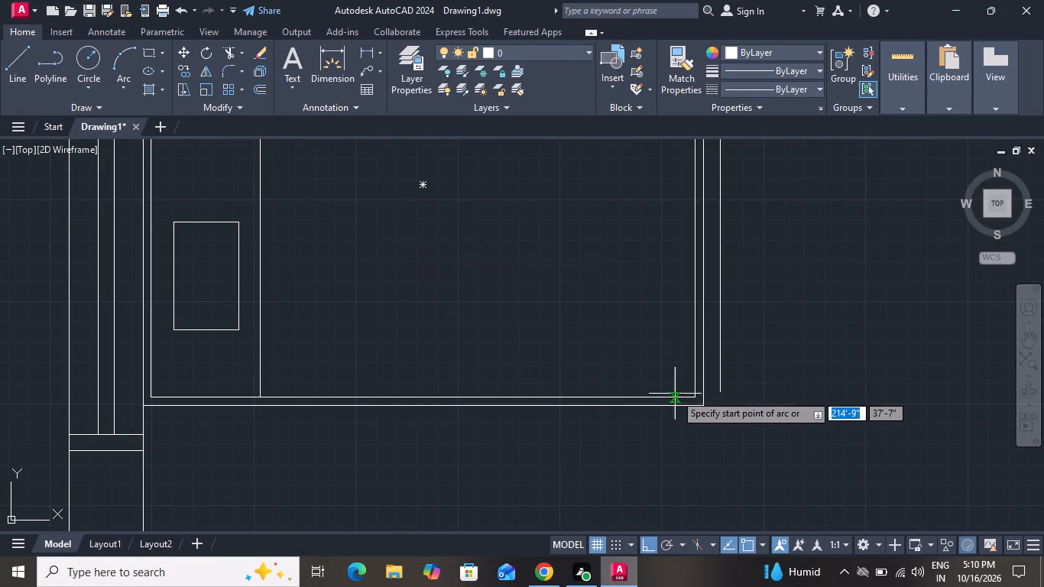
click(717, 391)
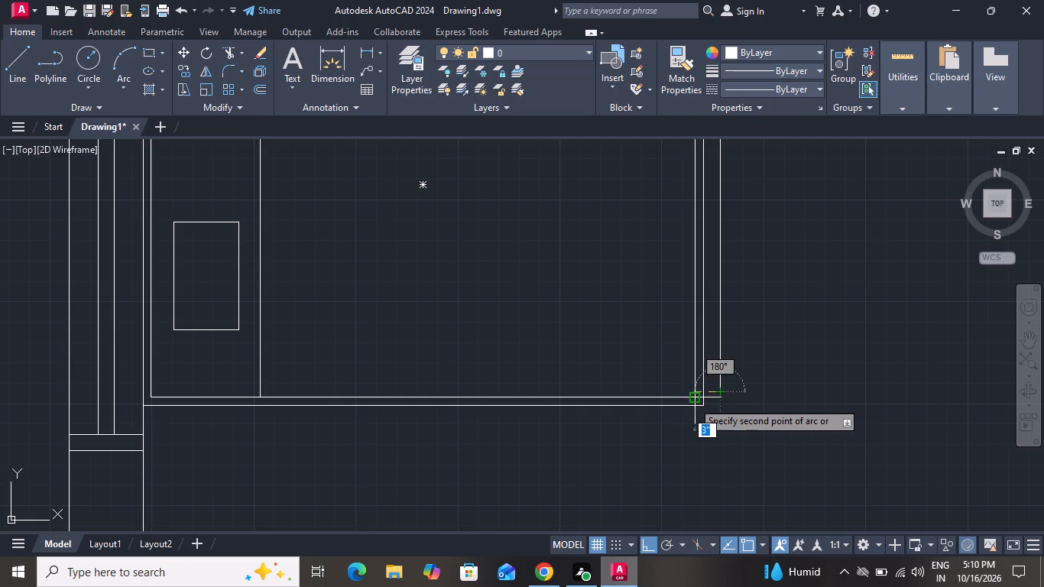
click(699, 404)
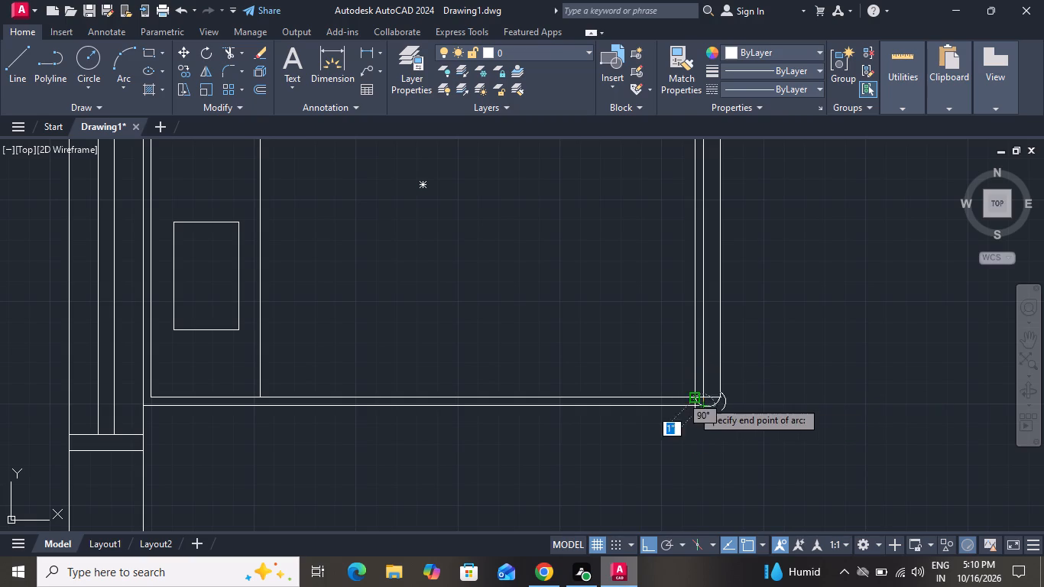
click(688, 384)
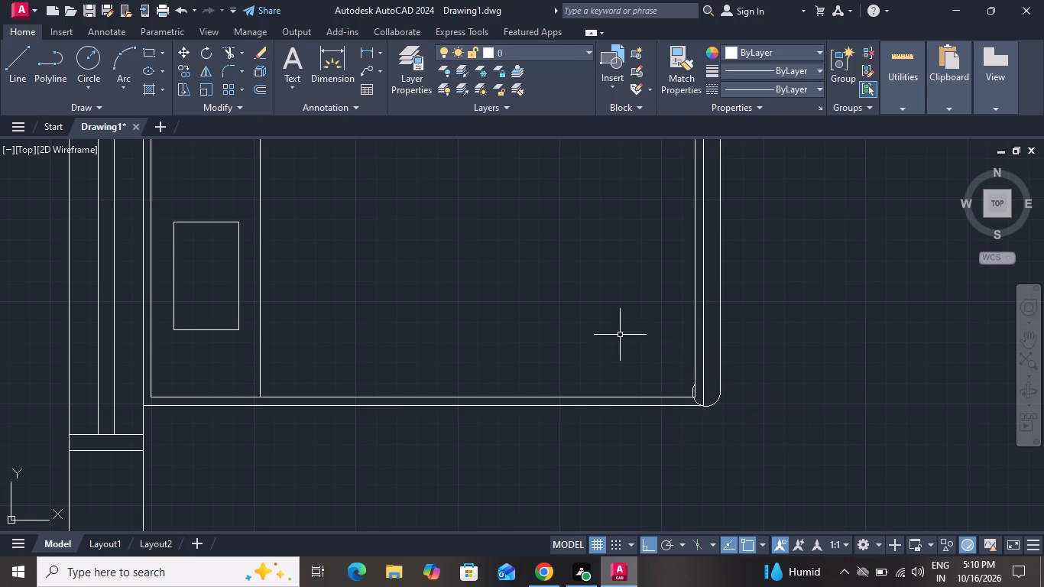
Trim away the parts of the lower arc that lie inside the bed's outer outline.
click(225, 50)
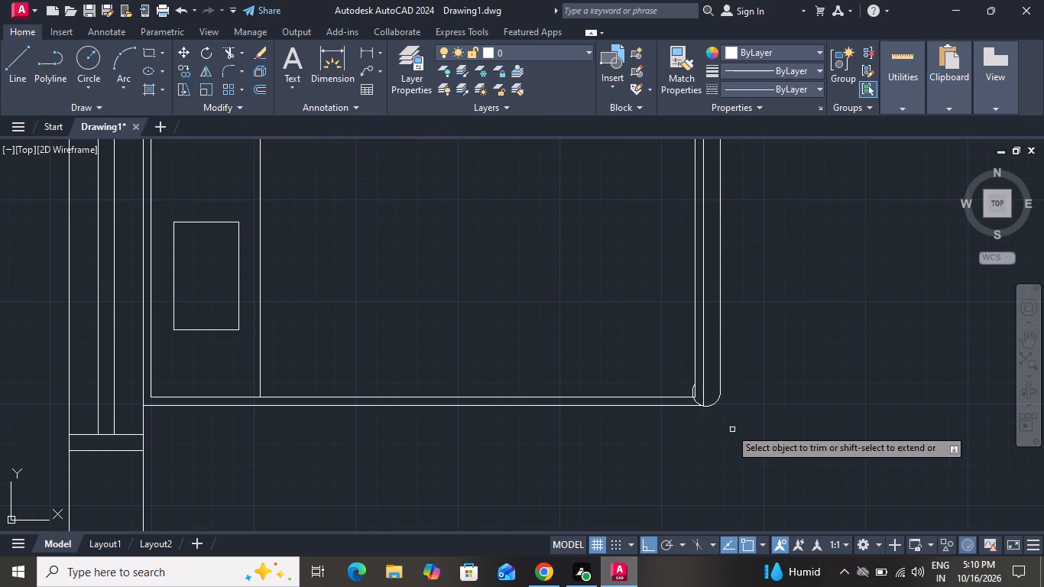
scroll(701, 419, up, 4)
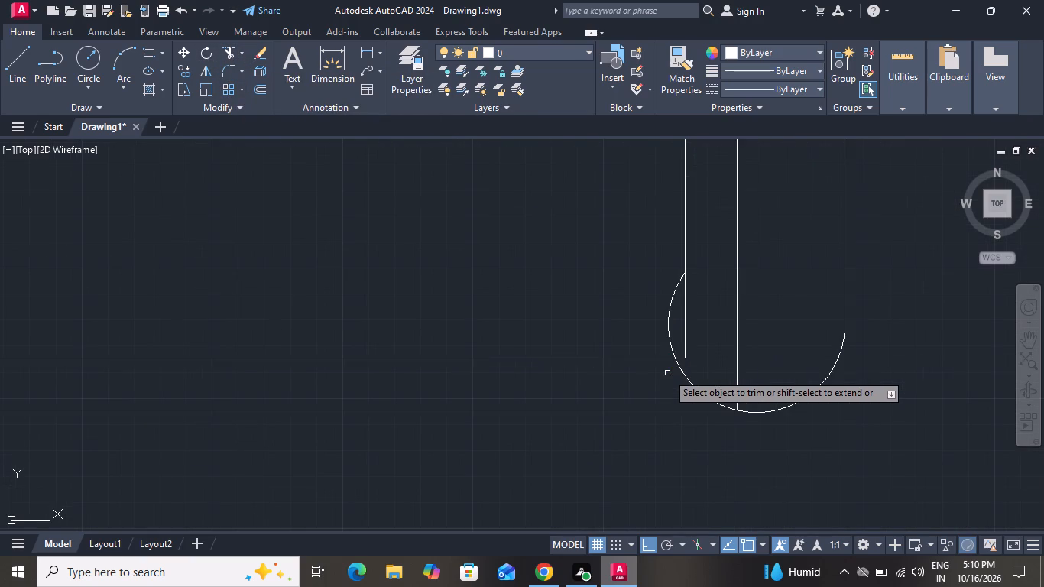
click(667, 373)
click(711, 373)
click(680, 340)
click(638, 332)
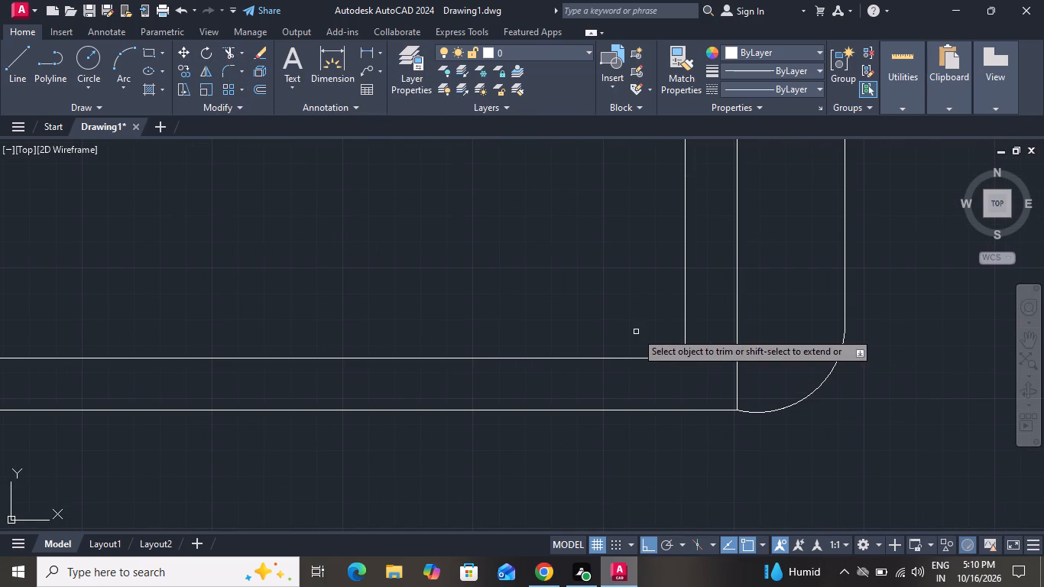
right_click(732, 429)
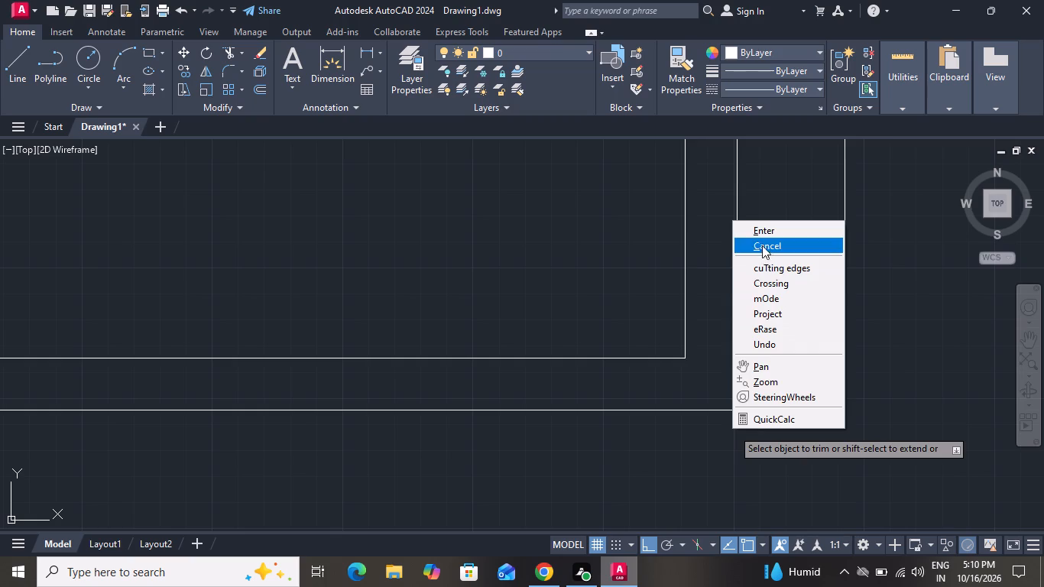
click(762, 242)
Draw a square side table about 9" by 9" just below the bed, near the window wall.
scroll(680, 384, down, 4)
scroll(679, 404, up, 1)
scroll(679, 404, down, 4)
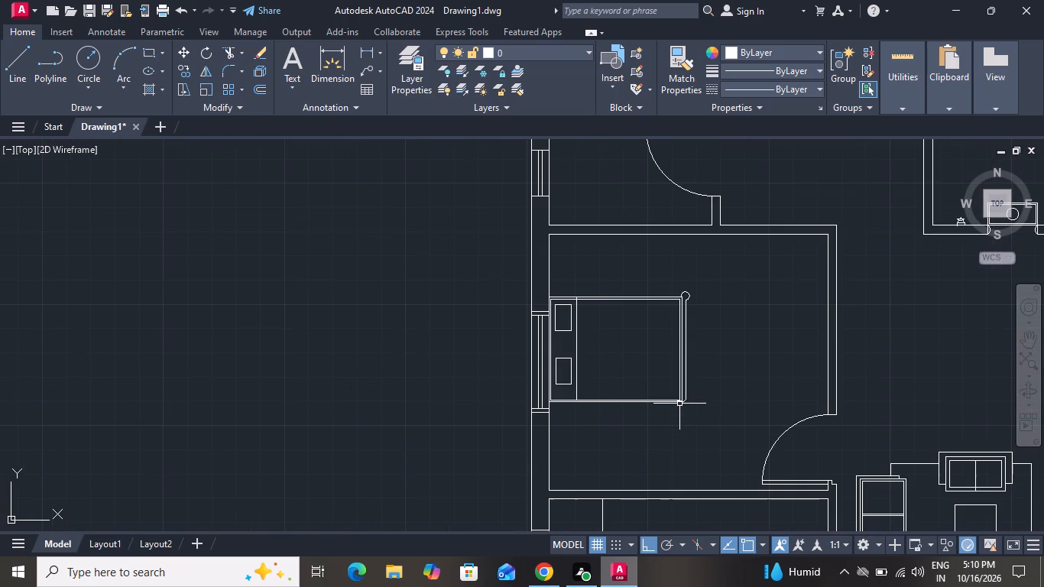
scroll(679, 404, down, 1)
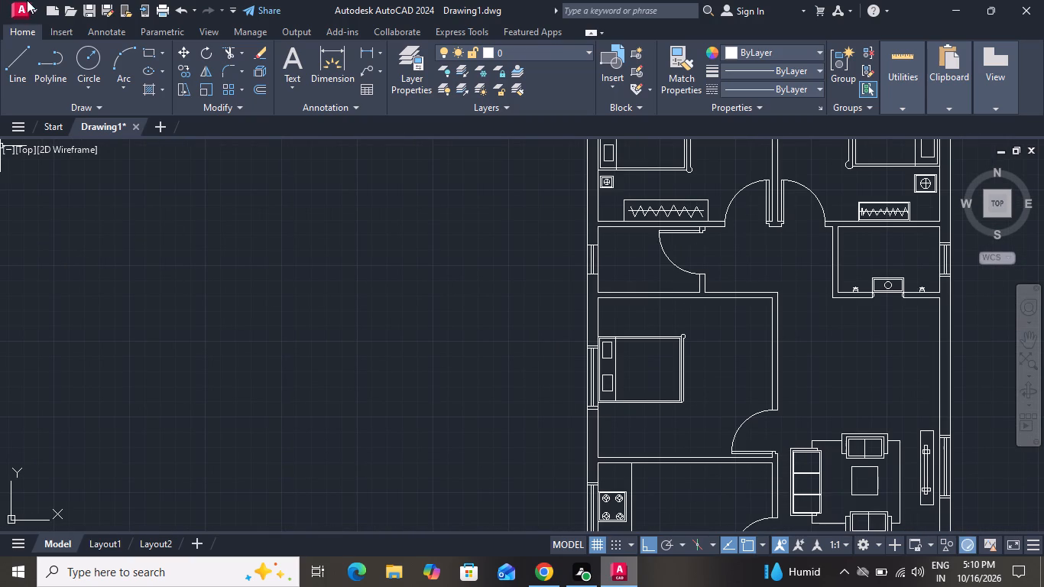
click(149, 54)
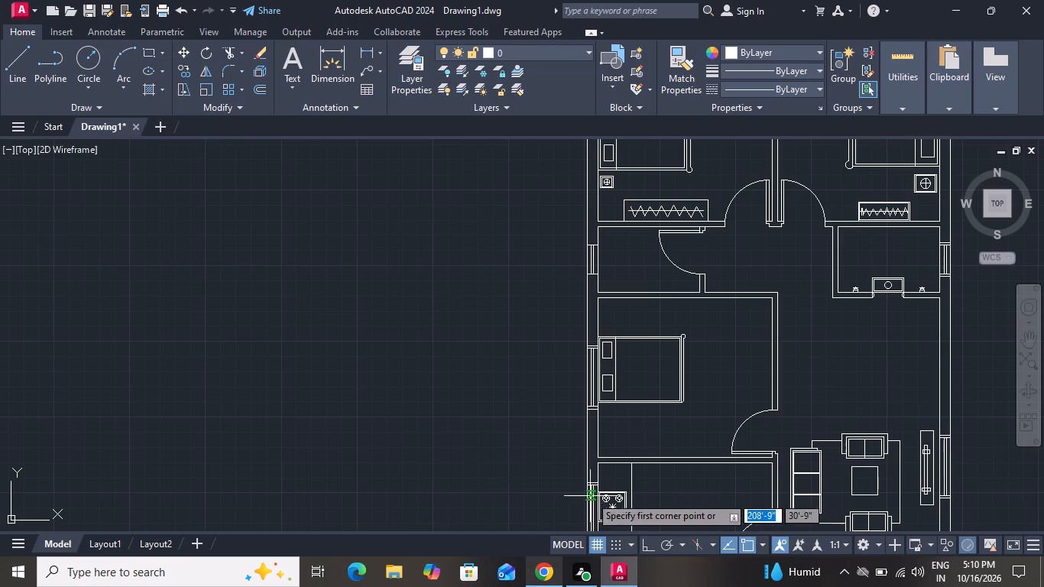
scroll(590, 488, up, 2)
scroll(639, 335, up, 1)
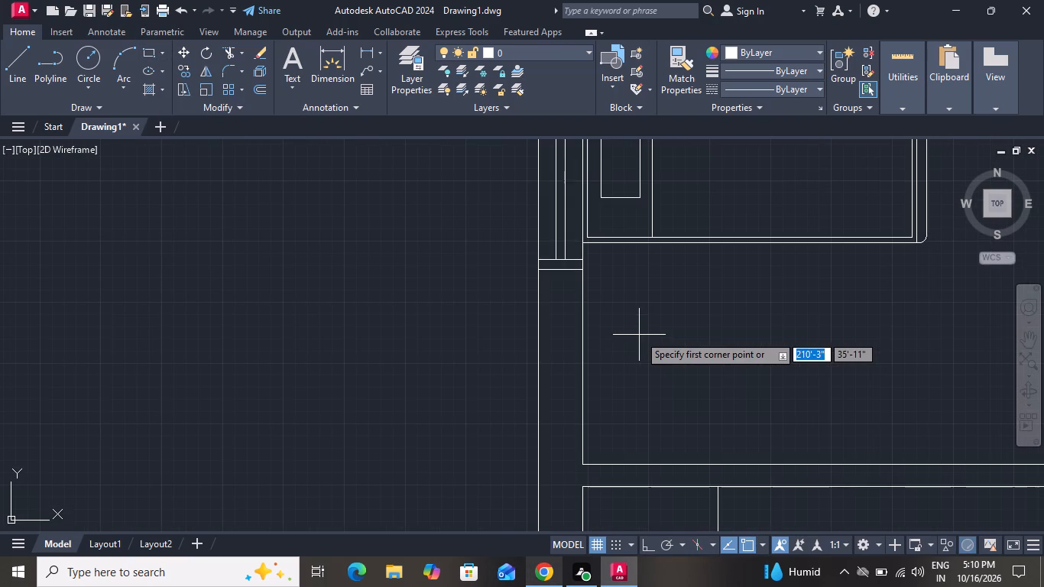
click(614, 273)
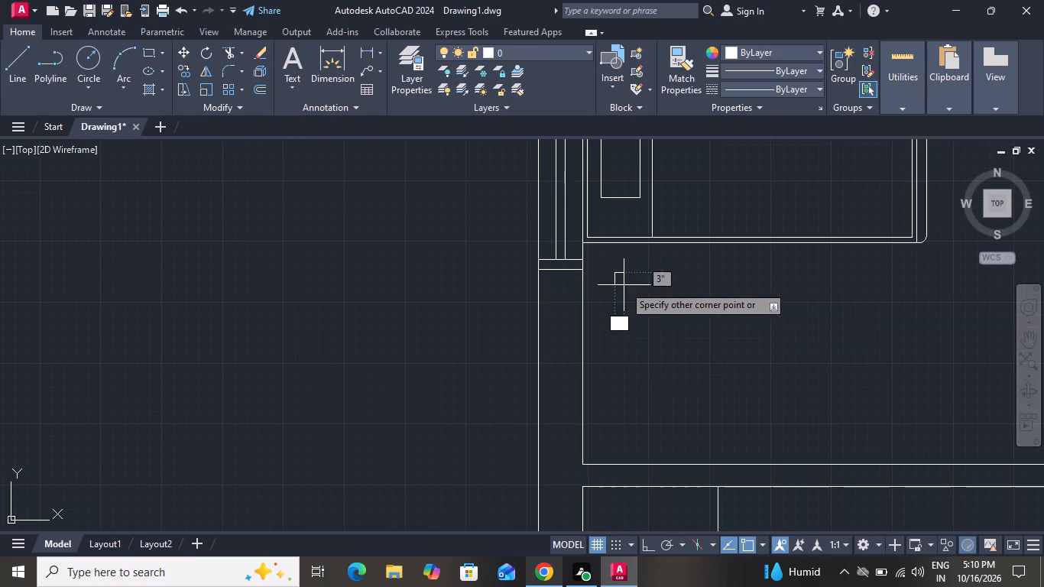
click(660, 318)
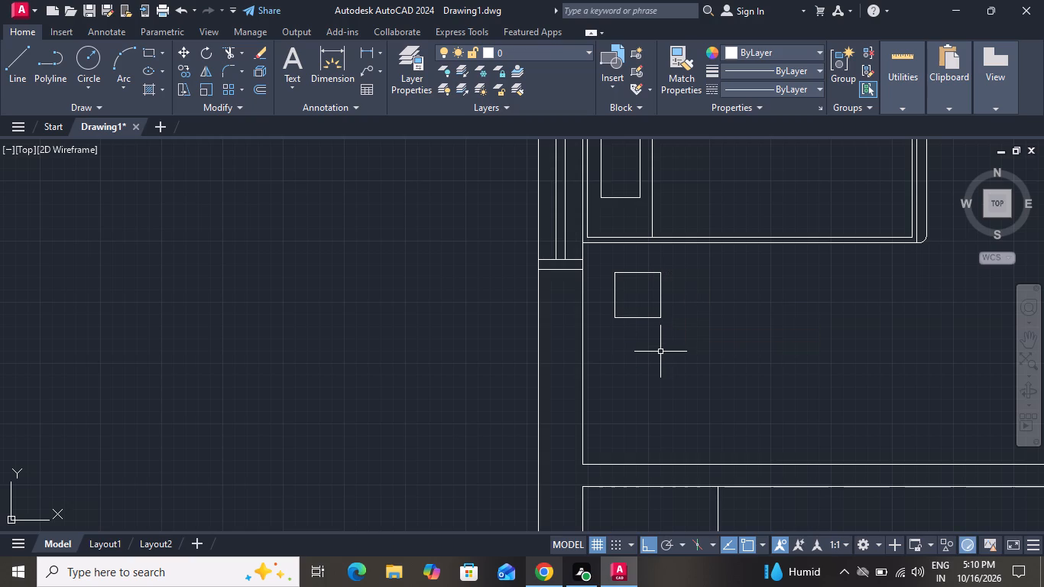
Offset the side table square 1" inward.
key(i)
key(BackSpace)
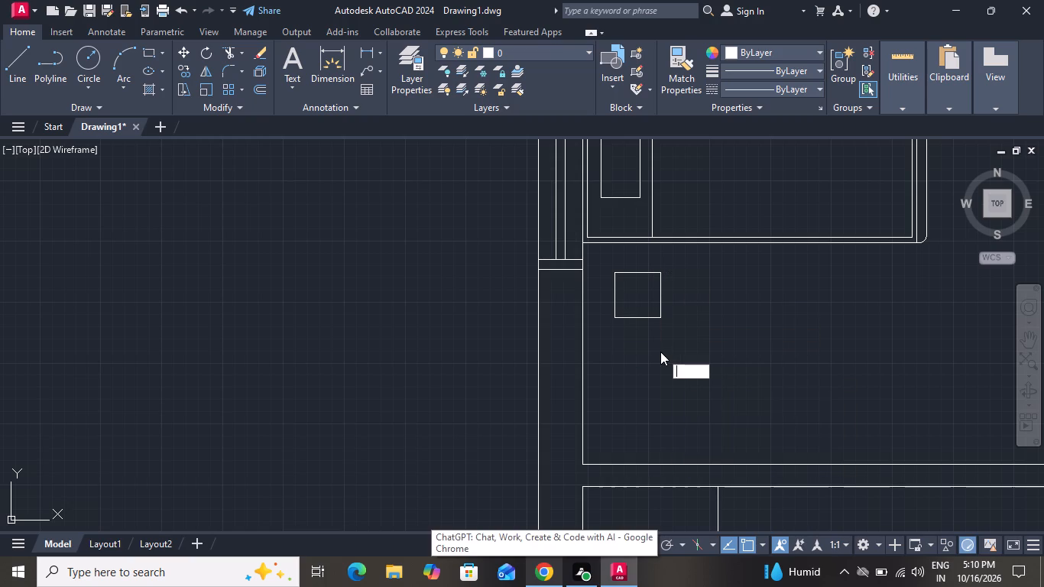
text(o)
key(space)
key(1)
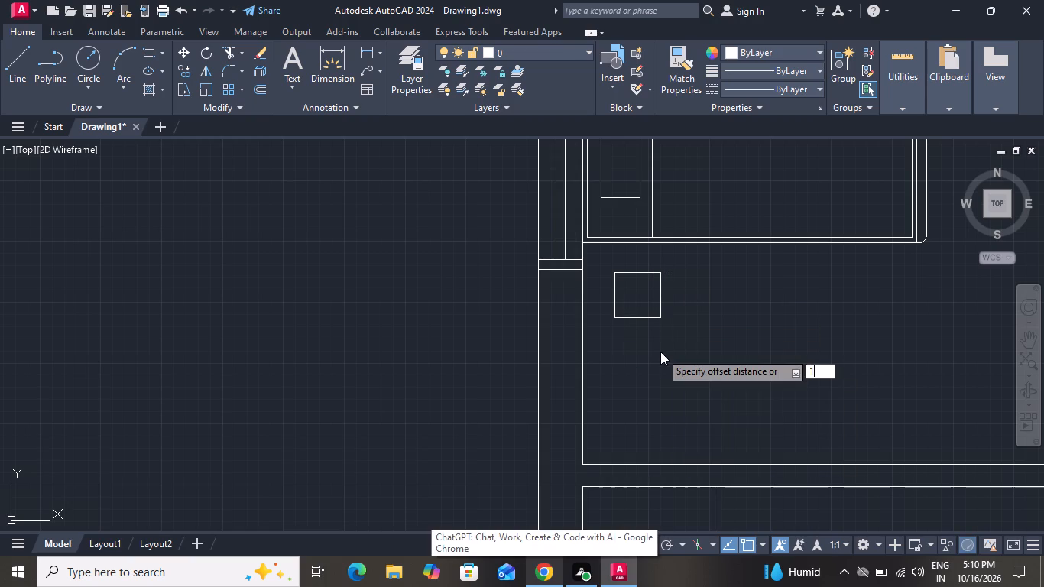
key(shift+quotedbl)
key(Return)
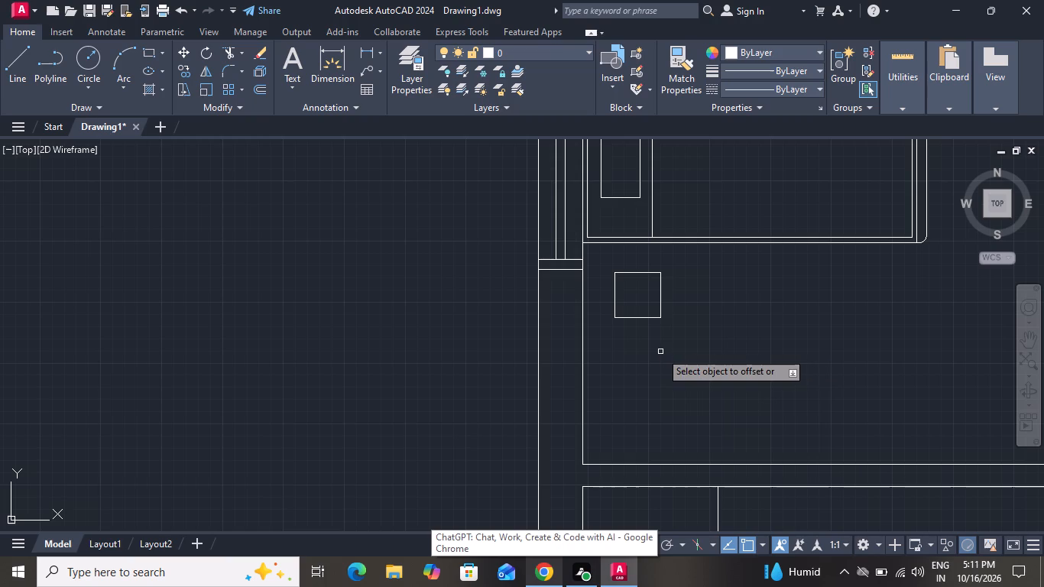
click(650, 274)
click(650, 305)
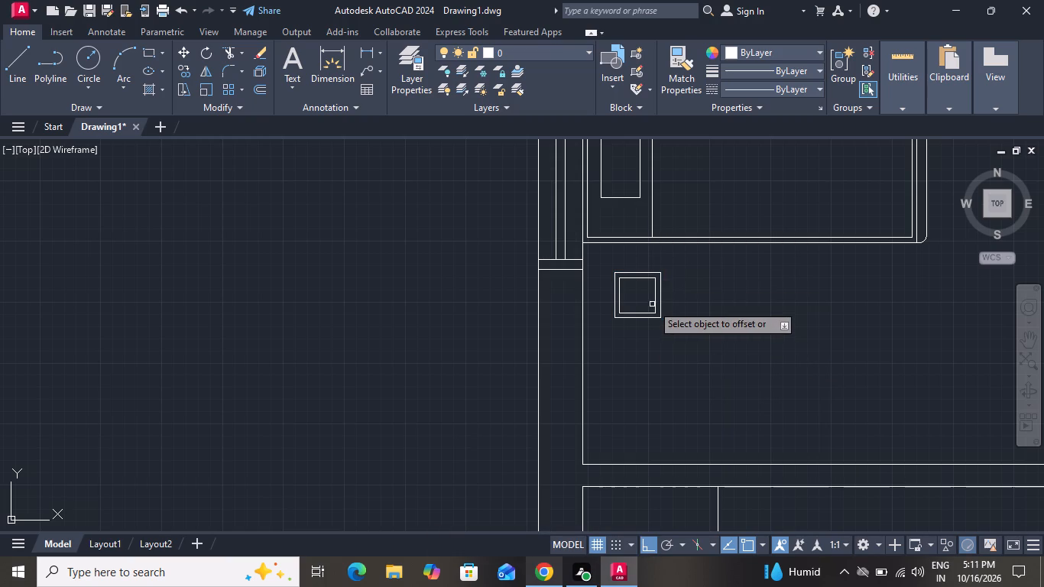
right_click(653, 304)
click(669, 330)
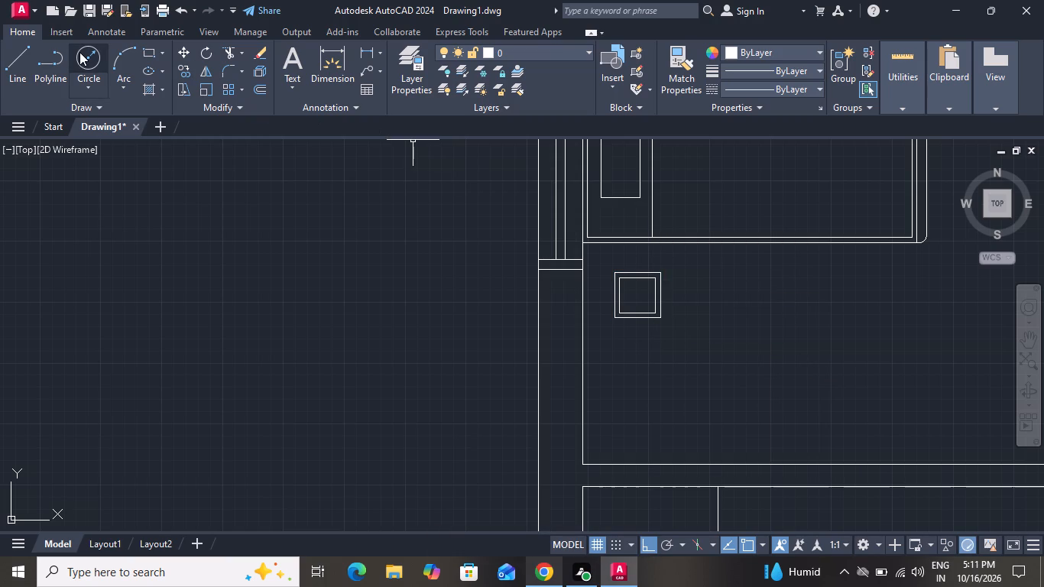
Draw two concentric lamp circles at the side table's centre, with radii of about 3" and 1".
click(79, 52)
scroll(605, 290, up, 3)
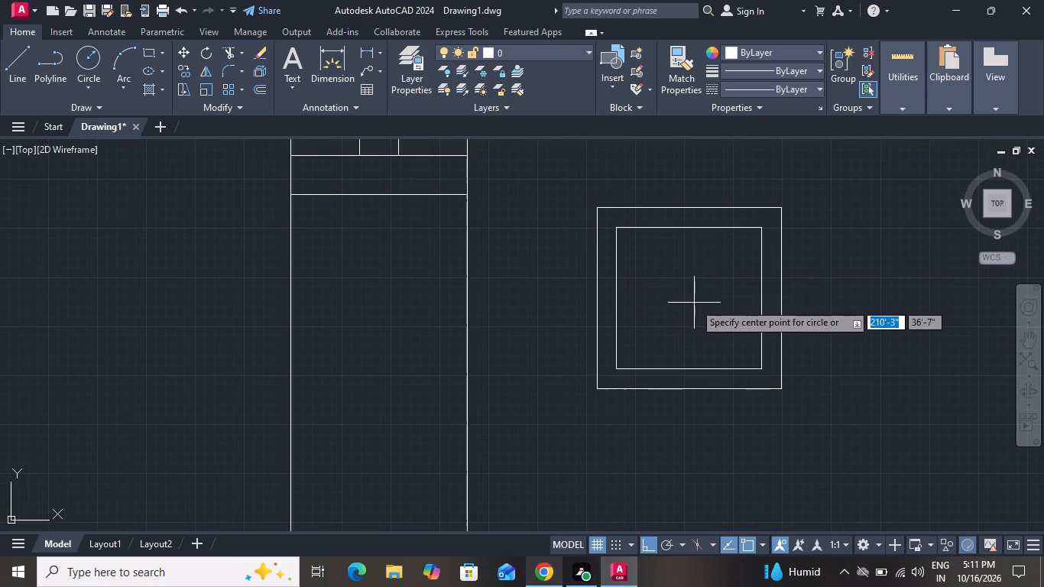
click(688, 294)
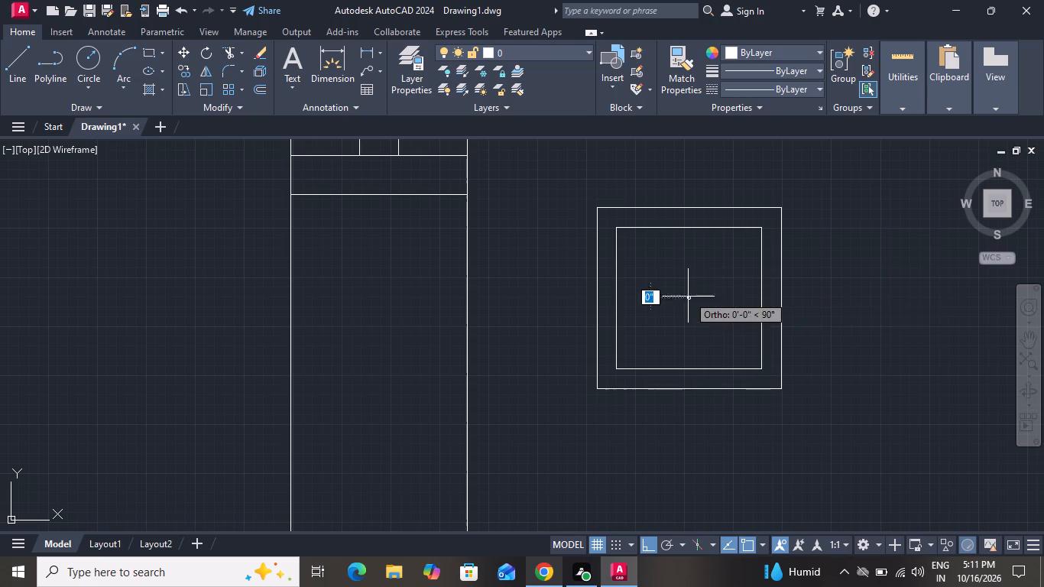
click(703, 349)
drag(77, 56, 87, 60)
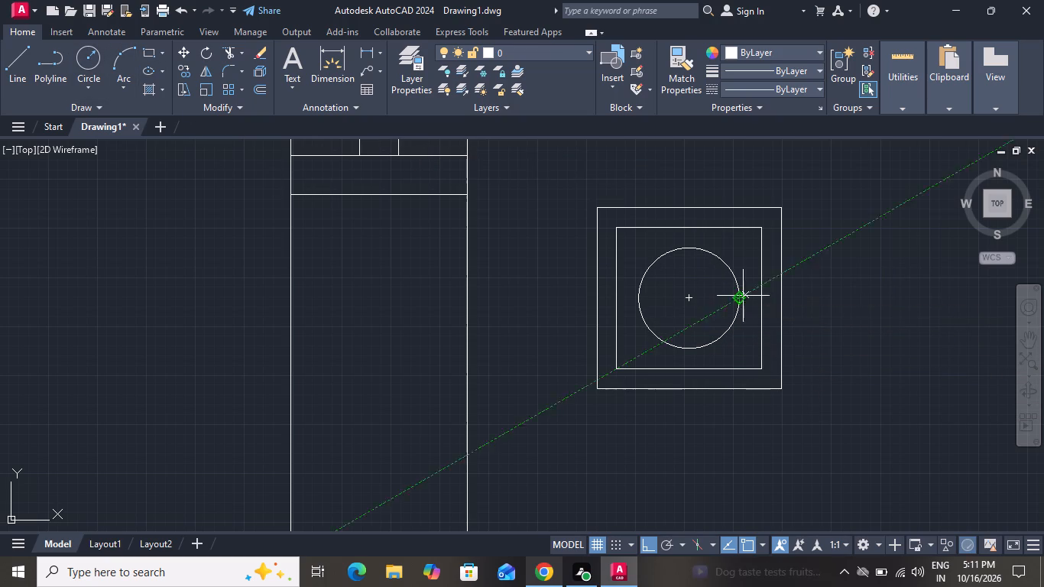
click(684, 297)
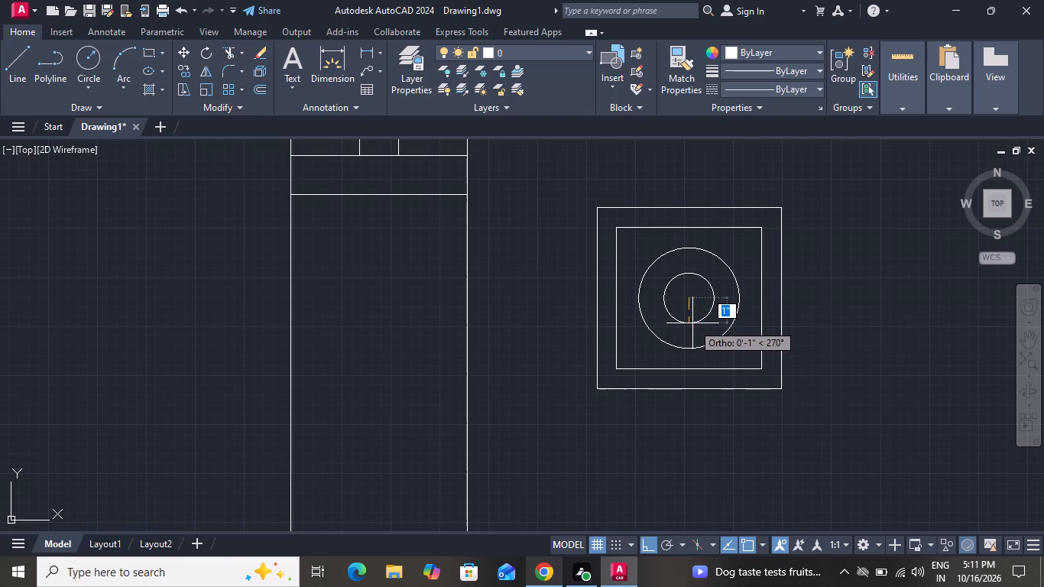
click(692, 323)
Draw short lines joining the lamp's inner and outer circles at their left and top quadrants.
click(8, 73)
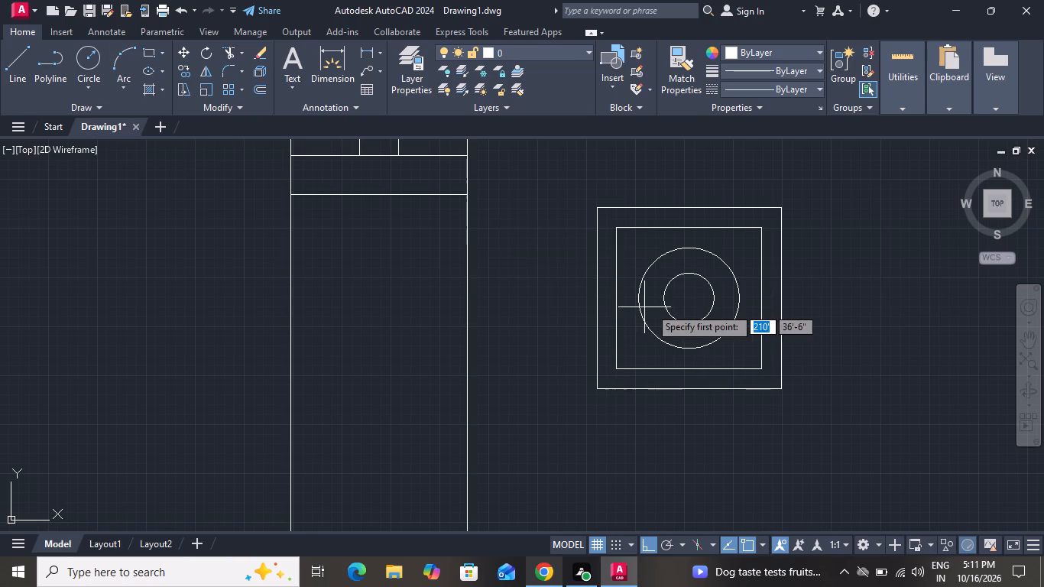
click(663, 300)
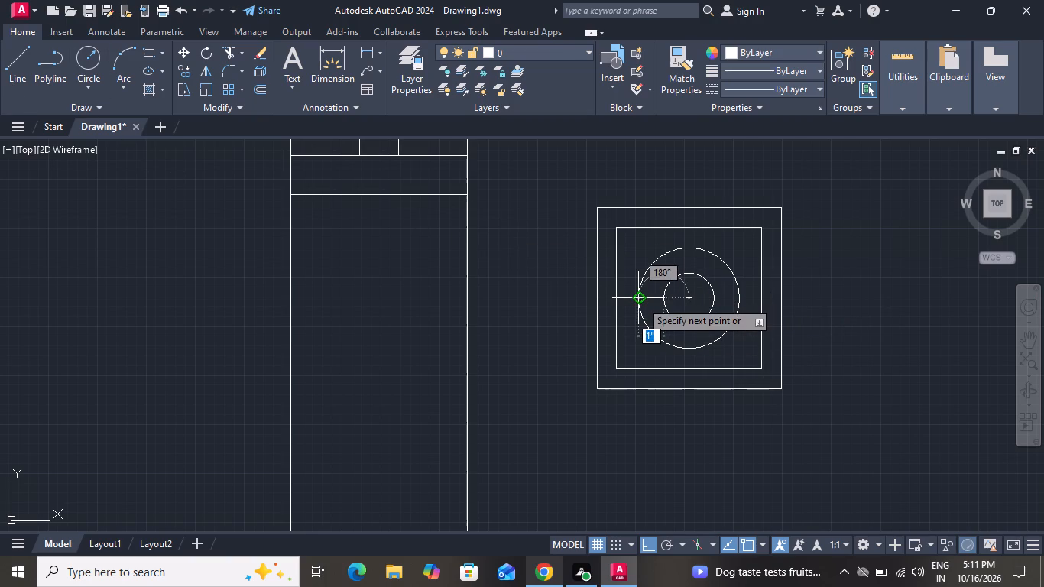
click(641, 301)
right_click(641, 301)
click(649, 317)
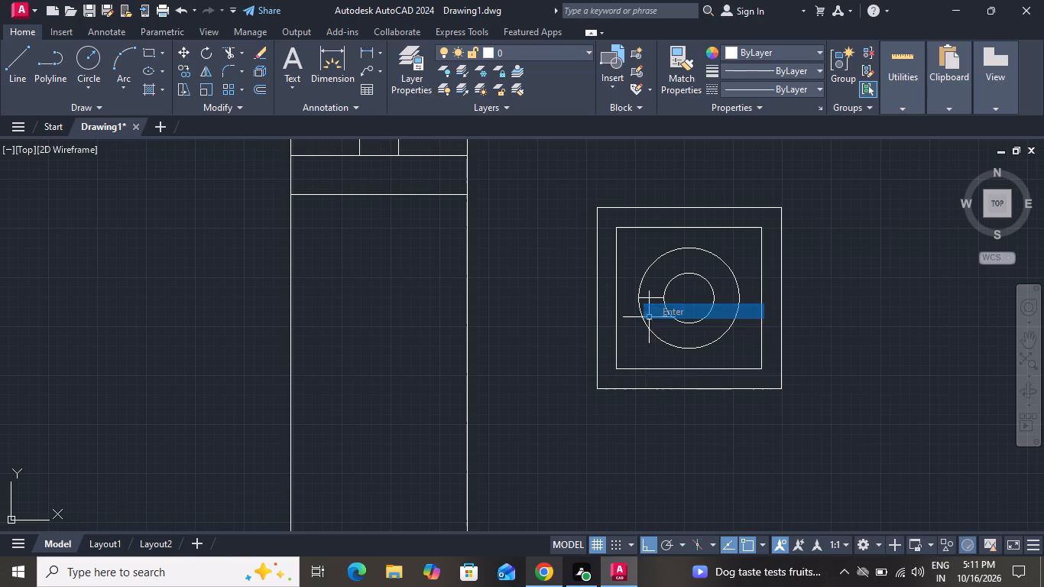
click(3, 68)
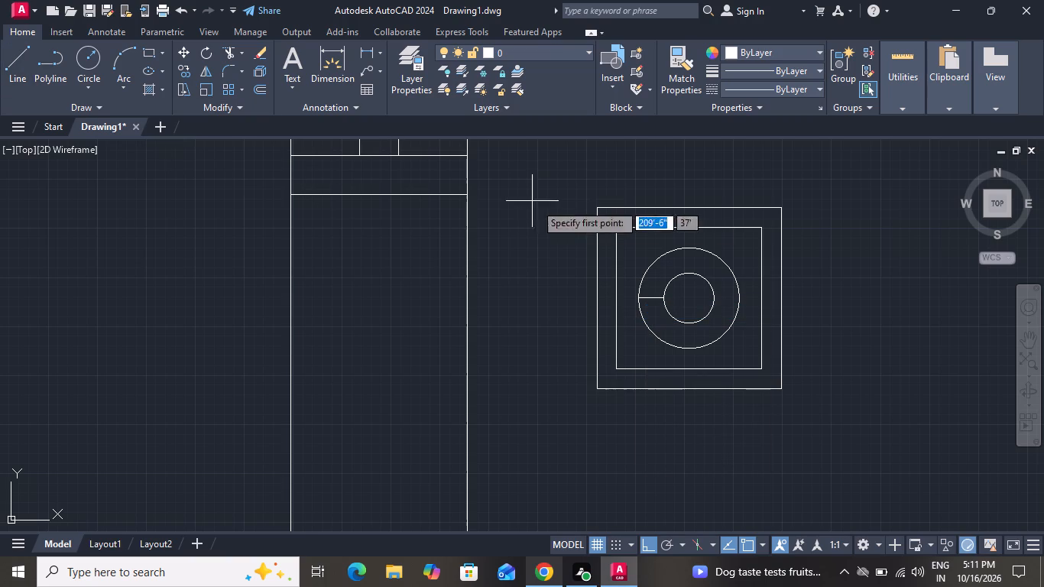
click(688, 274)
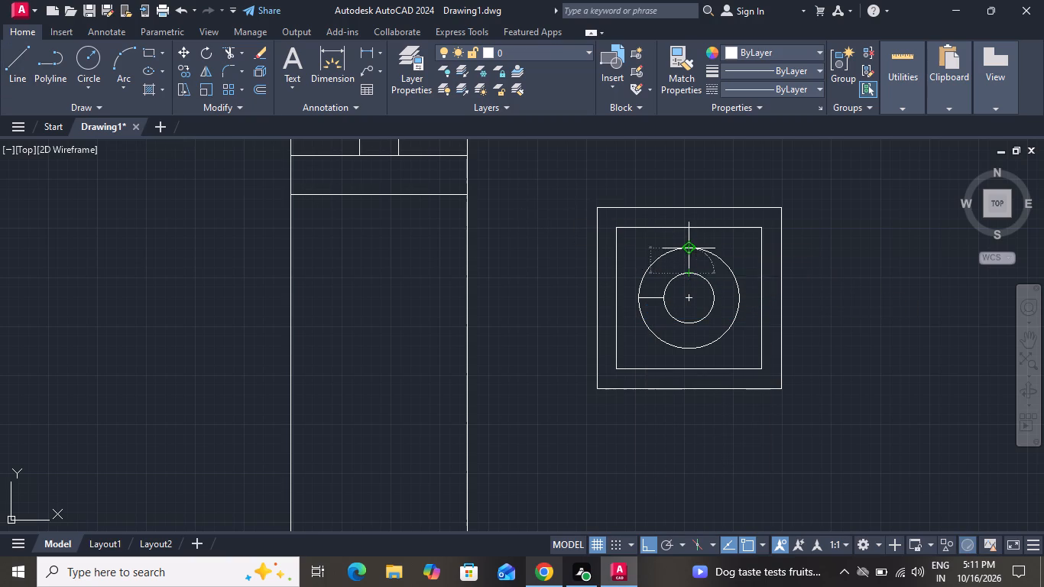
click(686, 246)
right_click(686, 246)
click(697, 268)
Draw short lines joining the lamp's inner and outer circles at their right and bottom quadrants.
click(25, 57)
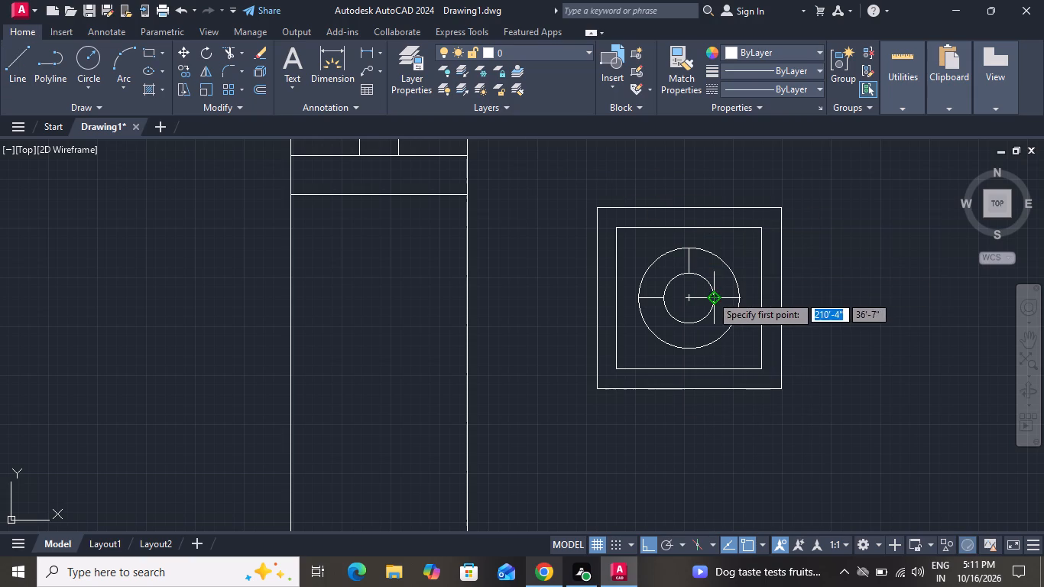
click(711, 295)
click(742, 297)
right_click(742, 297)
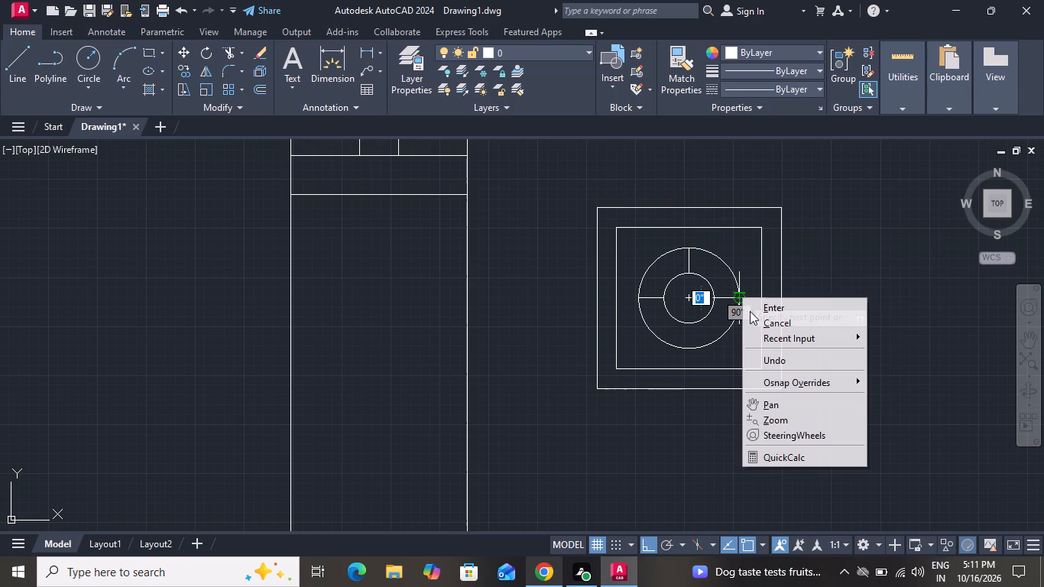
click(750, 311)
click(11, 67)
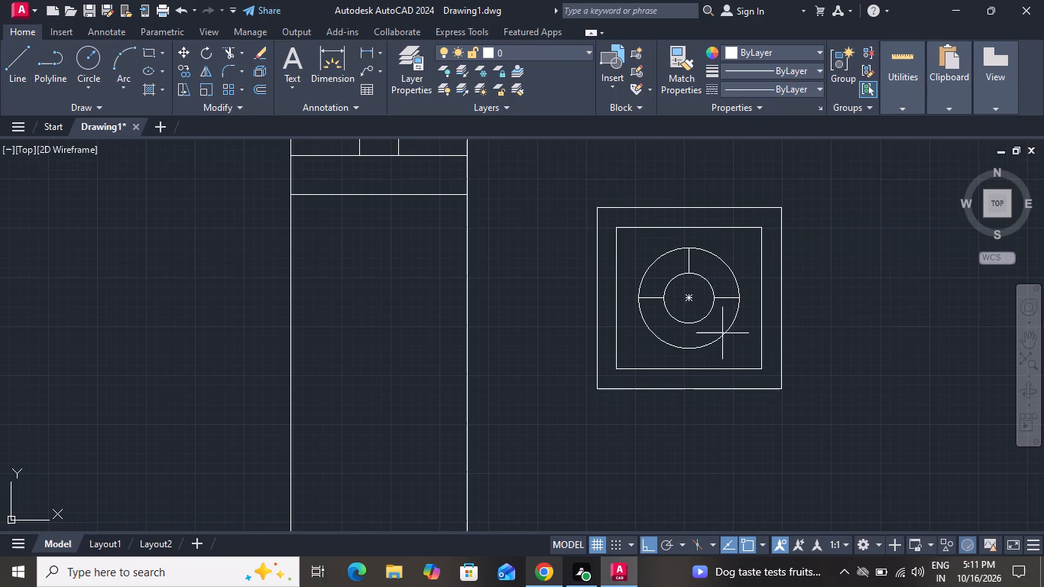
click(686, 317)
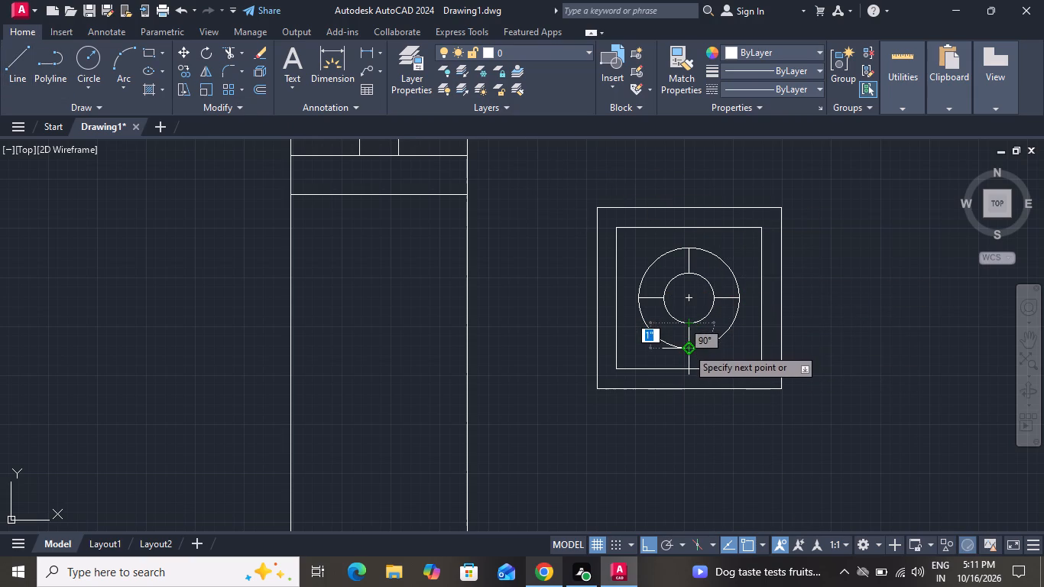
click(688, 349)
right_click(688, 349)
click(737, 373)
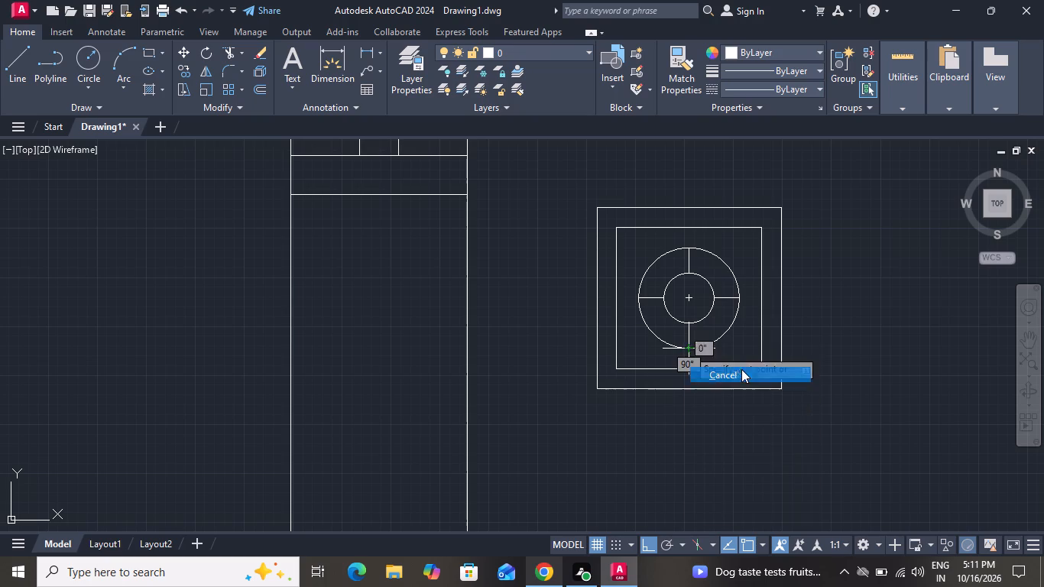
Copy the complete side table with its lamp straight up to the other side of the bed, just above the bed outline.
click(823, 187)
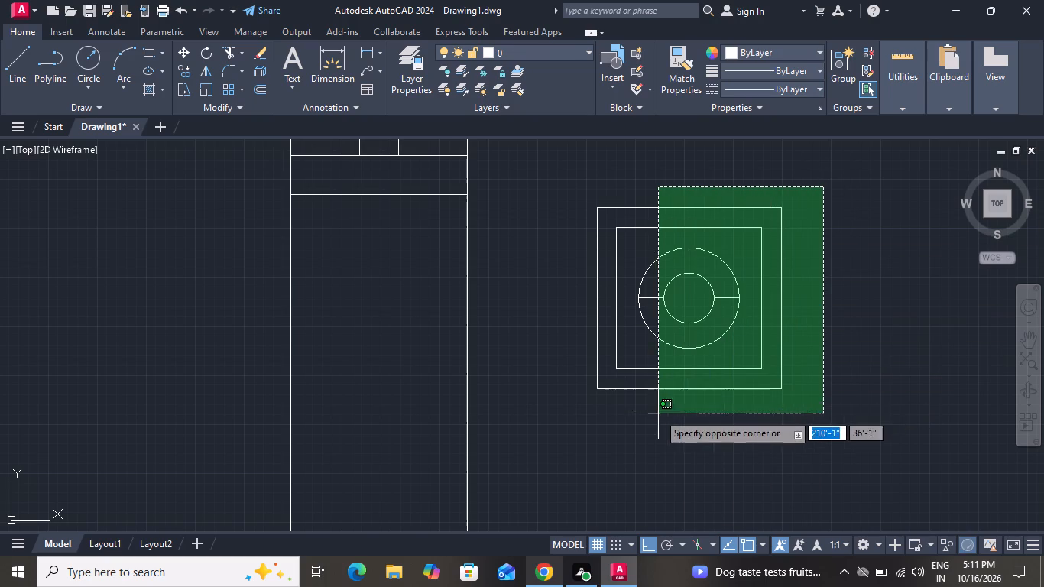
click(569, 418)
scroll(594, 425, down, 1)
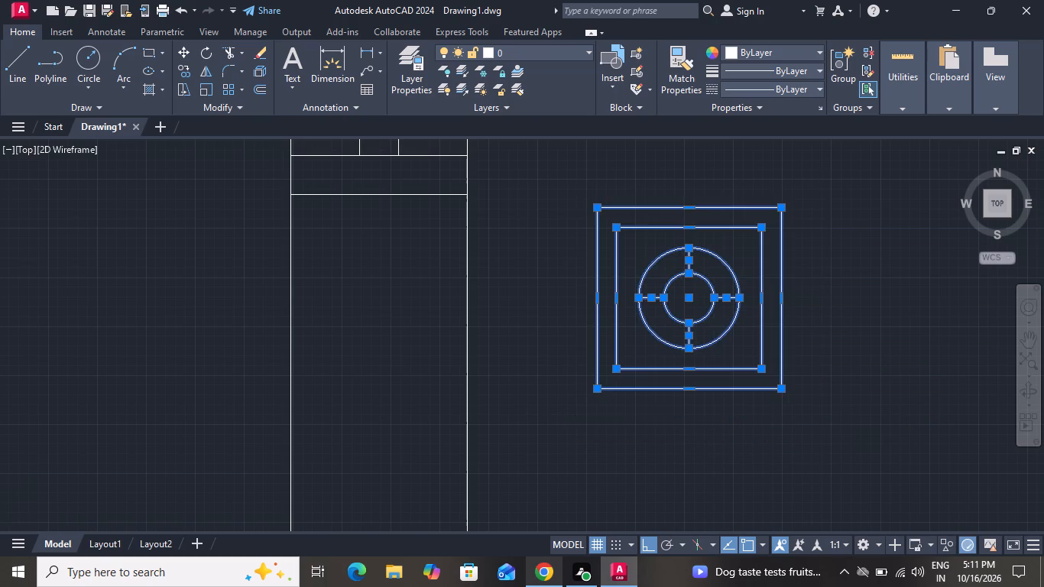
click(180, 74)
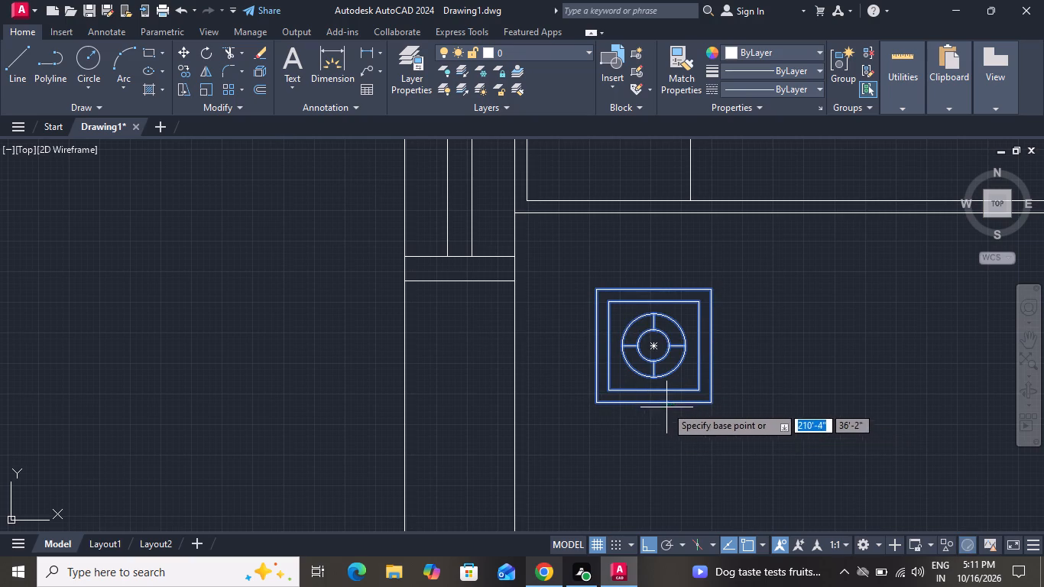
click(659, 403)
scroll(659, 402, down, 7)
scroll(666, 379, up, 1)
scroll(656, 336, down, 1)
scroll(656, 335, up, 4)
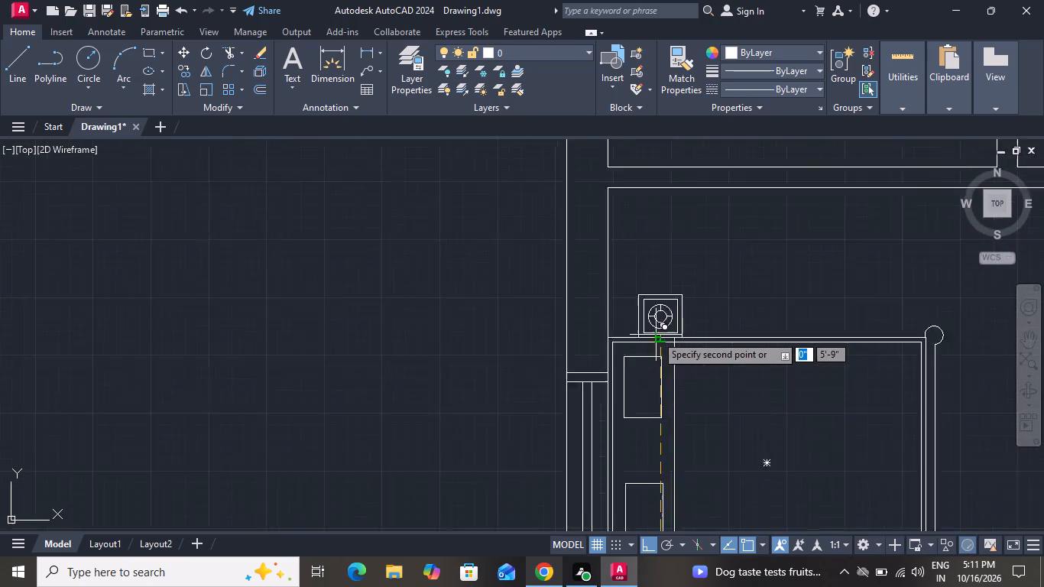
scroll(656, 335, up, 3)
click(605, 302)
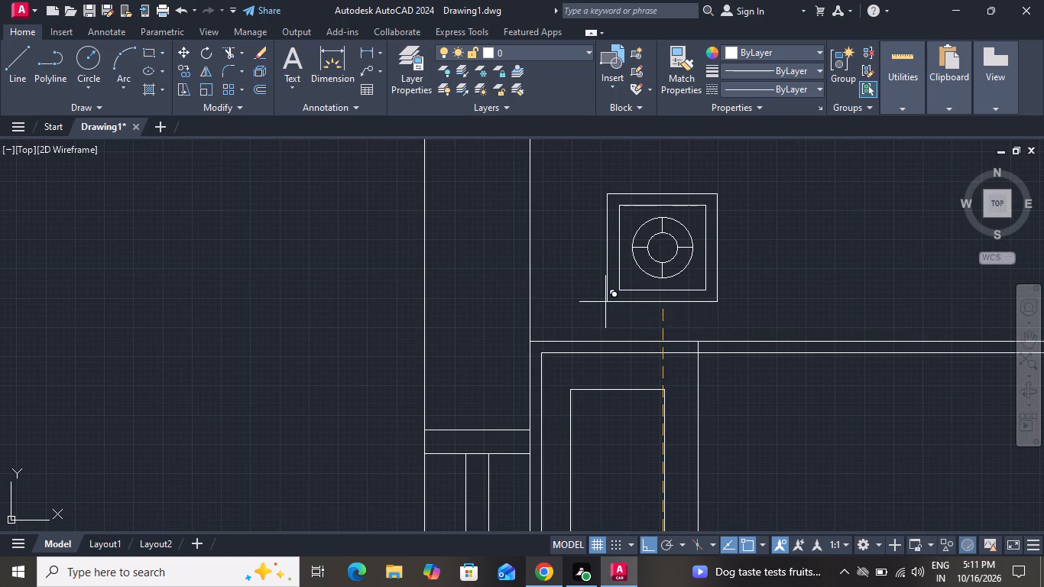
right_click(605, 302)
click(612, 320)
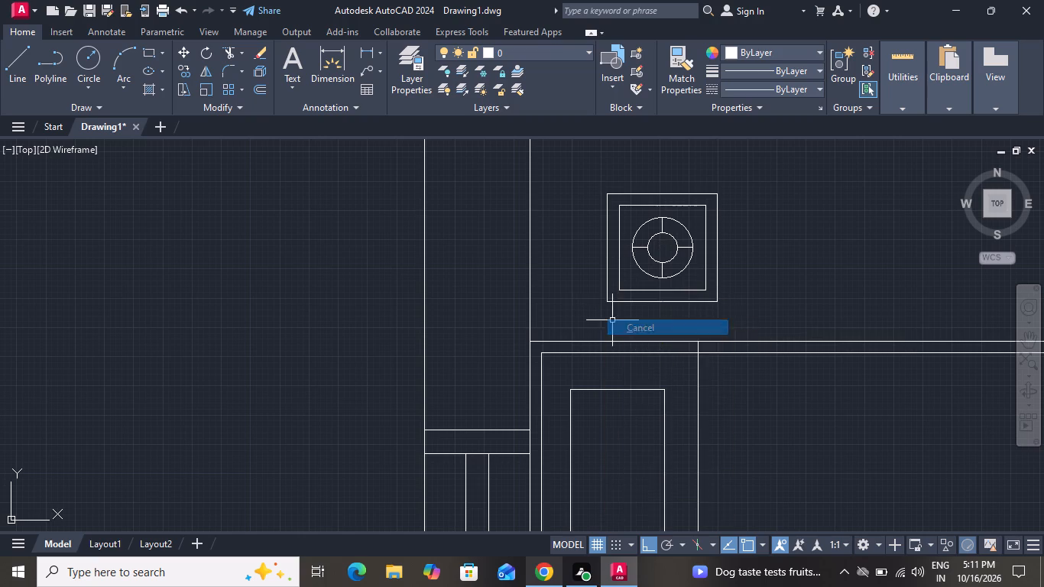
Move the side table below the bed about 2" straight up, closer to the bed.
scroll(612, 320, down, 4)
scroll(610, 463, up, 3)
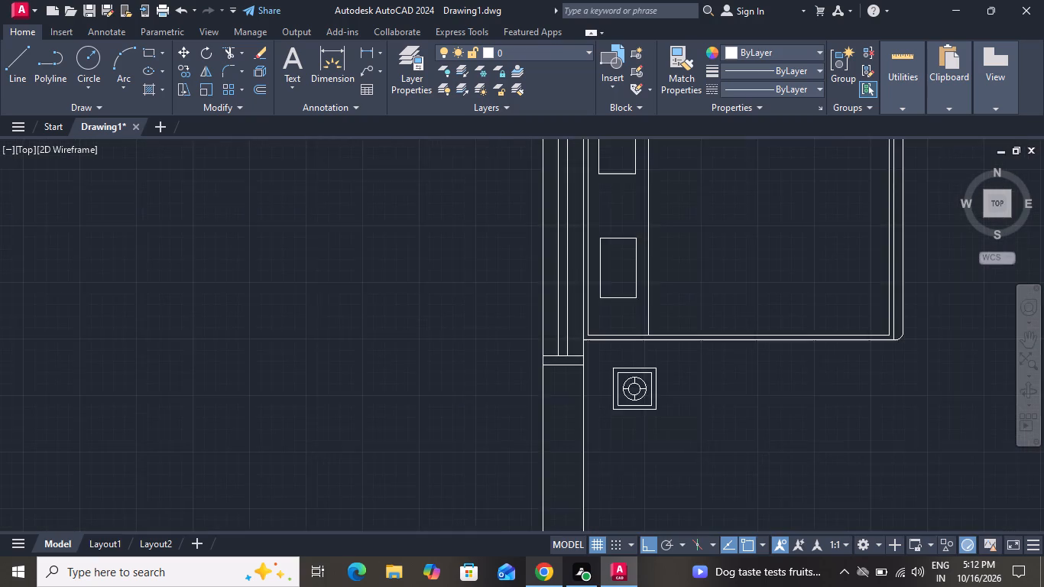
drag(708, 289, 704, 297)
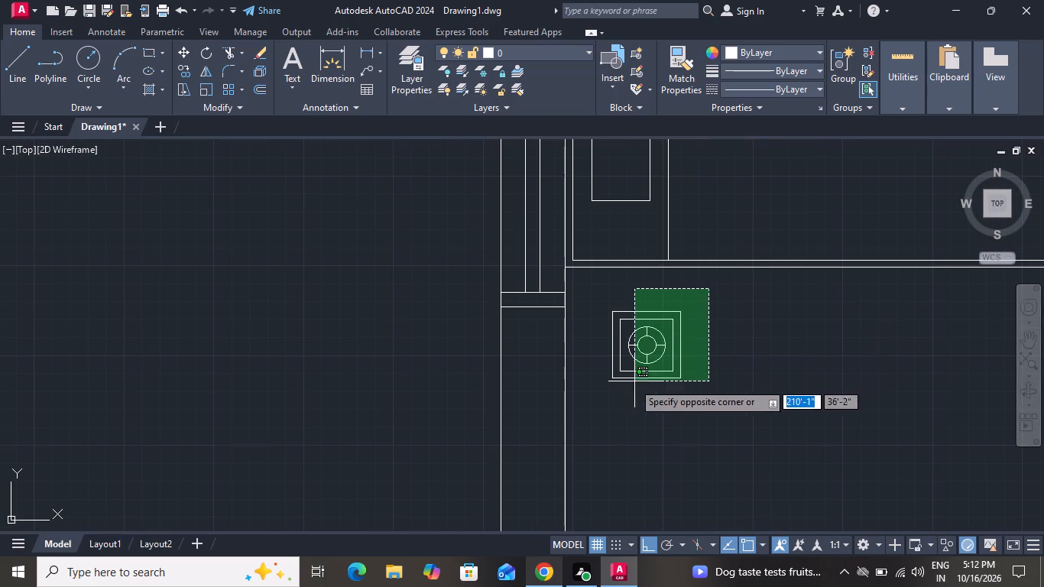
click(592, 397)
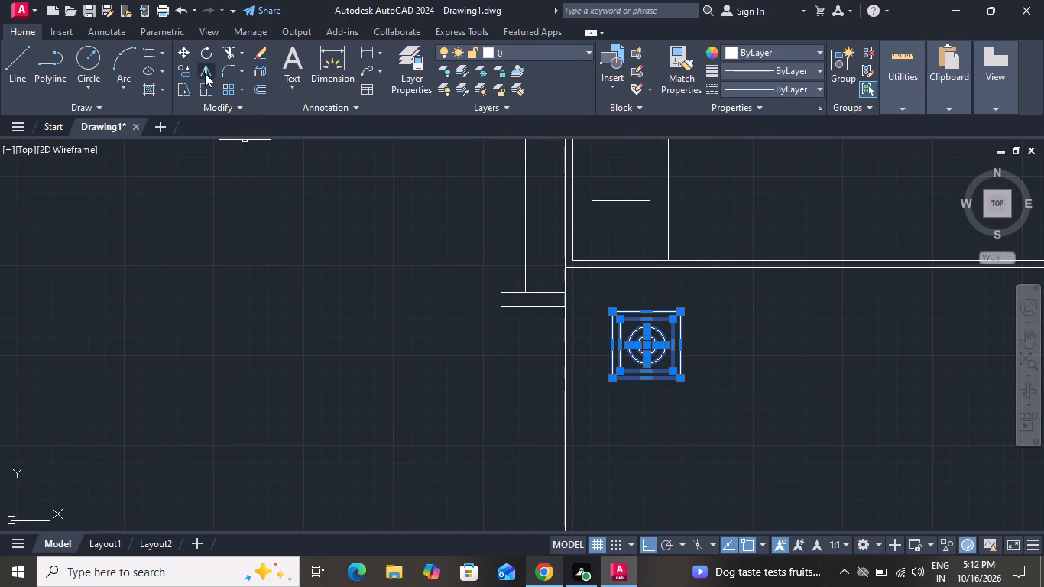
click(185, 46)
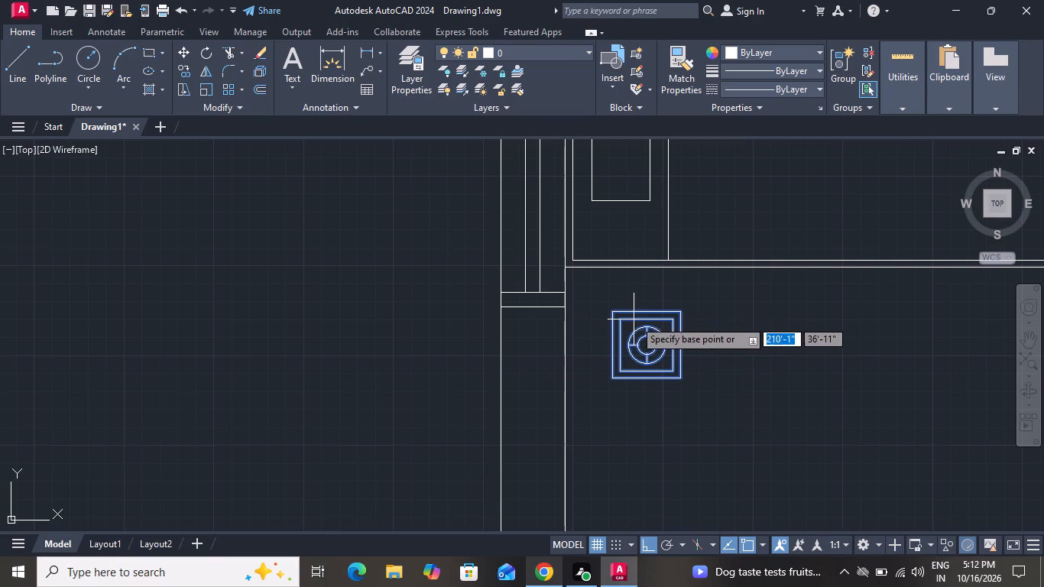
click(648, 313)
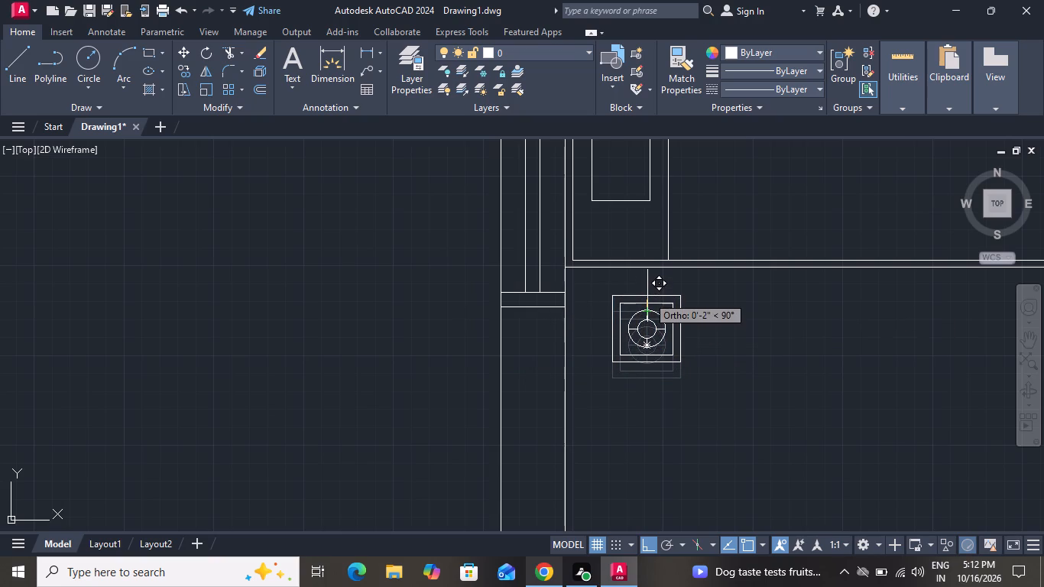
click(647, 296)
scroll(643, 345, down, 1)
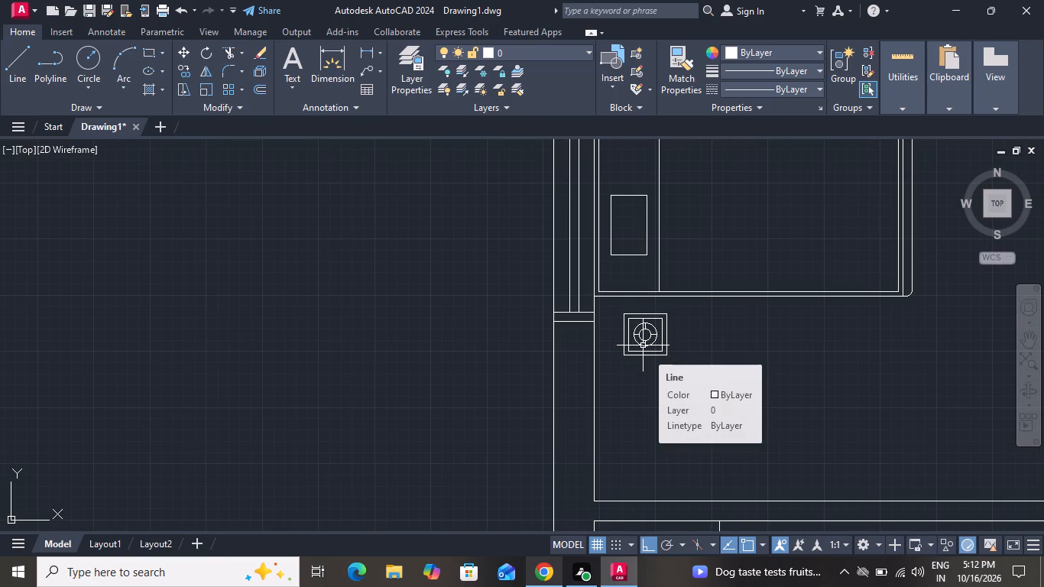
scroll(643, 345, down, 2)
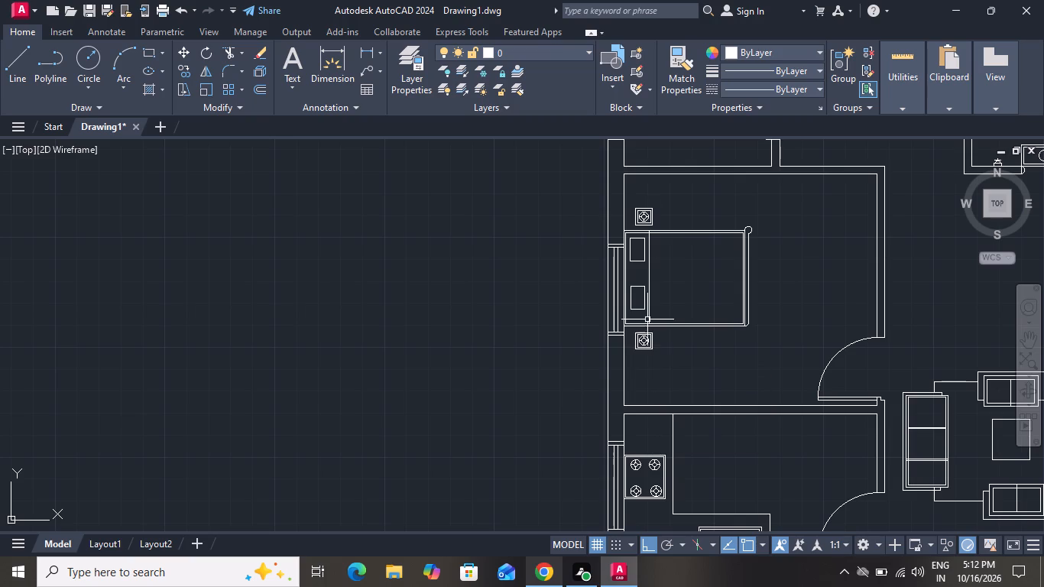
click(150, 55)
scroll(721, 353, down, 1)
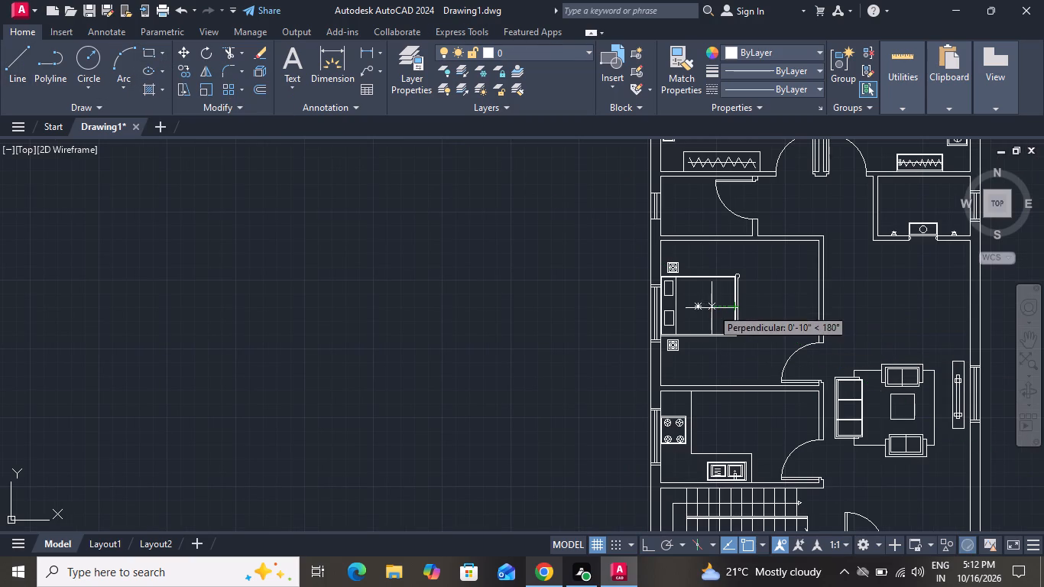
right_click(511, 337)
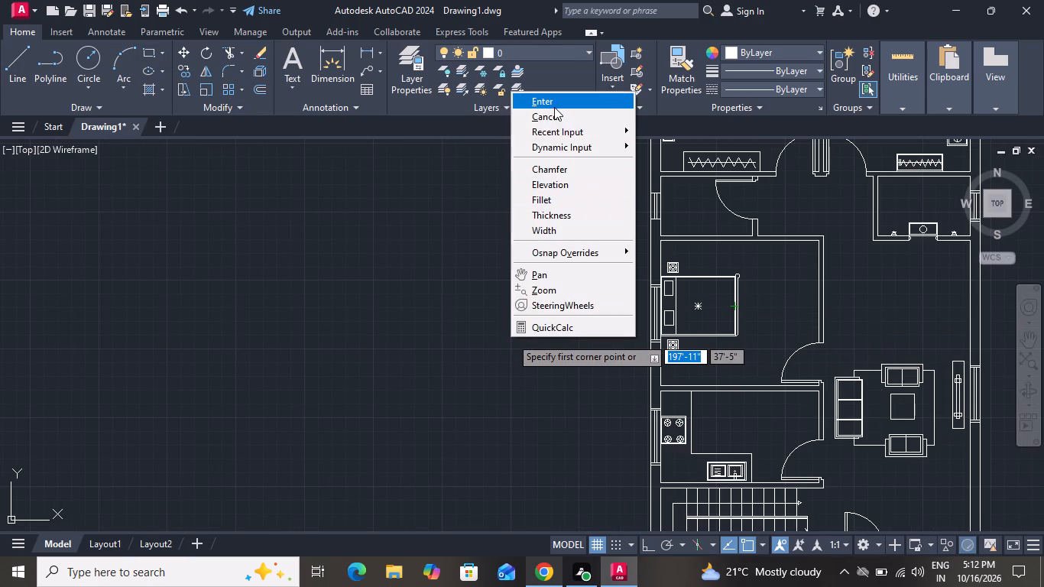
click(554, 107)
Draw a three-sided rectangular outline about 1' deep against the bedroom's upper wall, above the bed, using lines.
click(8, 54)
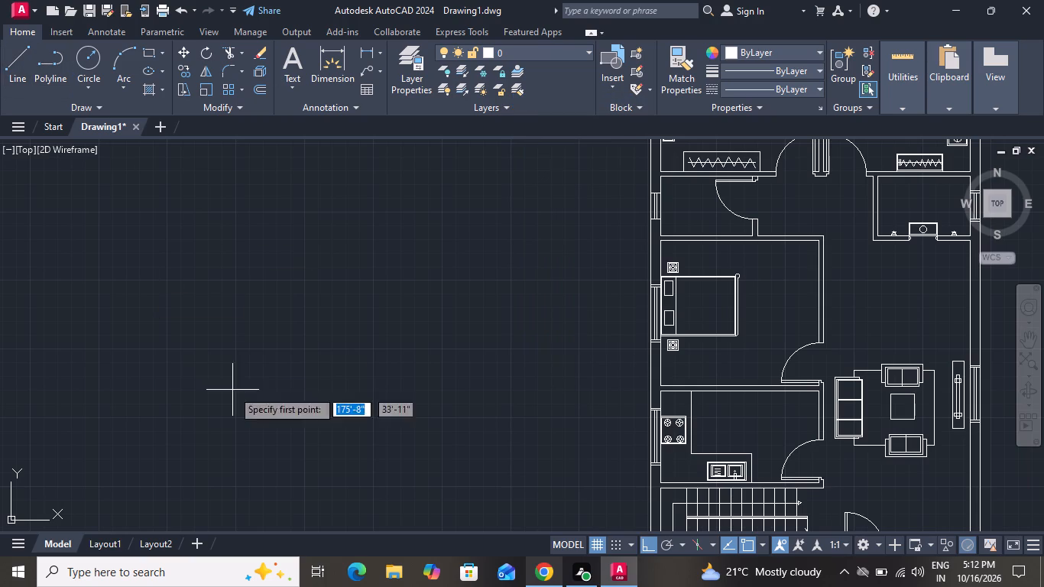
scroll(710, 231, up, 3)
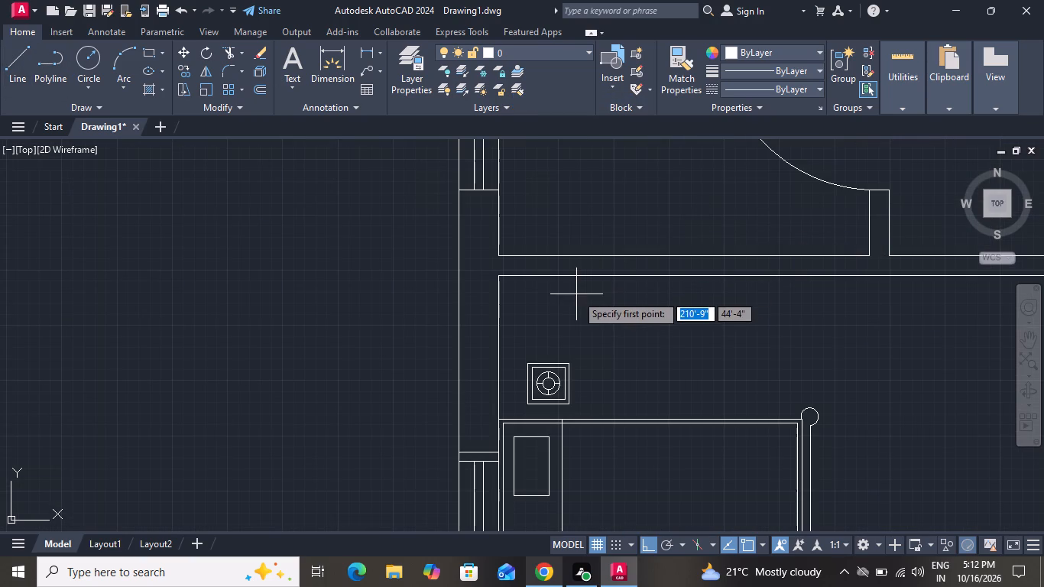
click(591, 276)
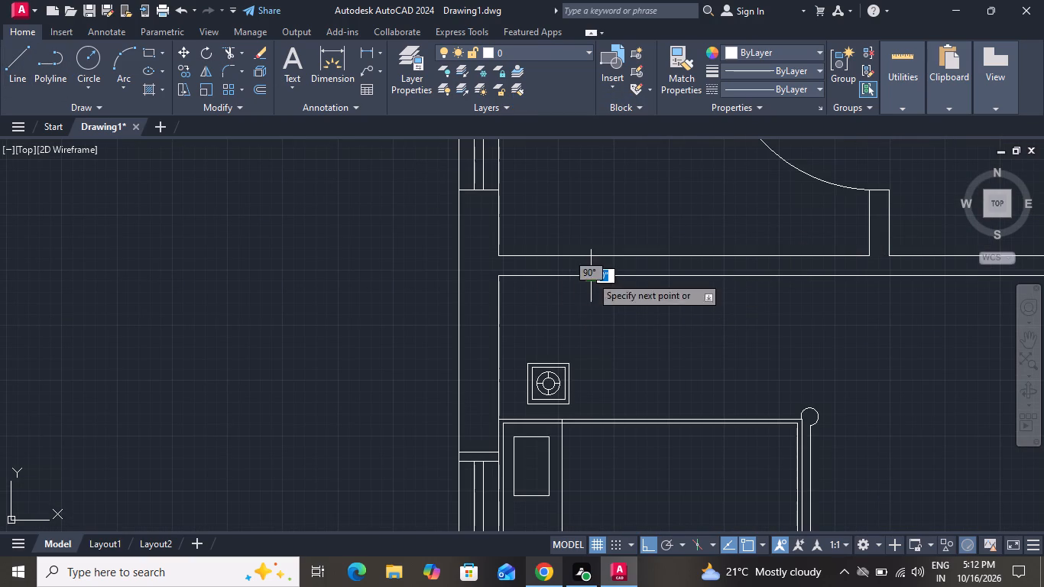
click(593, 335)
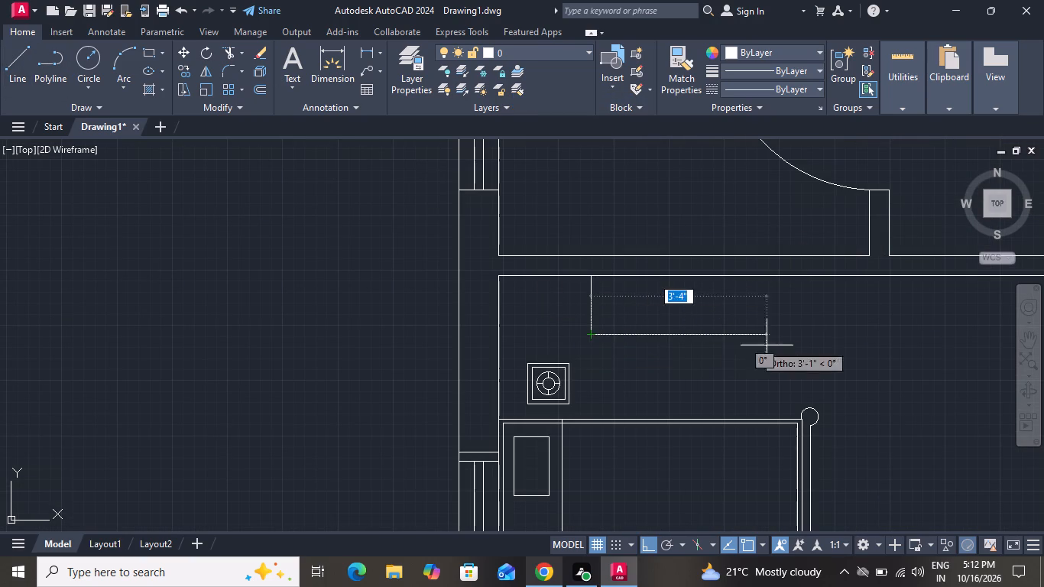
click(838, 346)
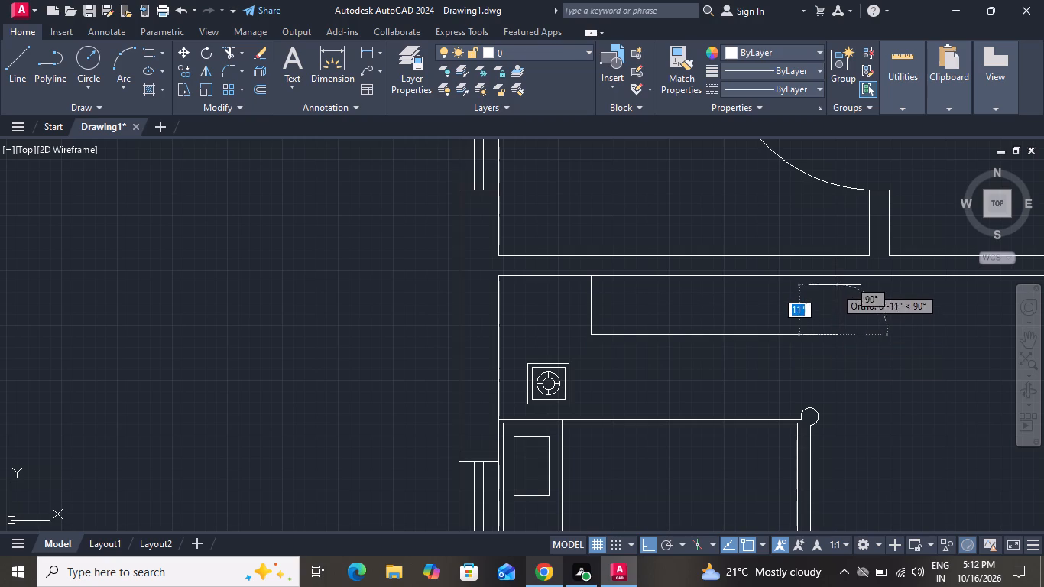
click(835, 278)
right_click(835, 278)
click(841, 308)
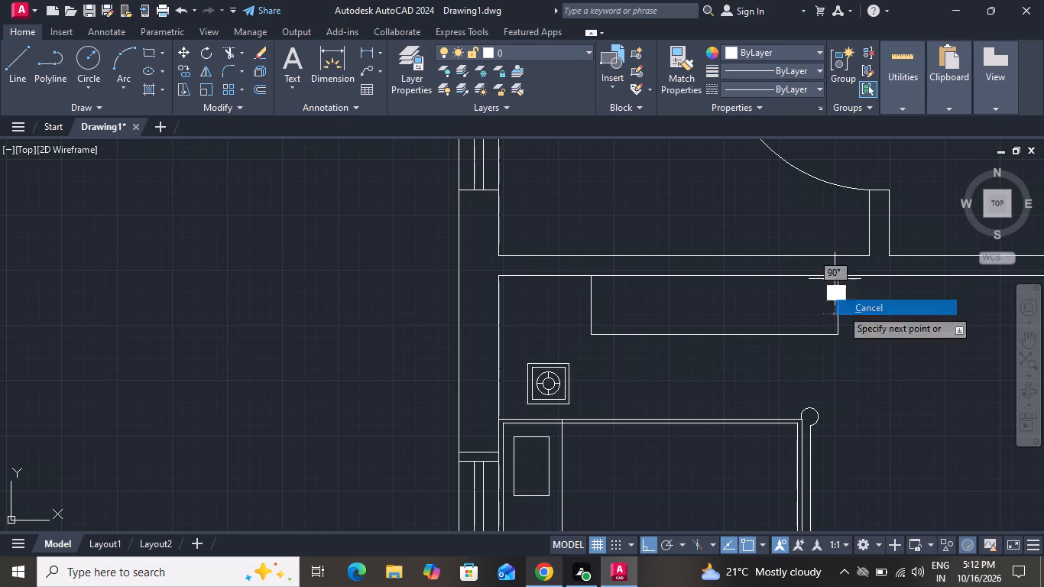
Offset the three sides of the rectangular unit on the bedroom's upper wall 1" inward.
key(o)
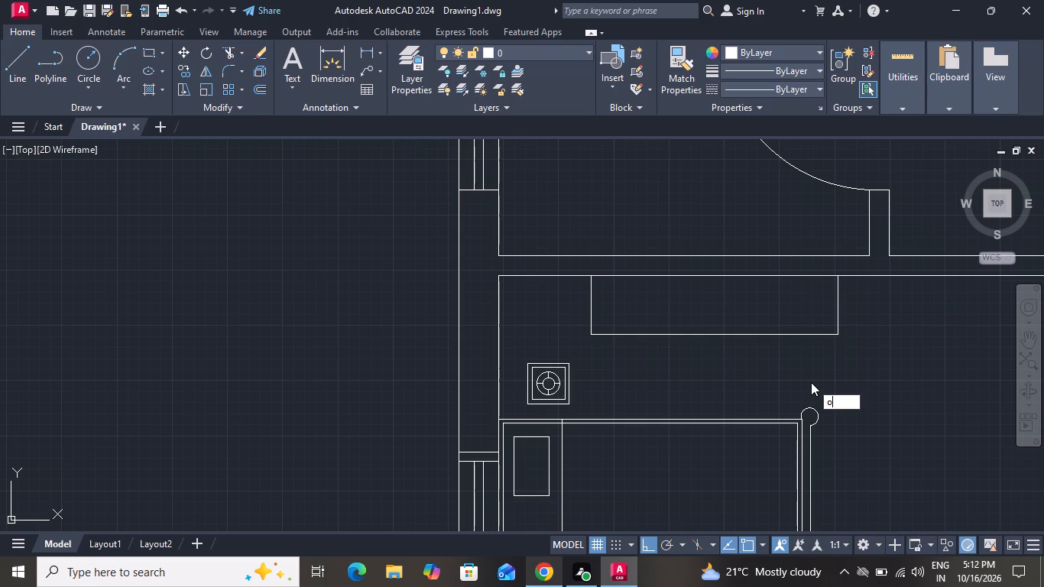
key(space)
key(1)
key(shift+quotedbl)
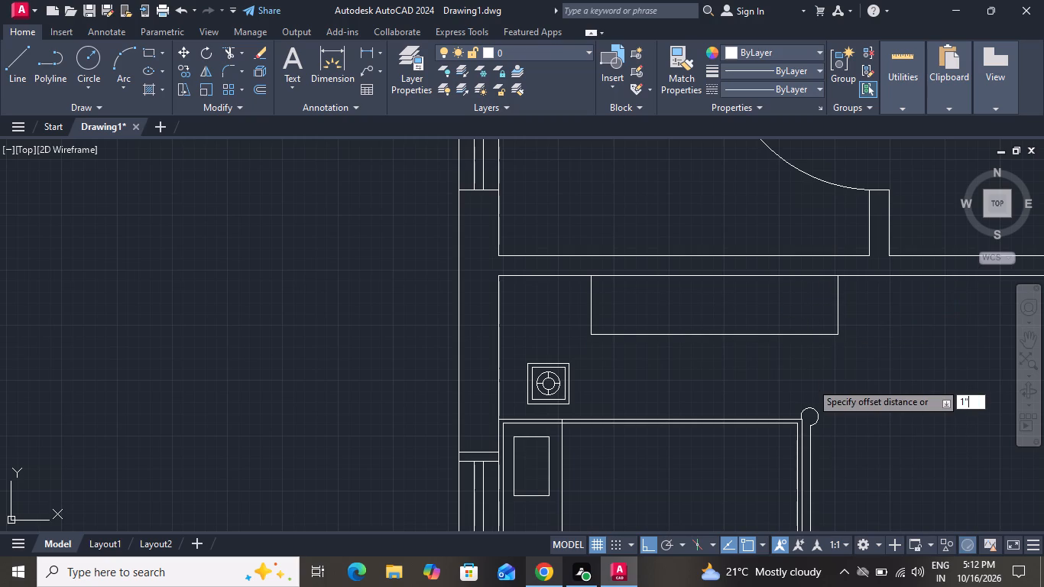
key(Return)
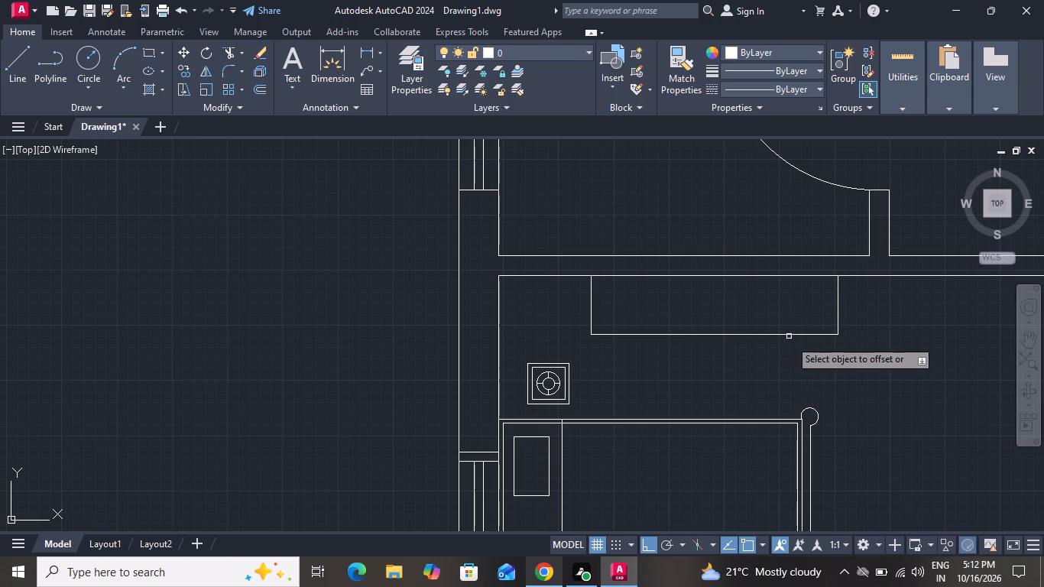
click(793, 335)
click(796, 313)
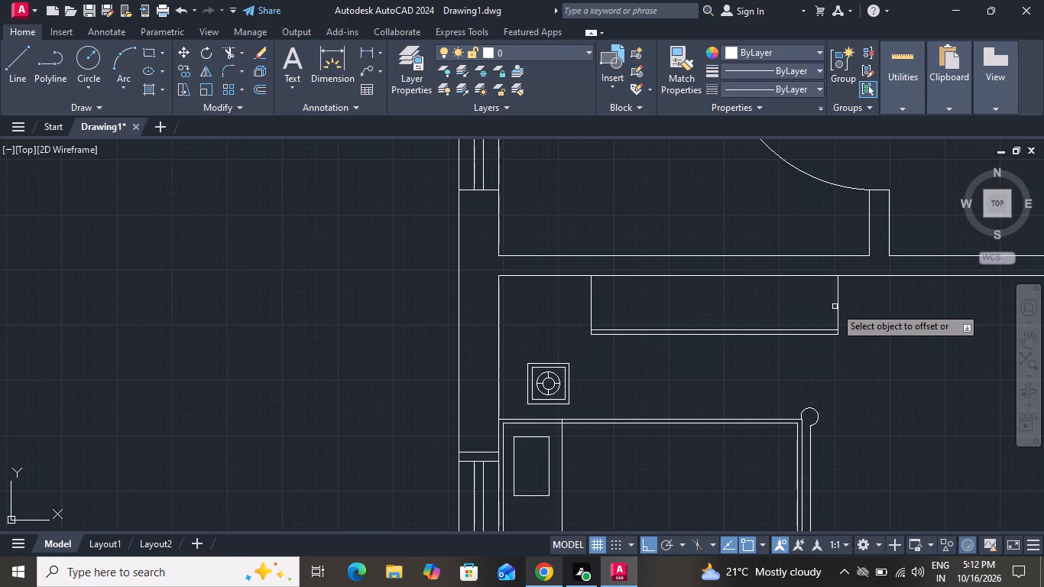
click(838, 305)
click(778, 314)
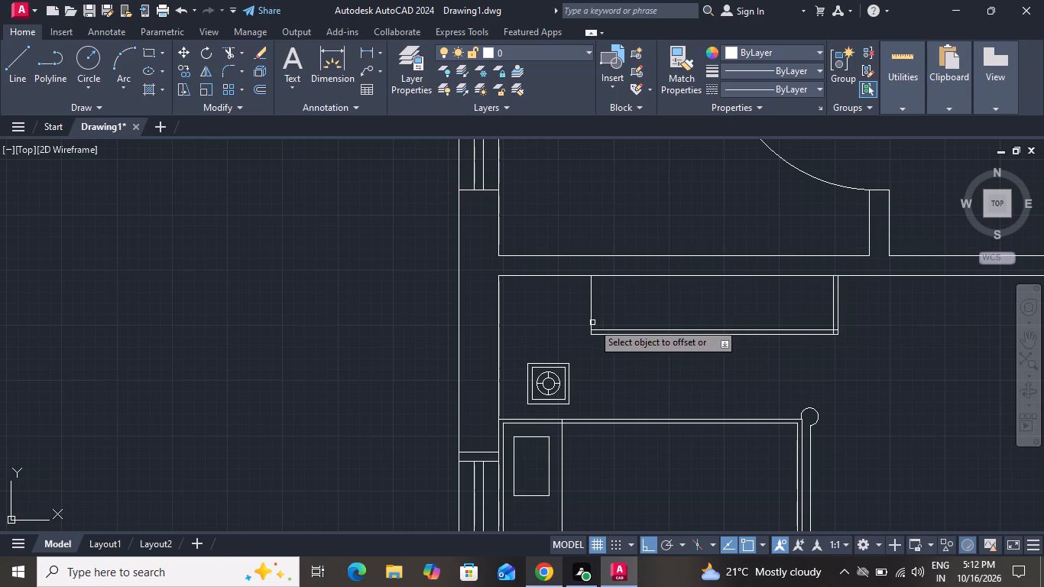
click(590, 321)
click(600, 313)
right_click(601, 313)
click(630, 331)
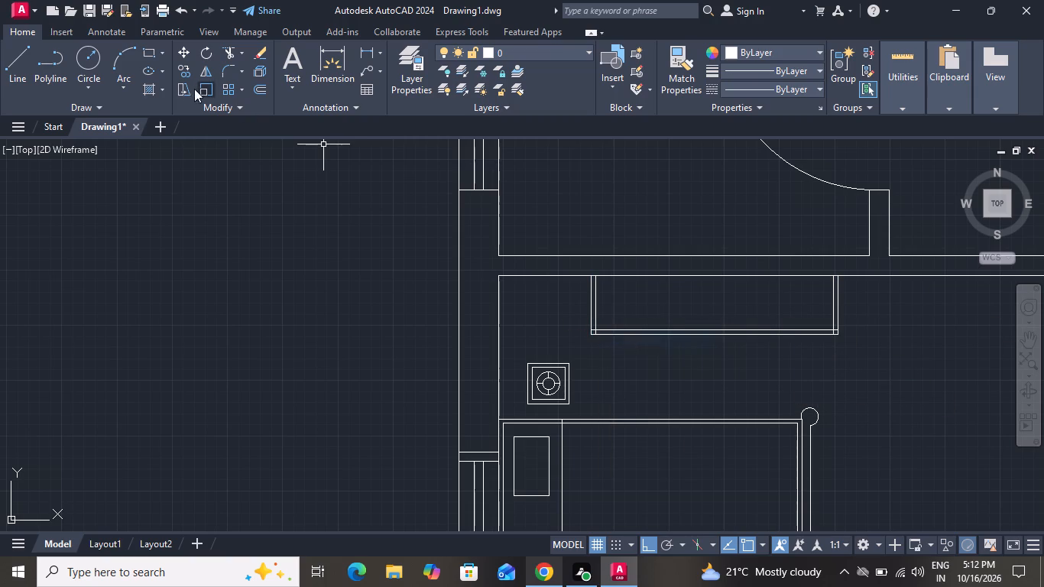
Trim the overlapping ends of the offset lines at the unit's two lower inner corners.
click(230, 52)
scroll(577, 338, up, 3)
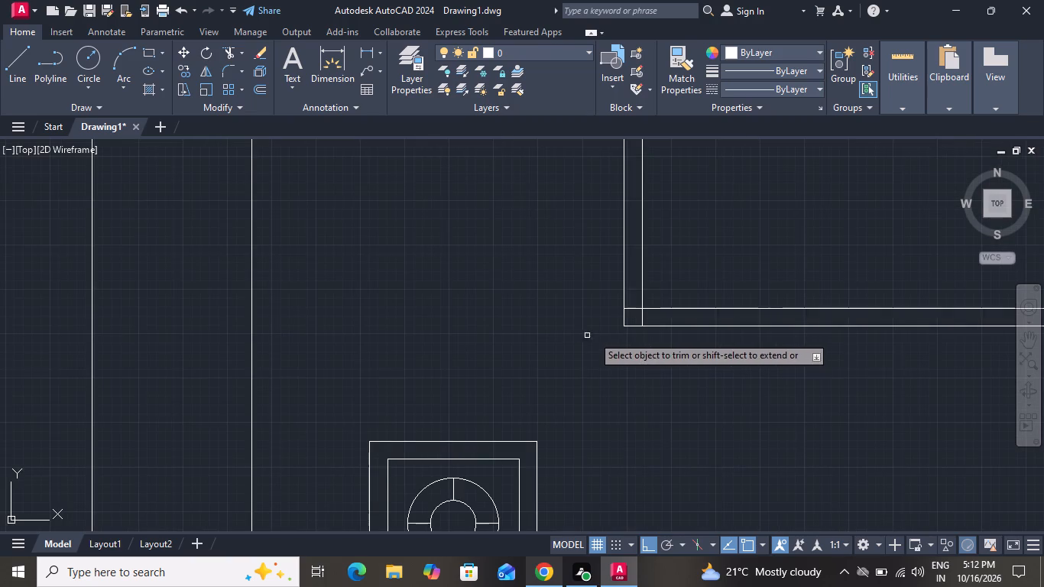
scroll(631, 323, up, 4)
click(636, 193)
click(615, 262)
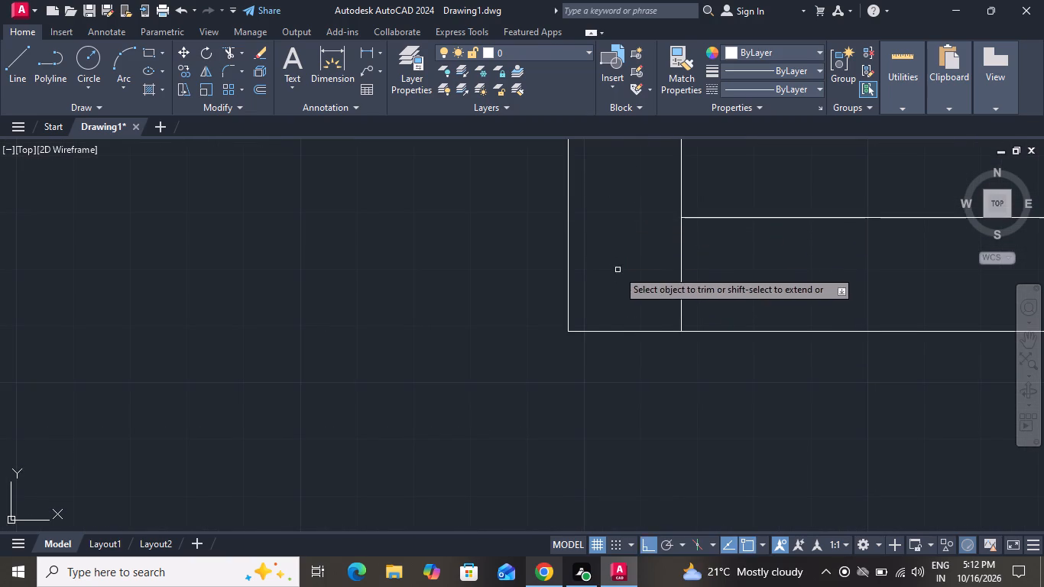
drag(626, 270, 649, 269)
click(741, 274)
scroll(386, 339, up, 1)
scroll(386, 340, down, 7)
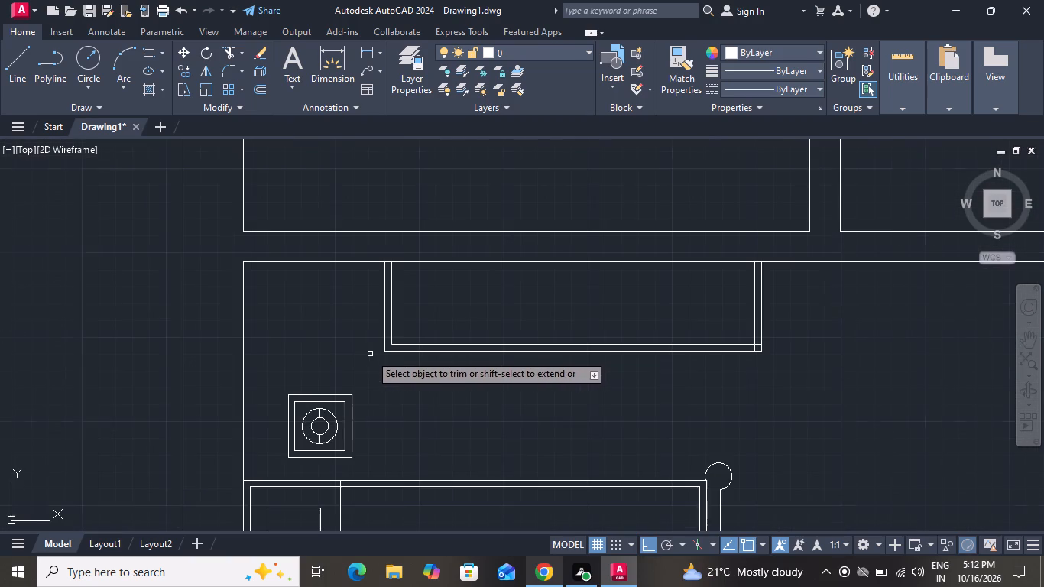
scroll(743, 345, up, 6)
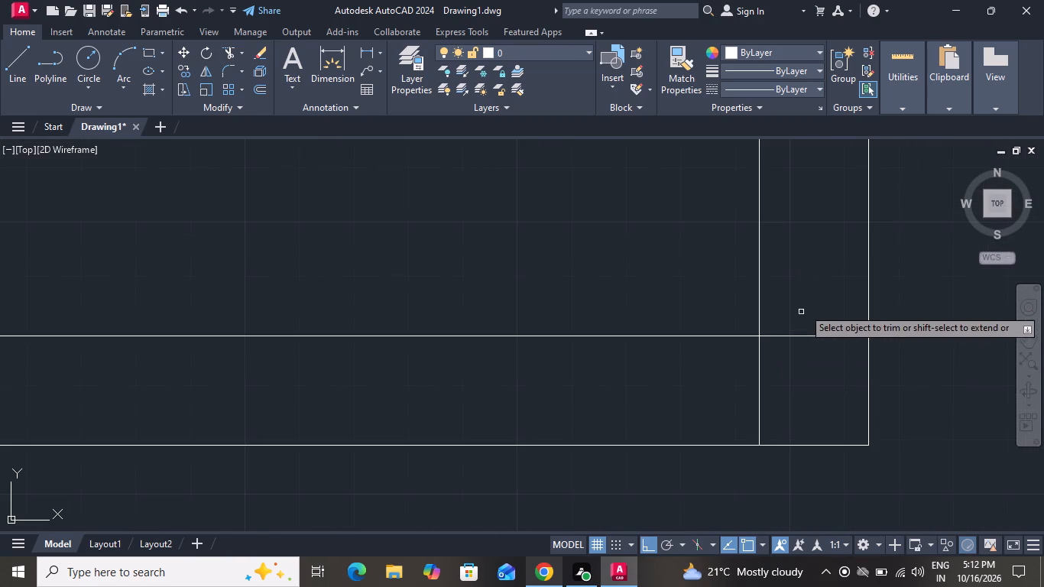
drag(807, 302, 809, 310)
double_click(787, 403)
click(496, 400)
right_click(526, 412)
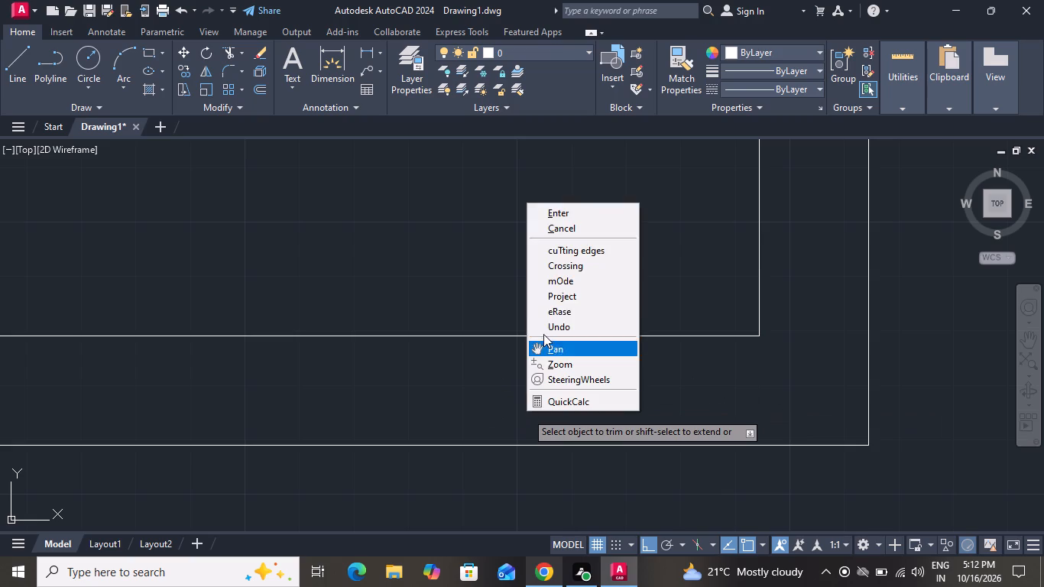
click(546, 233)
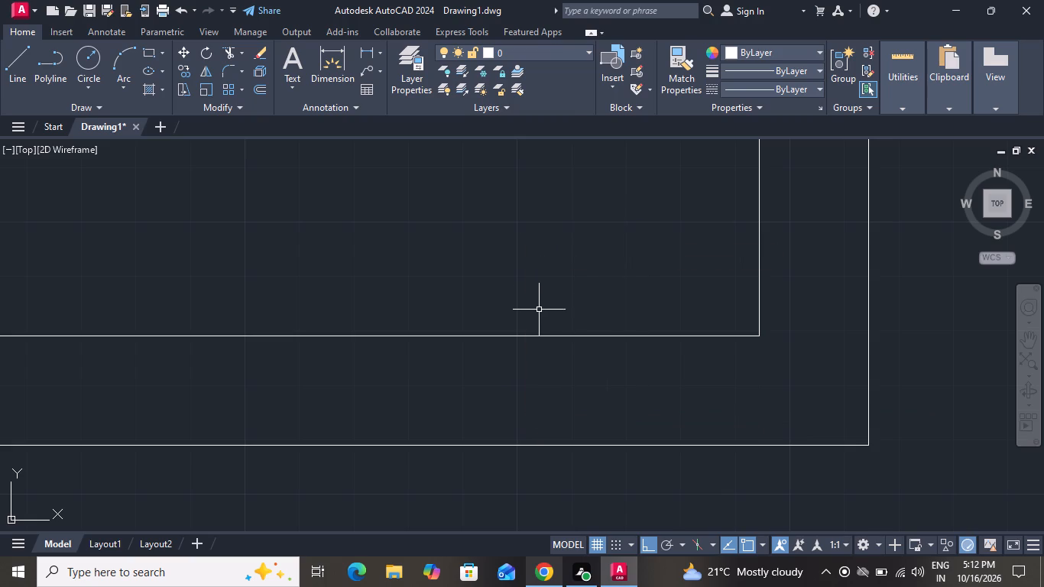
Draw a horizontal hanging-rod line just over 4' long through the middle of the unit, stopping short of both sides.
scroll(540, 329, down, 8)
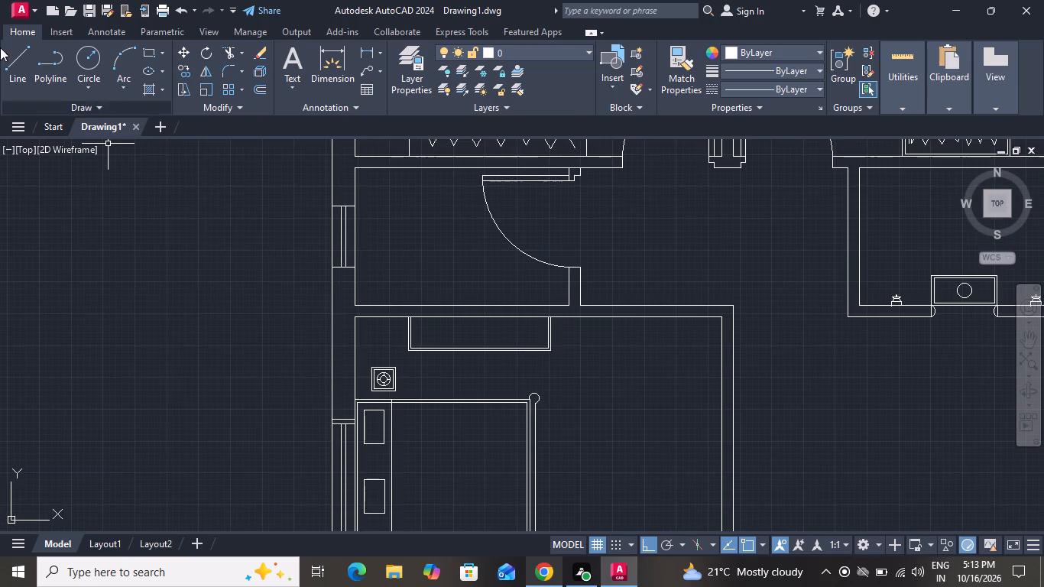
click(11, 64)
scroll(382, 345, up, 1)
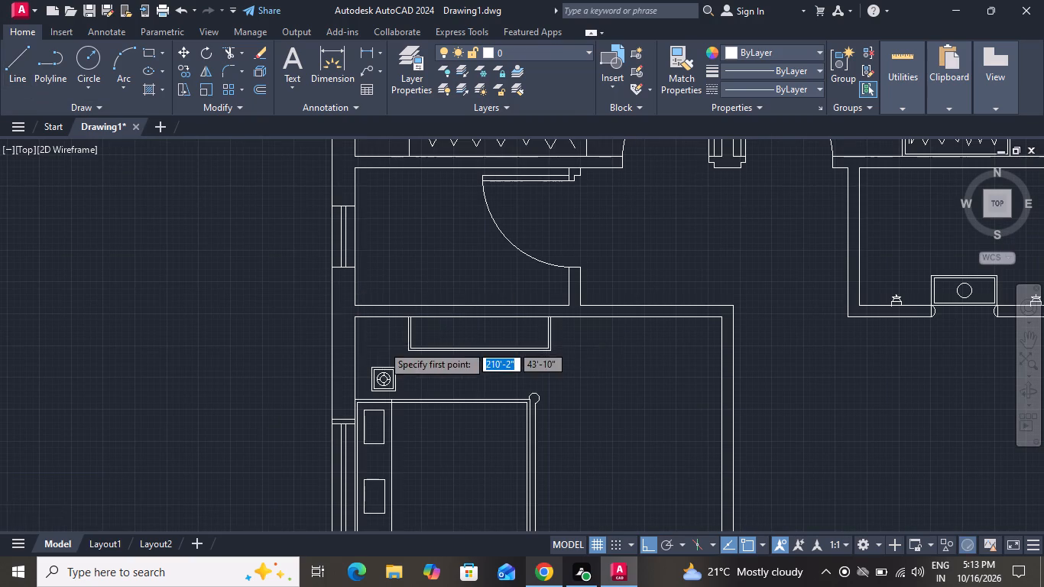
scroll(382, 345, up, 2)
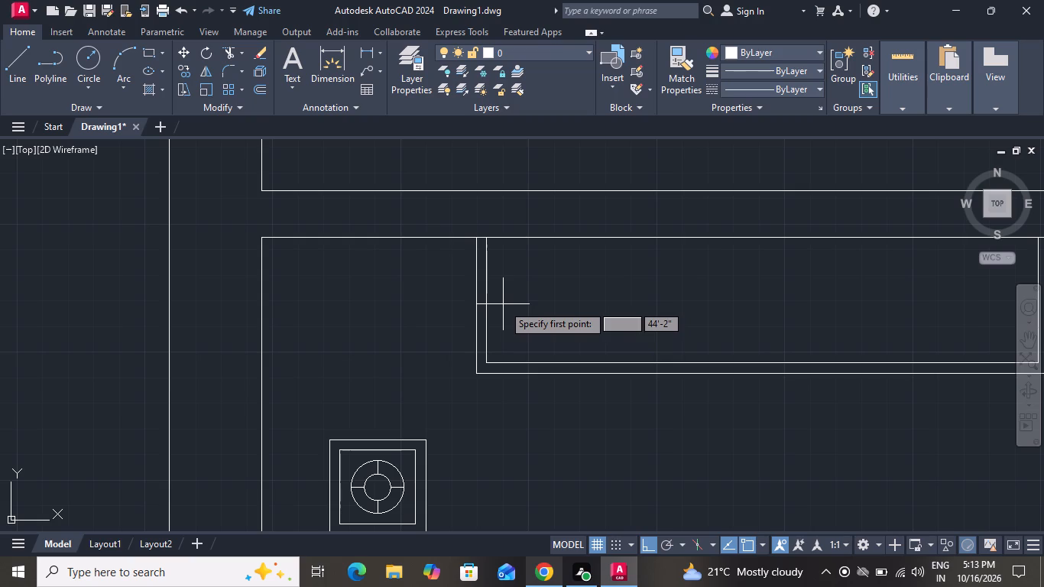
click(500, 298)
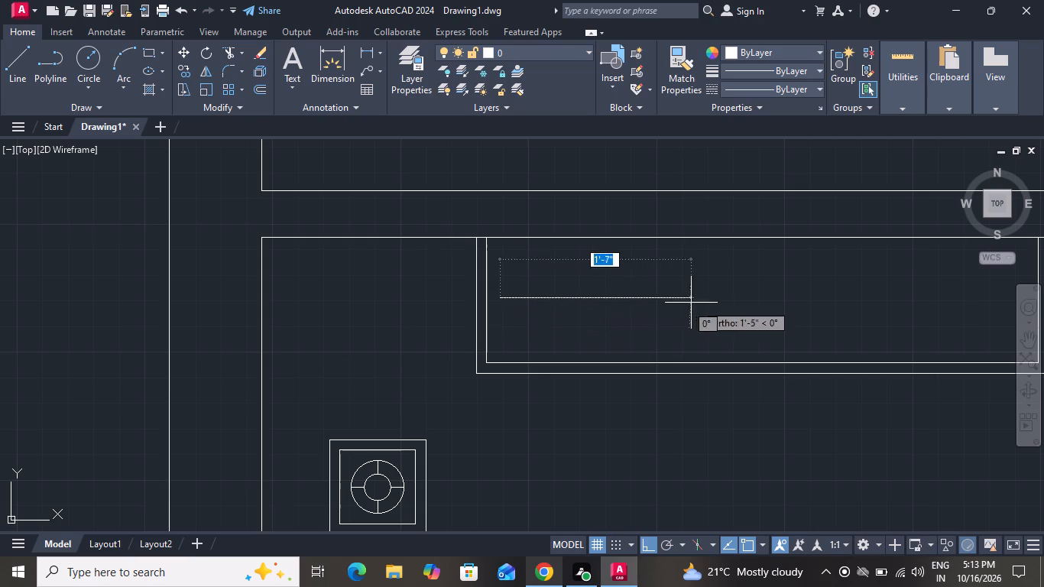
scroll(863, 317, down, 2)
scroll(910, 318, up, 2)
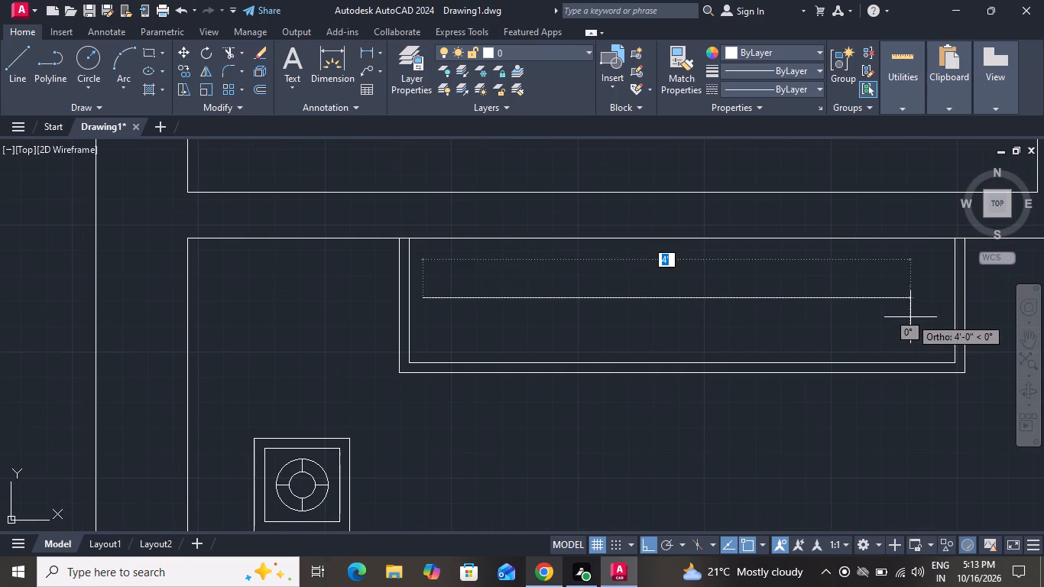
click(935, 300)
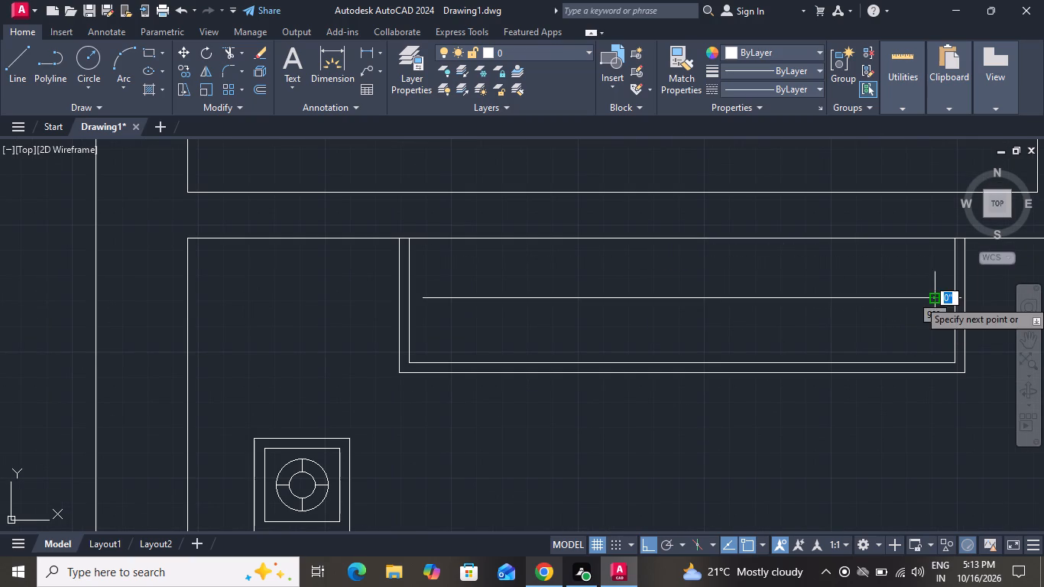
right_click(935, 300)
click(938, 328)
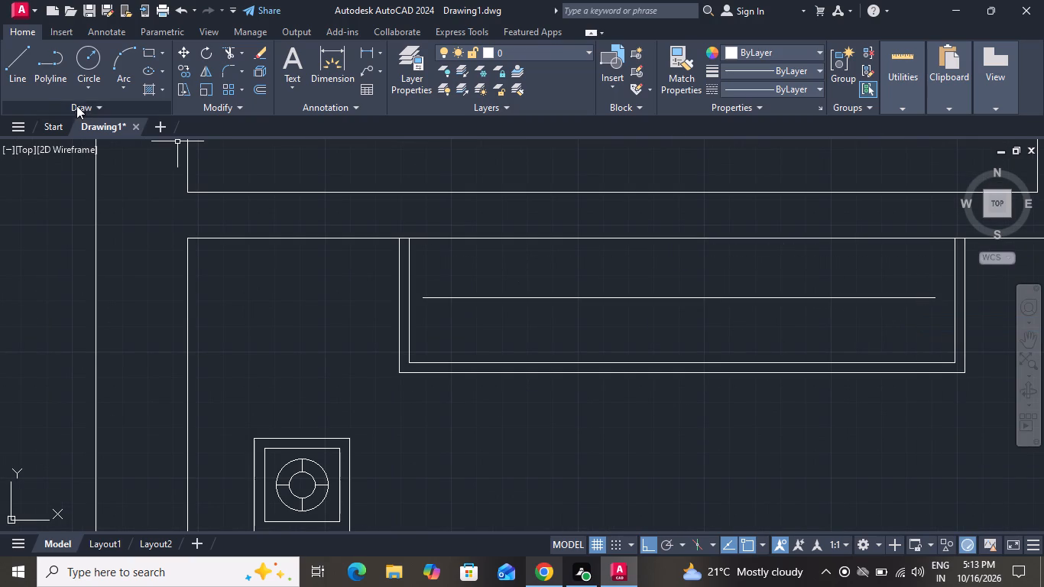
Draw a vertical line about 3" long crossing the horizontal rod line near its left end.
click(24, 60)
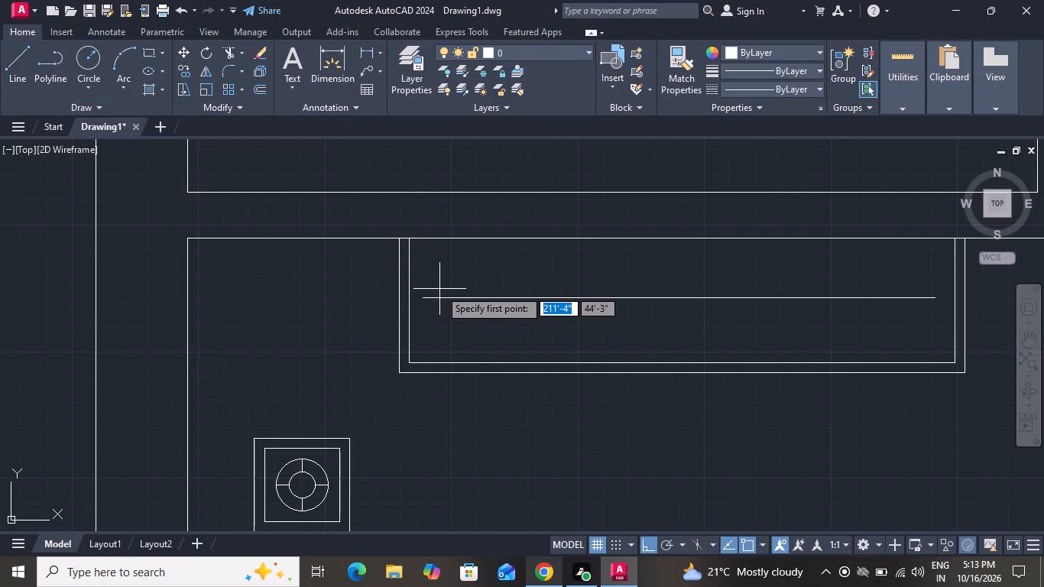
click(439, 281)
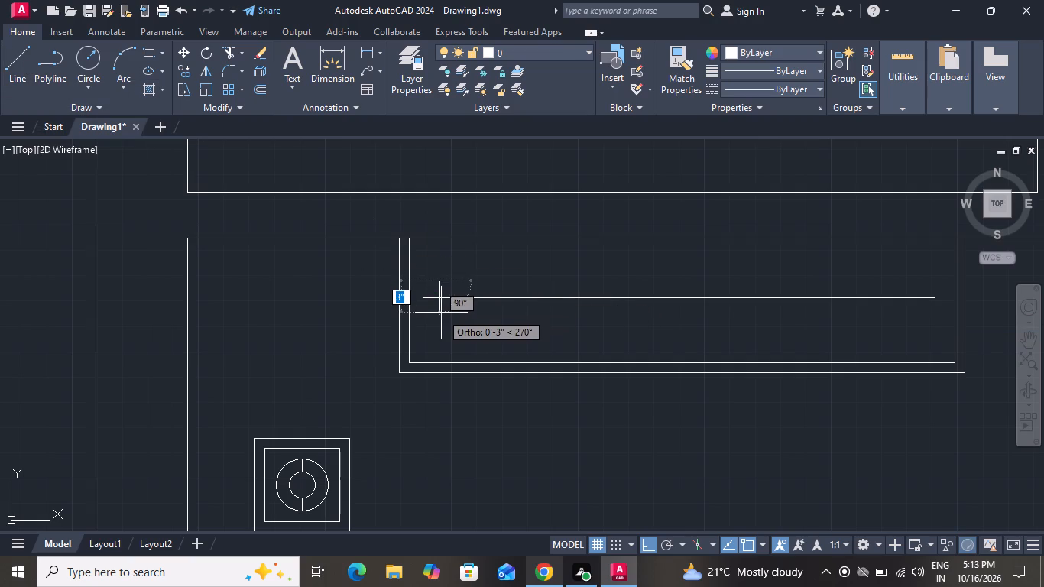
click(441, 313)
right_click(443, 313)
click(446, 326)
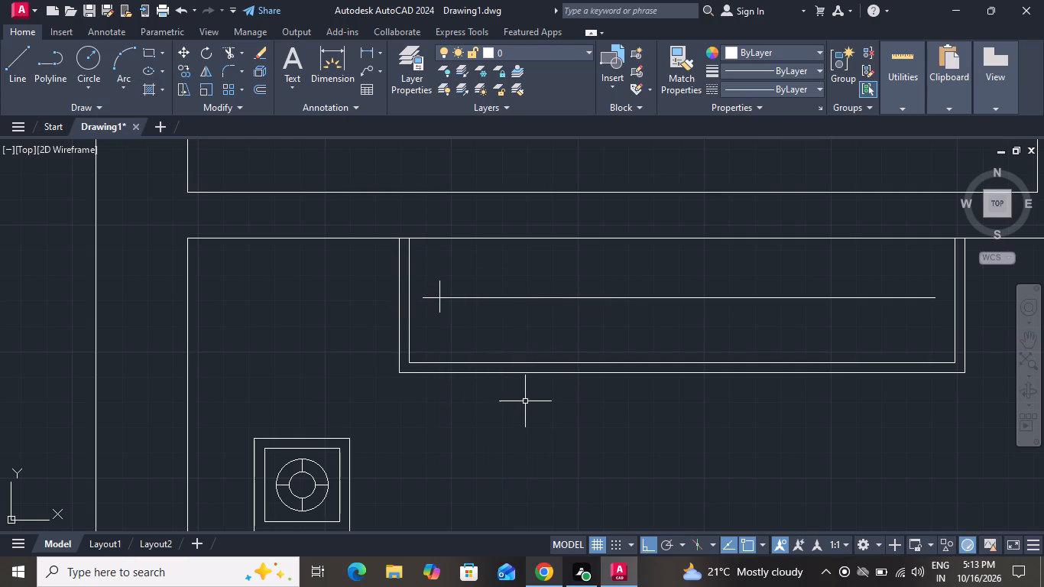
Offset the short vertical line repeatedly 1" to the right along the rod line, making five evenly spaced copies.
key(l)
key(BackSpace)
text(o)
key(space)
key(1)
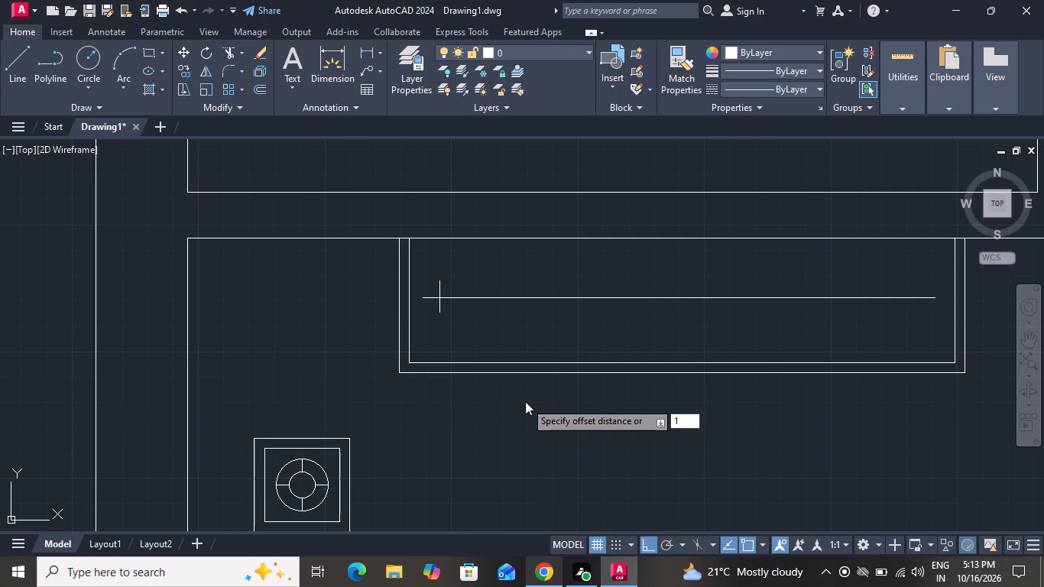
key(shift+quotedbl)
key(Return)
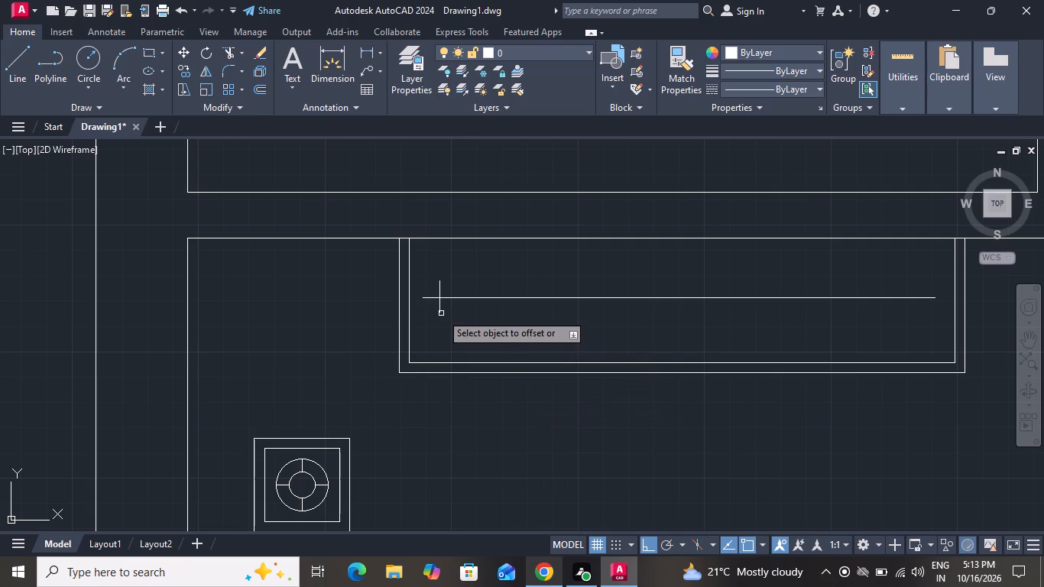
drag(441, 313, 465, 310)
click(520, 310)
scroll(448, 302, up, 3)
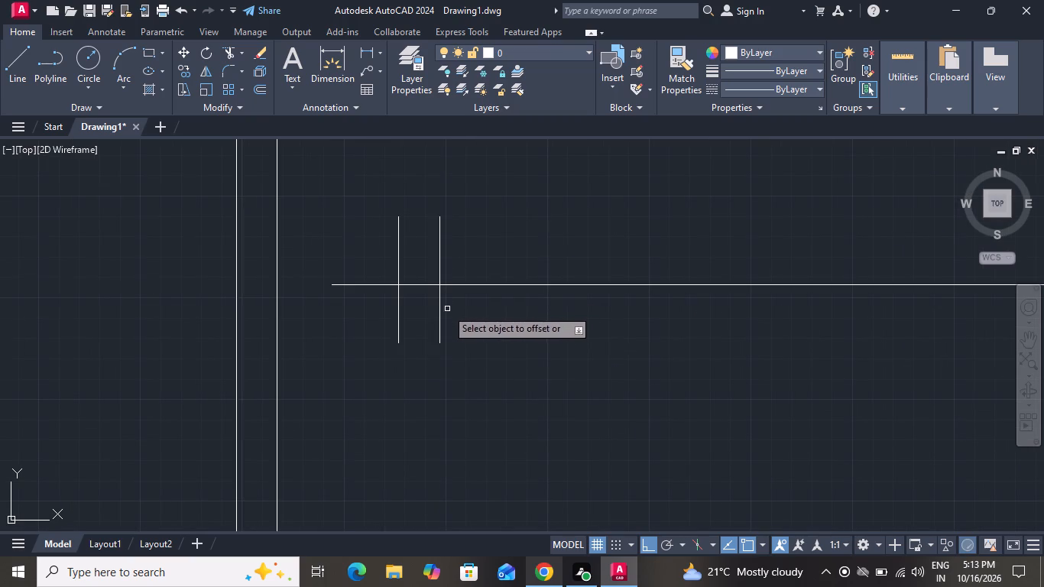
click(439, 310)
click(488, 318)
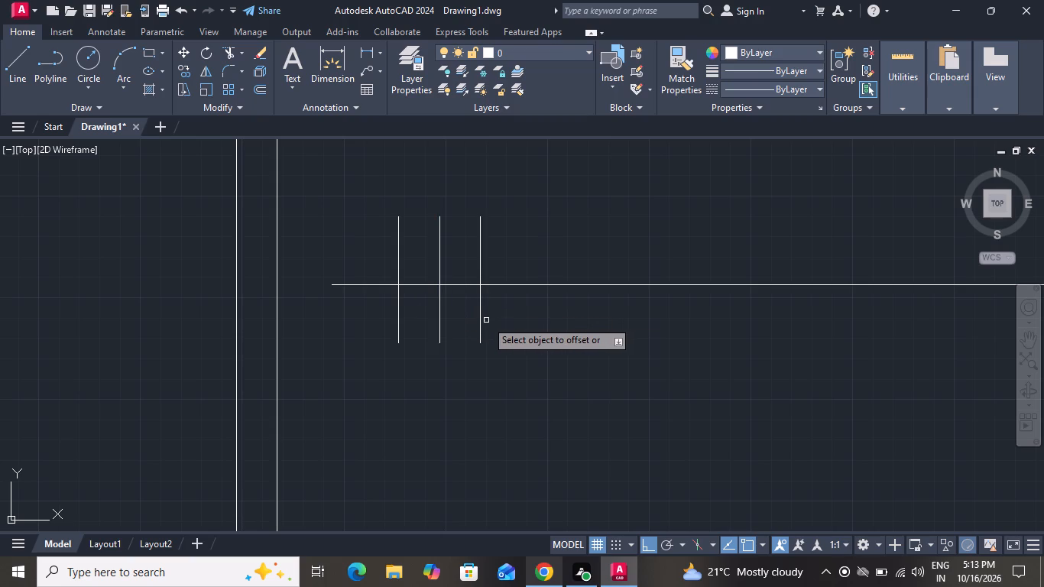
drag(478, 317, 494, 316)
click(514, 316)
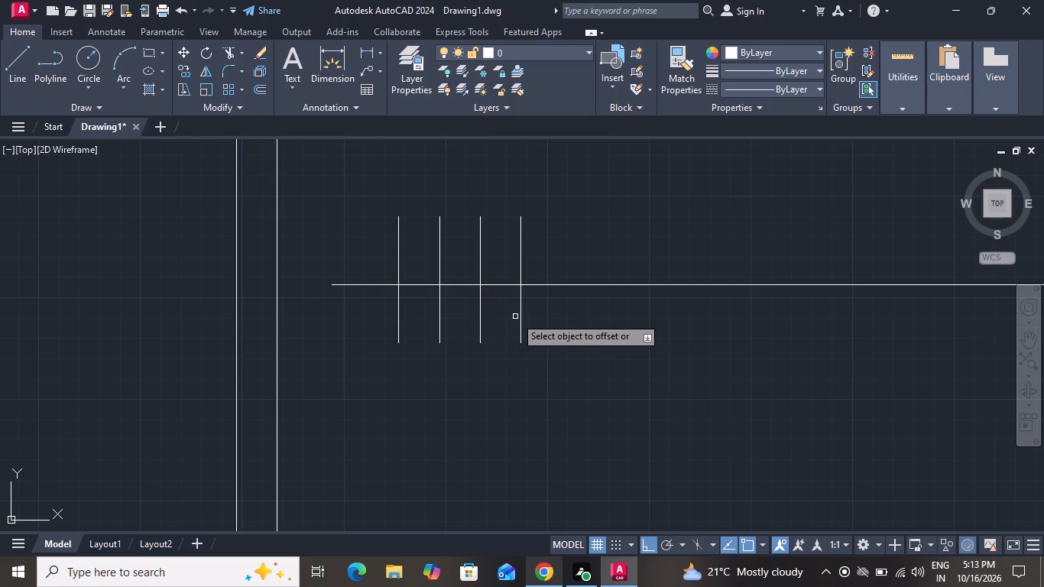
click(522, 313)
click(559, 314)
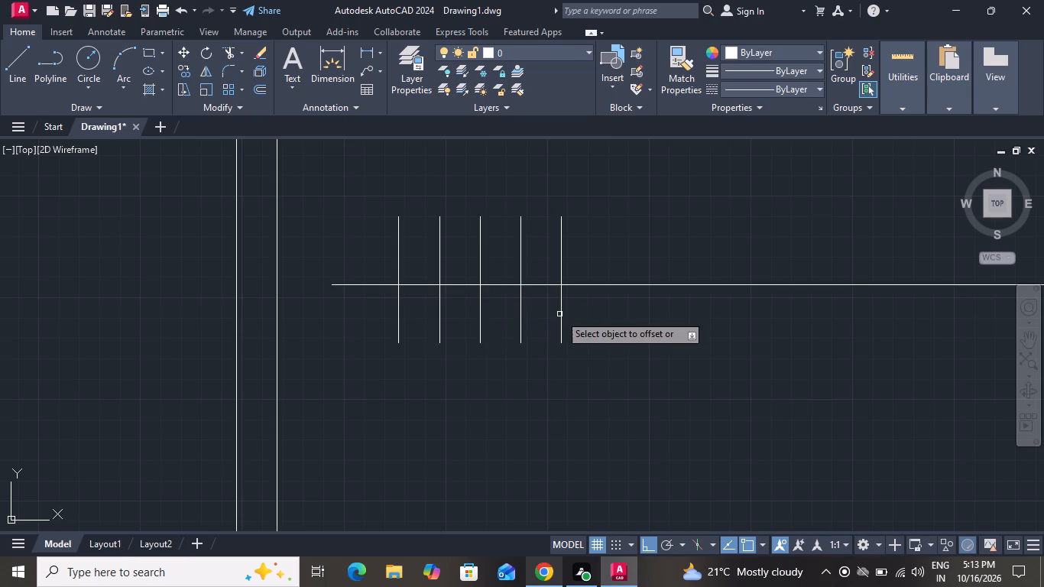
double_click(559, 314)
click(596, 321)
Continue offsetting the last hanger line 1" to the right along the rod, adding five more evenly spaced copies.
click(601, 317)
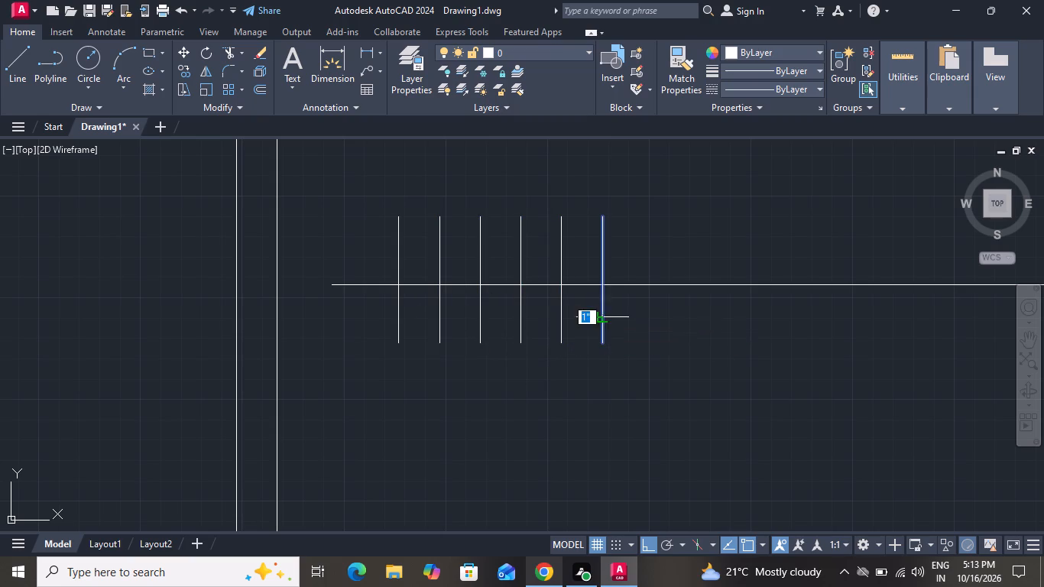
click(617, 316)
drag(642, 309, 655, 310)
click(688, 313)
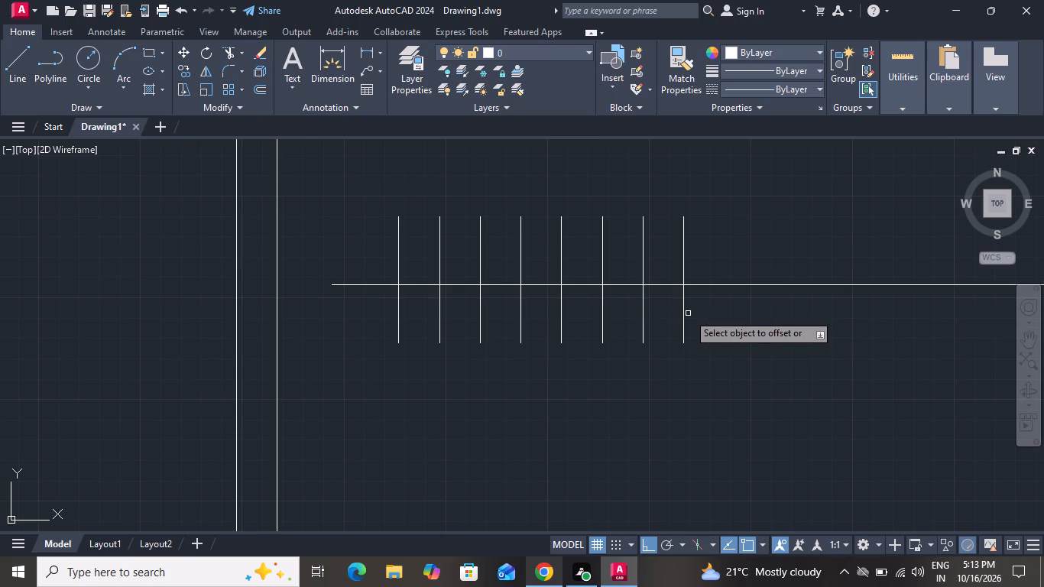
click(683, 318)
click(709, 326)
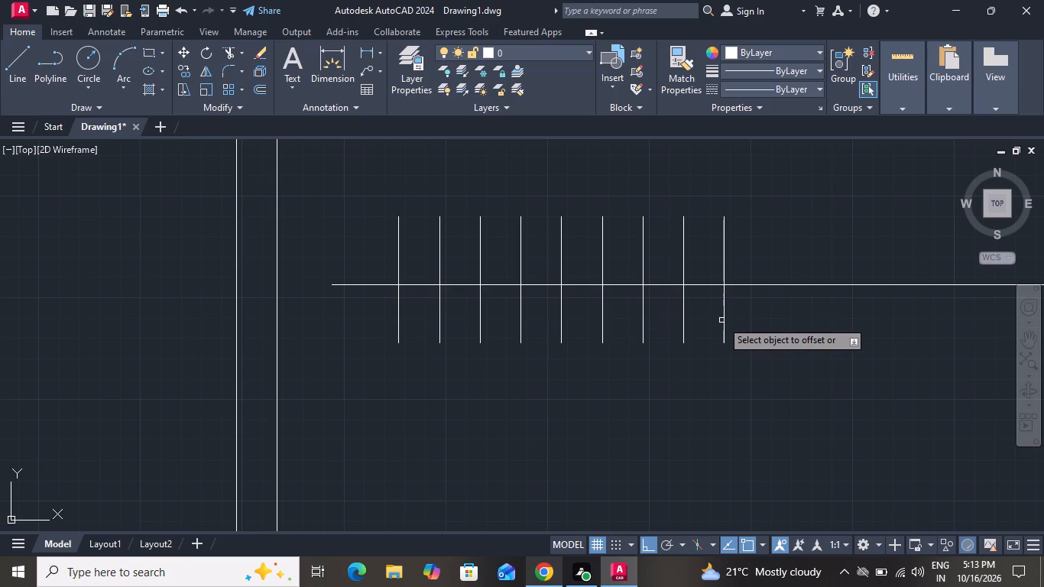
click(721, 320)
click(729, 319)
click(725, 325)
click(768, 326)
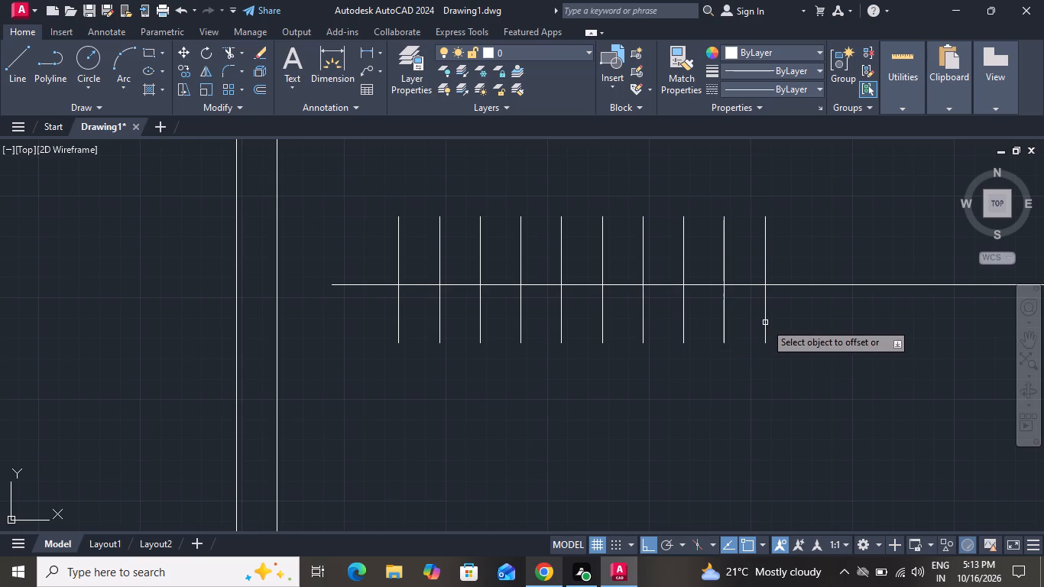
Offset the rightmost hanger line successively by 1" to the right, extending the row by three lines.
click(765, 323)
click(799, 323)
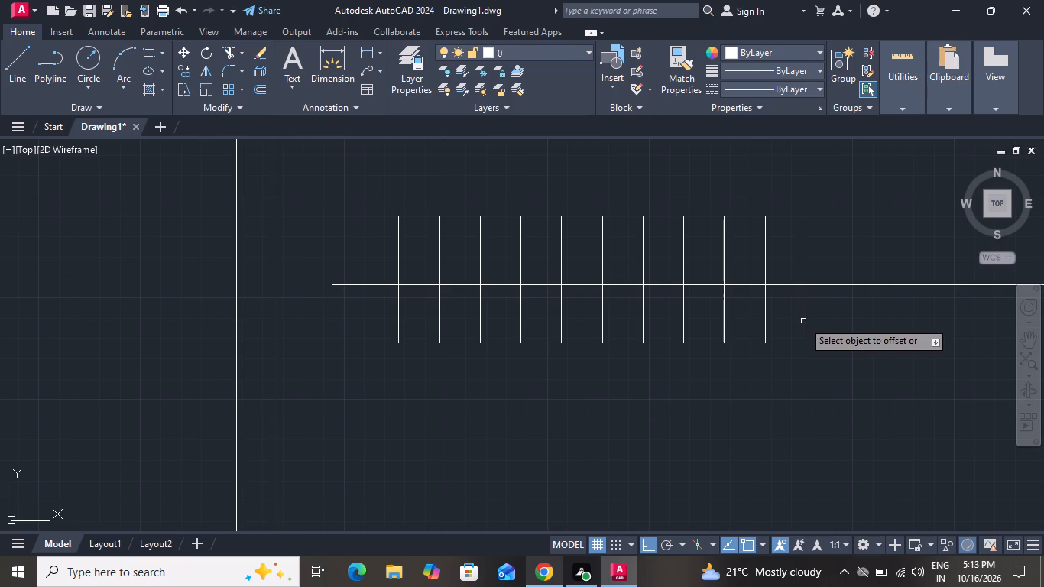
click(803, 321)
click(816, 320)
click(806, 324)
click(819, 319)
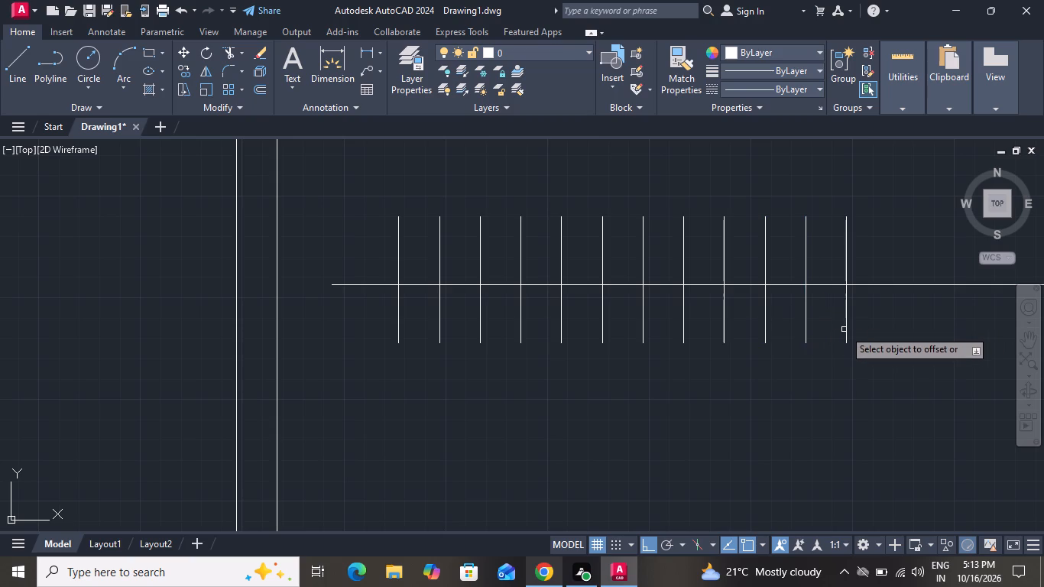
click(844, 330)
click(848, 326)
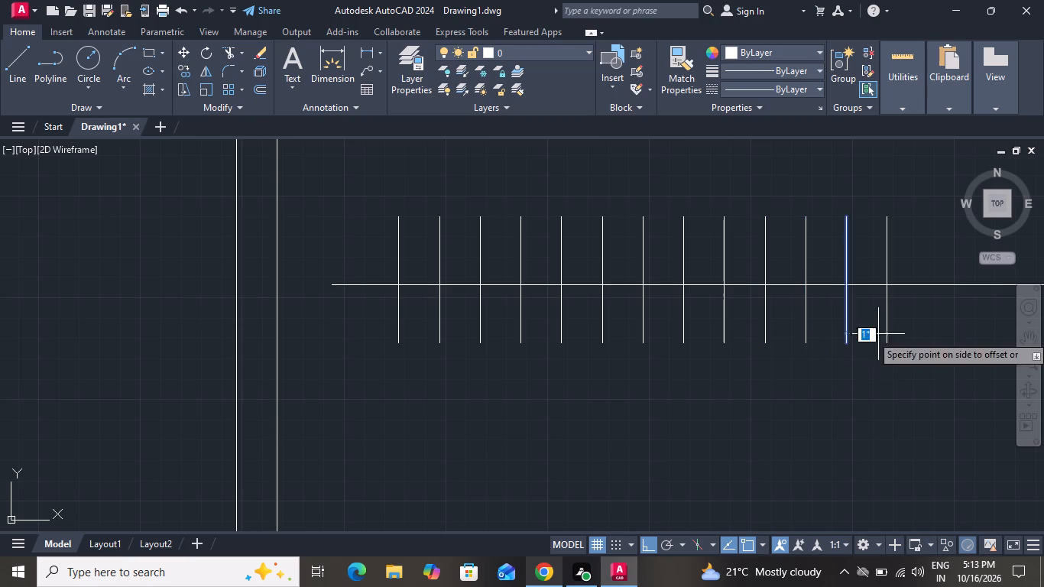
click(880, 335)
Add three more hanger lines along the rod by offsetting the last line 1" to the right each time.
scroll(702, 423, down, 1)
scroll(625, 397, down, 3)
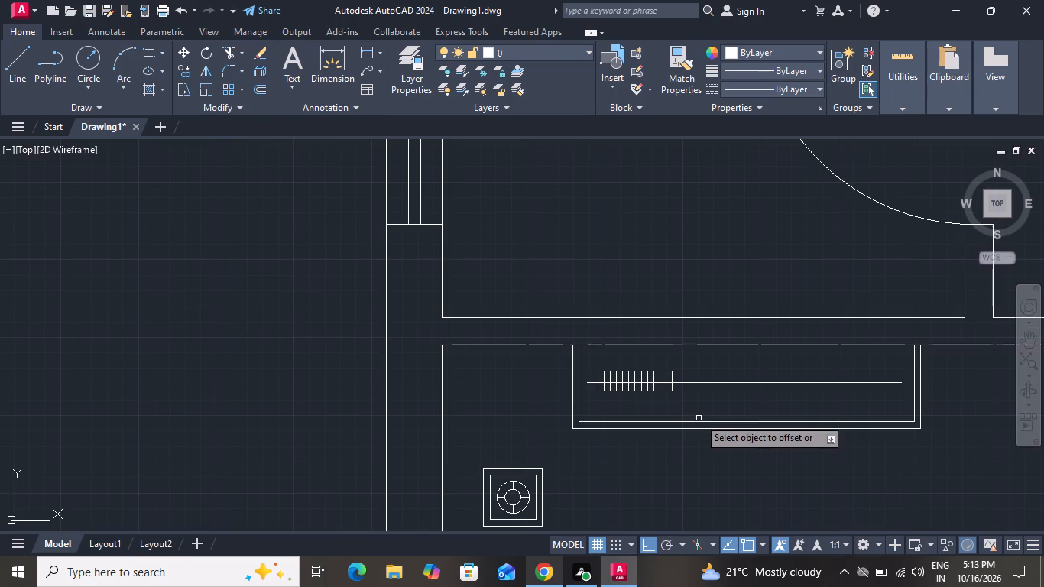
scroll(699, 418, up, 2)
drag(628, 349, 640, 348)
click(707, 352)
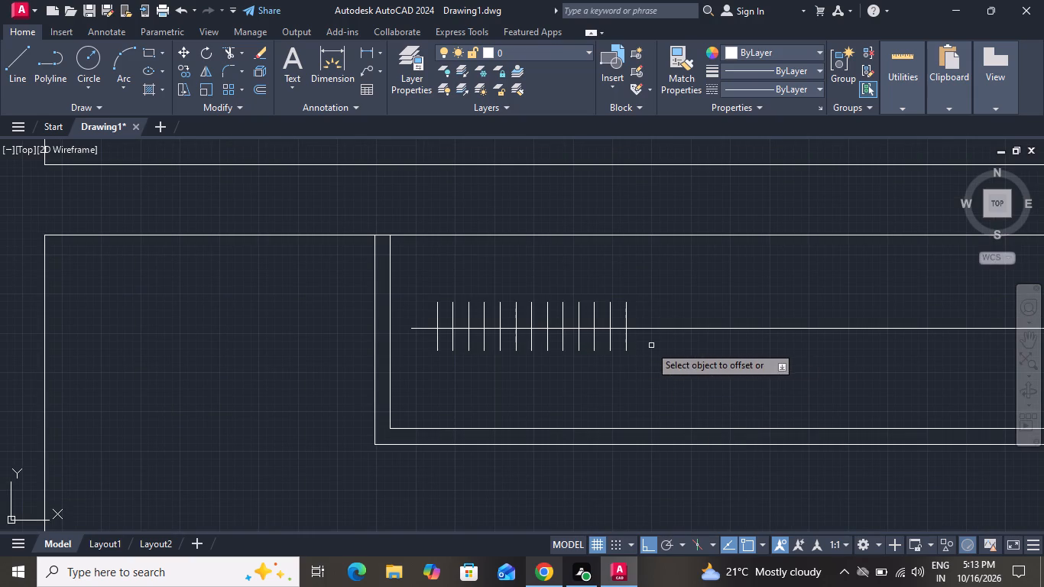
scroll(625, 341, up, 3)
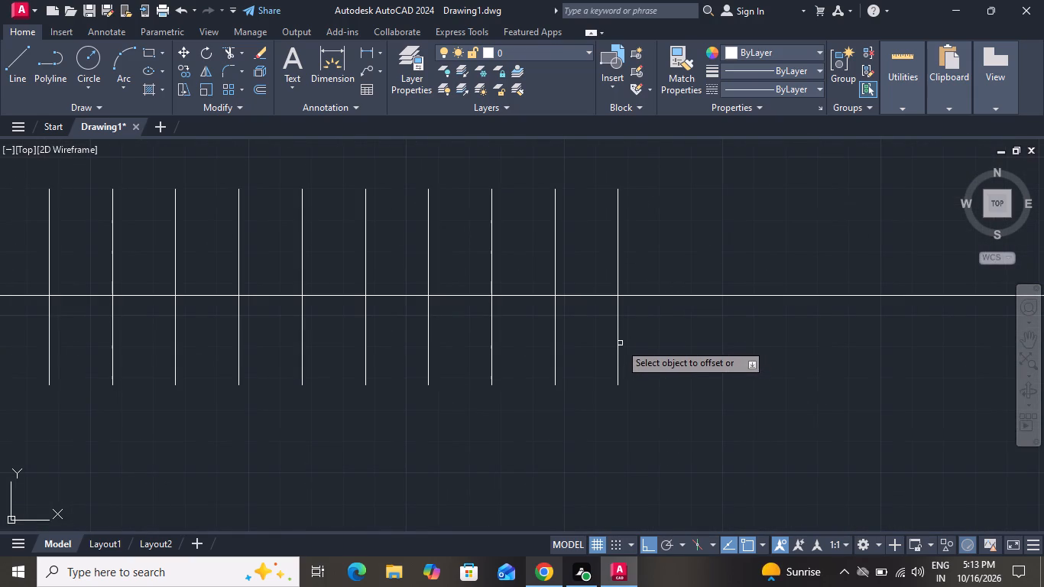
click(618, 344)
click(705, 352)
click(680, 350)
click(770, 356)
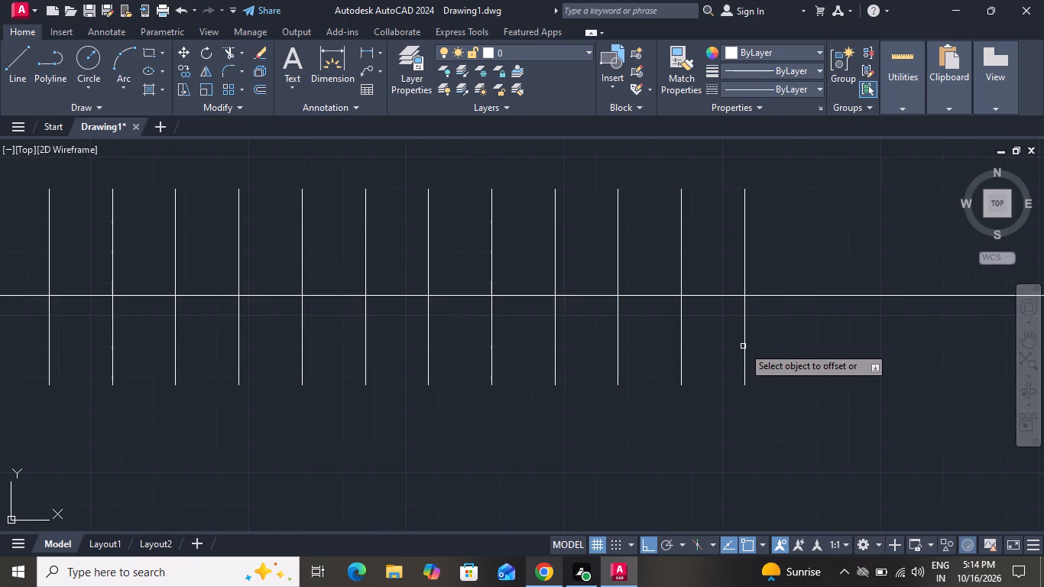
click(744, 346)
click(802, 349)
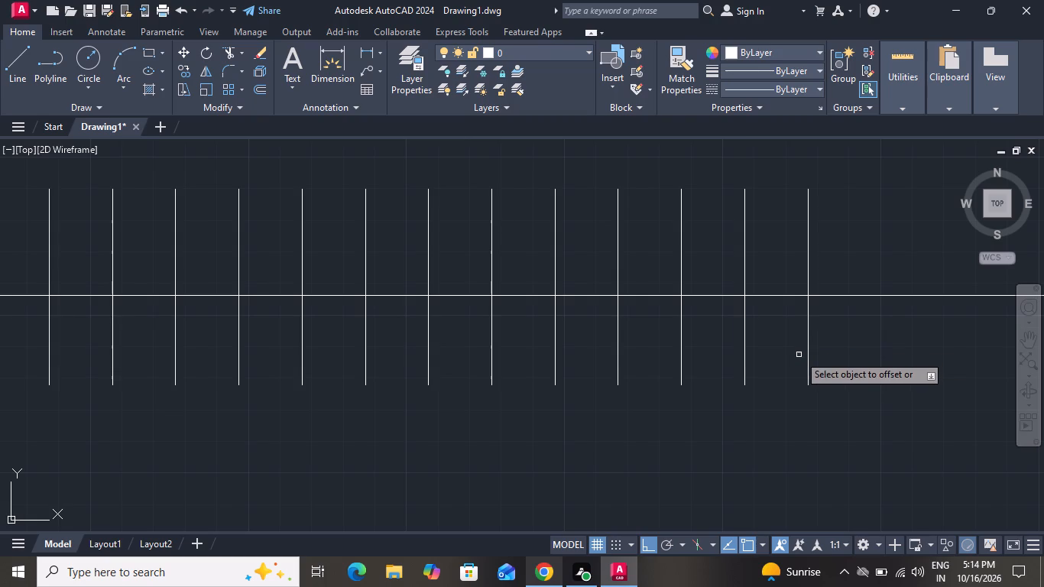
Extend the hanger row with four more 1" offsets to the right of the last vertical line.
click(806, 345)
click(849, 345)
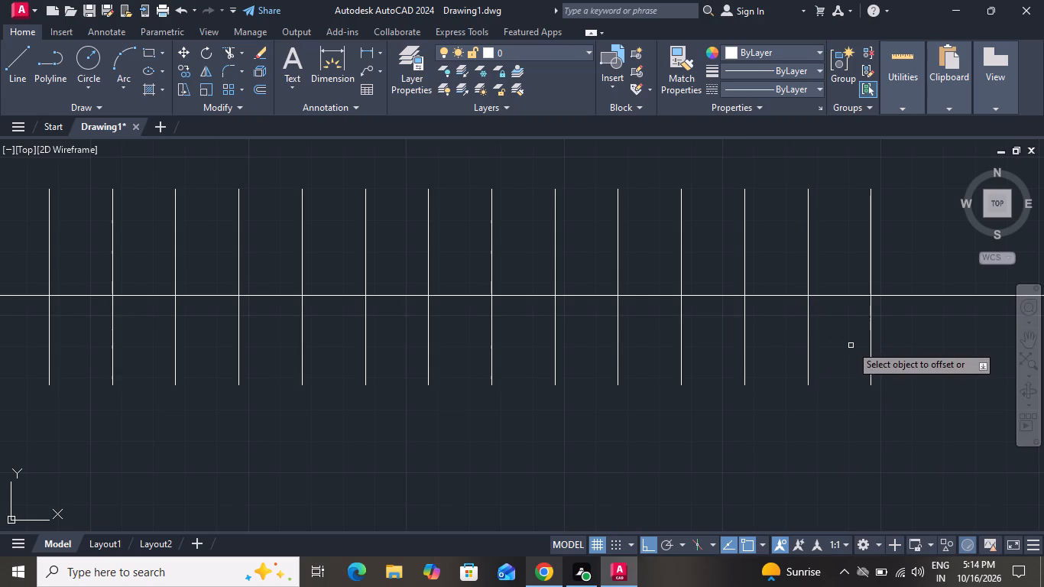
drag(870, 345, 881, 344)
click(919, 345)
click(932, 339)
drag(988, 339, 981, 342)
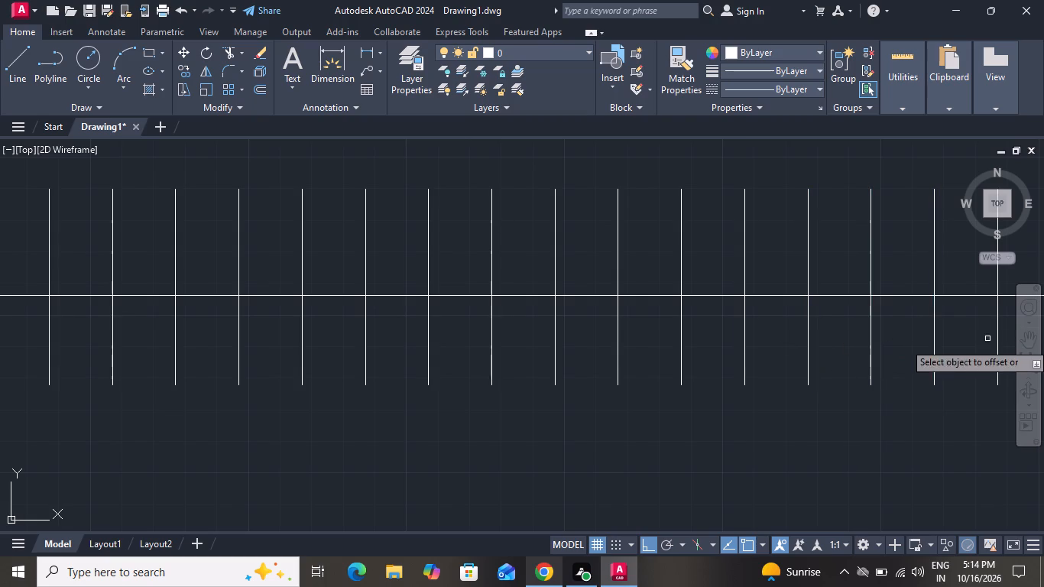
scroll(702, 397, down, 3)
scroll(783, 390, up, 1)
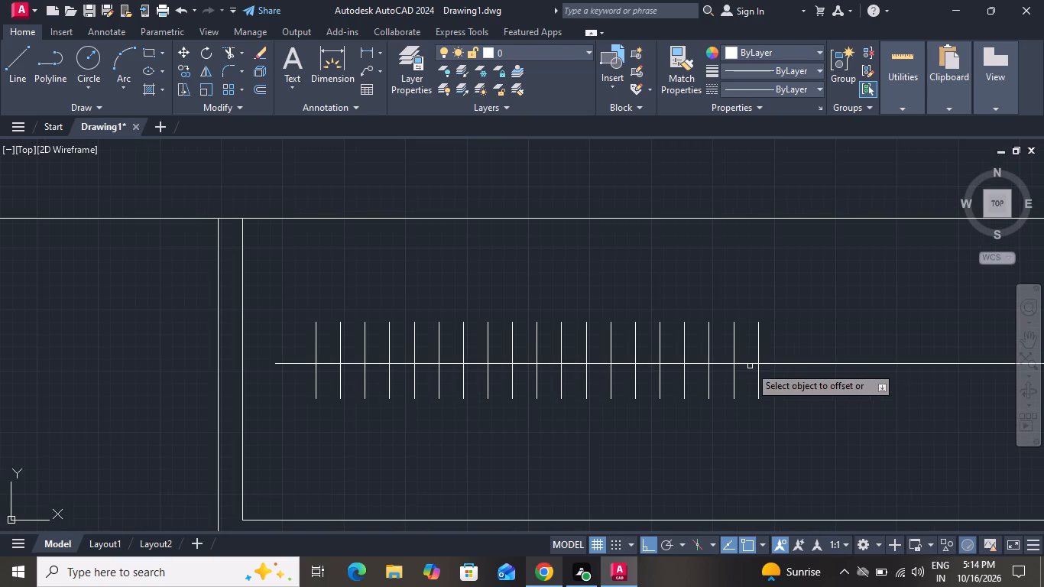
drag(756, 373, 767, 378)
click(799, 387)
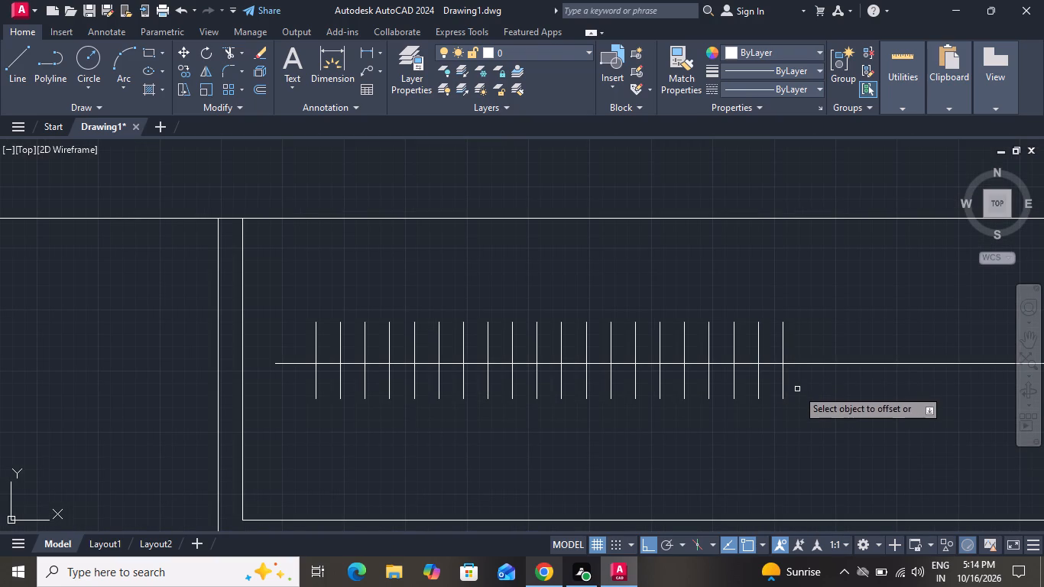
Offset the end hanger line 1" to the right four more times, bringing the row to about the rod's midpoint.
click(781, 375)
click(808, 375)
click(806, 375)
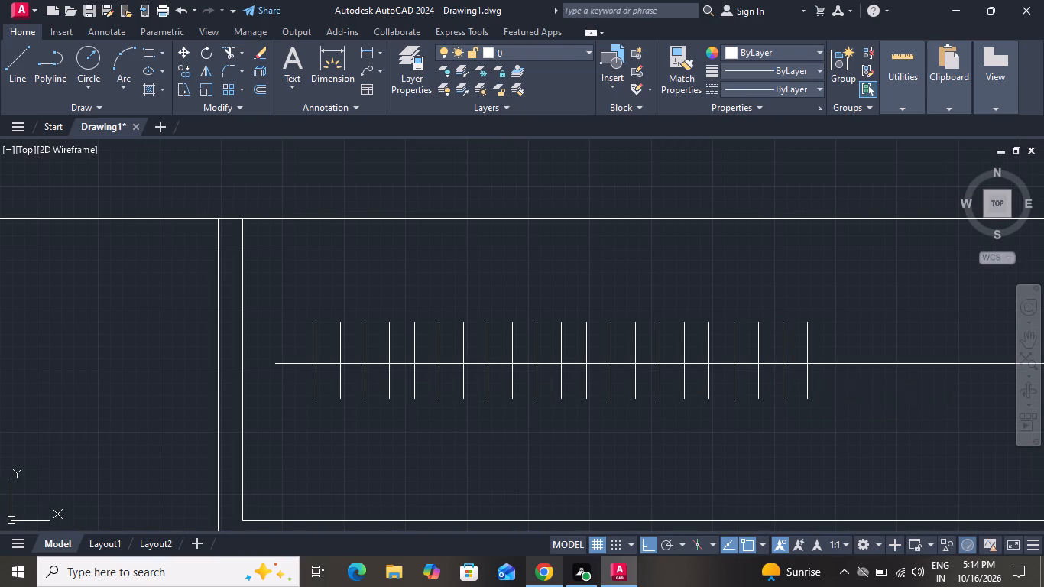
click(841, 377)
click(833, 381)
click(865, 381)
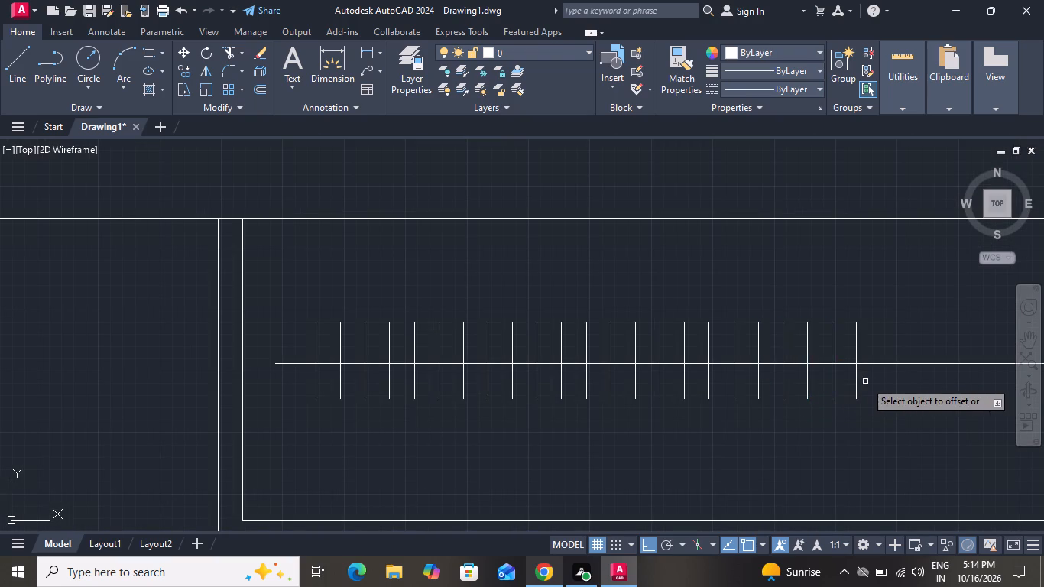
click(854, 386)
click(890, 387)
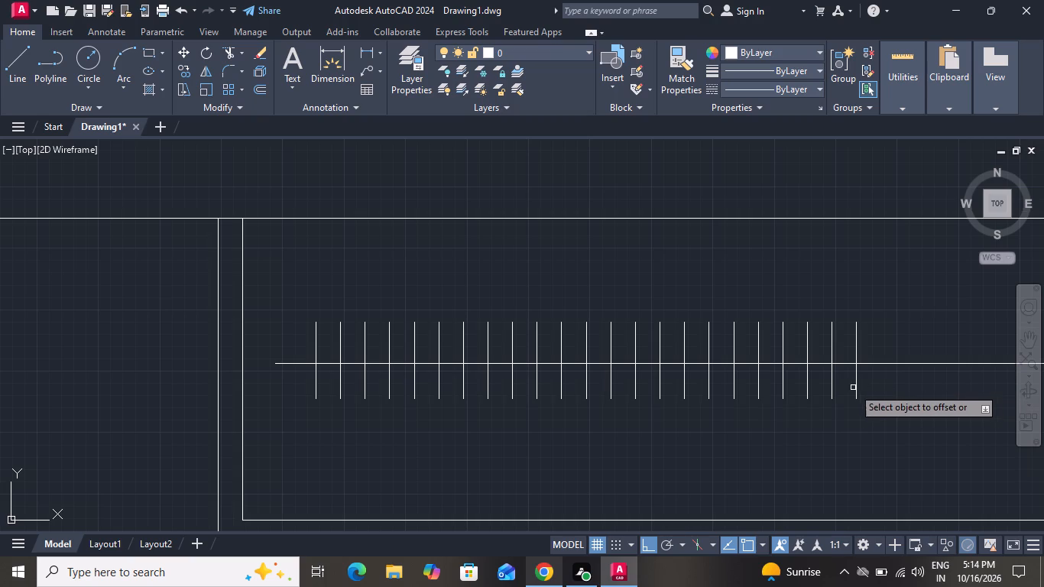
click(854, 384)
click(872, 382)
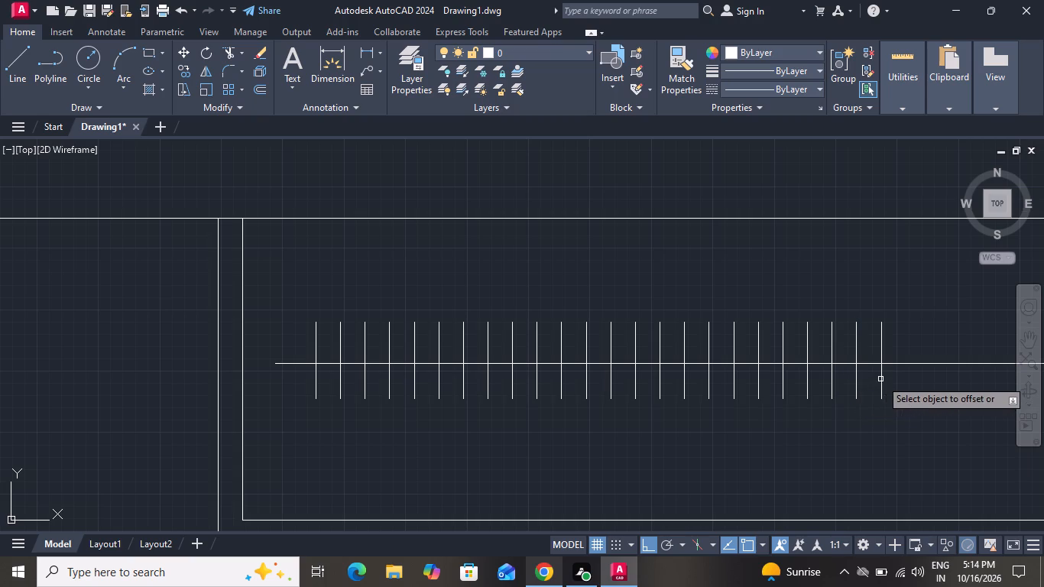
Carry the hanger lines just past the rod's midpoint with four further 1" offsets to the right.
click(881, 378)
click(896, 375)
click(905, 375)
click(929, 374)
click(929, 375)
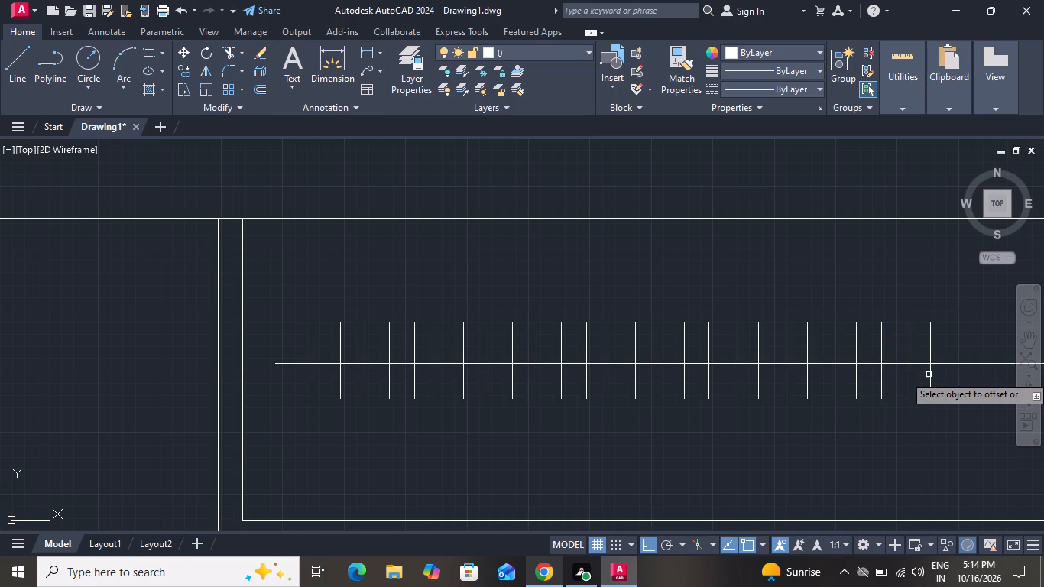
click(951, 375)
click(932, 381)
click(961, 378)
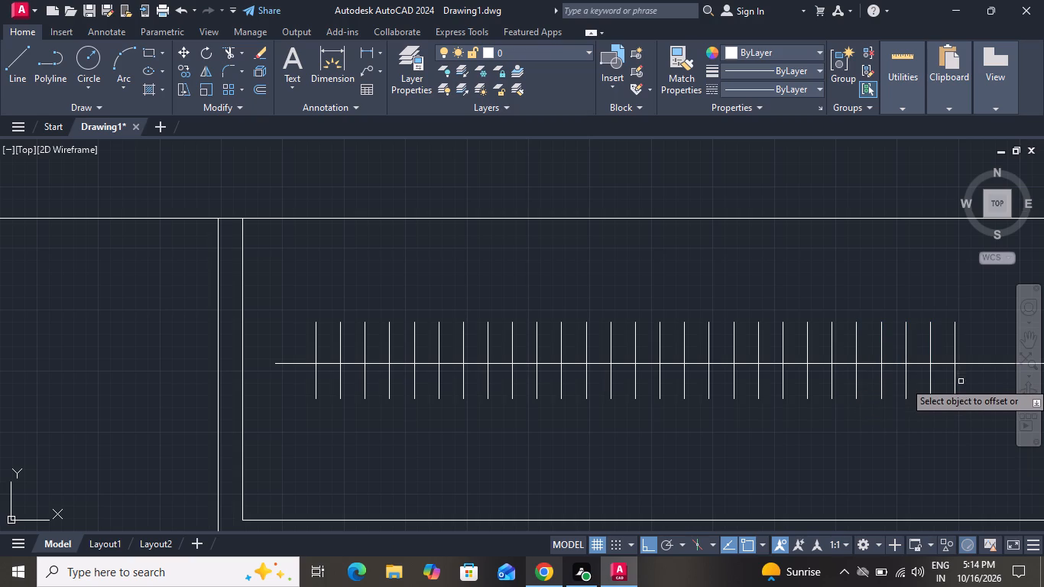
click(955, 384)
click(968, 379)
Add three more hanger lines at 1" spacing to the right of the row's last line.
scroll(754, 421, down, 2)
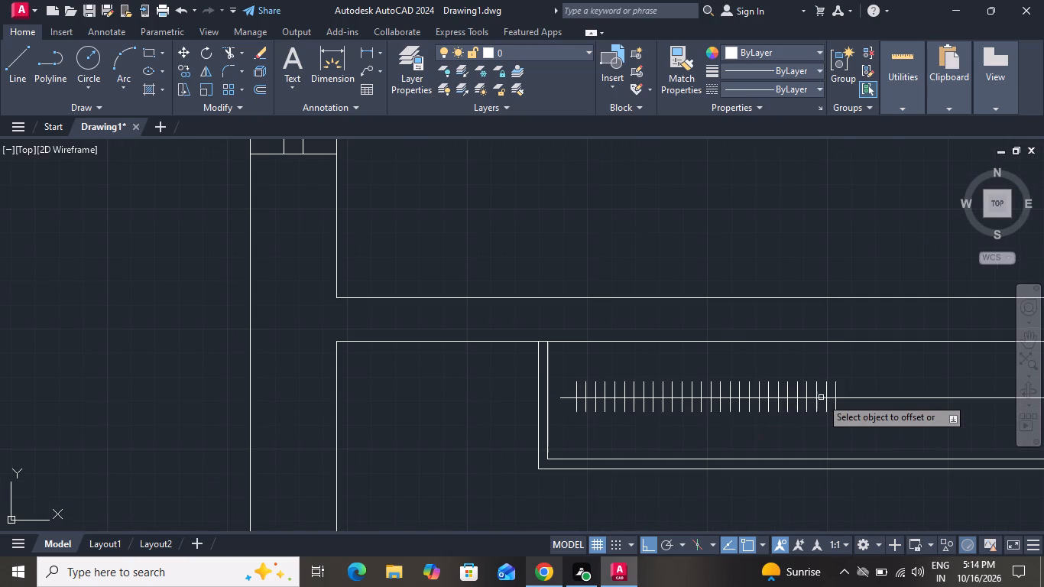
scroll(819, 403, down, 1)
scroll(845, 395, up, 2)
scroll(789, 426, up, 2)
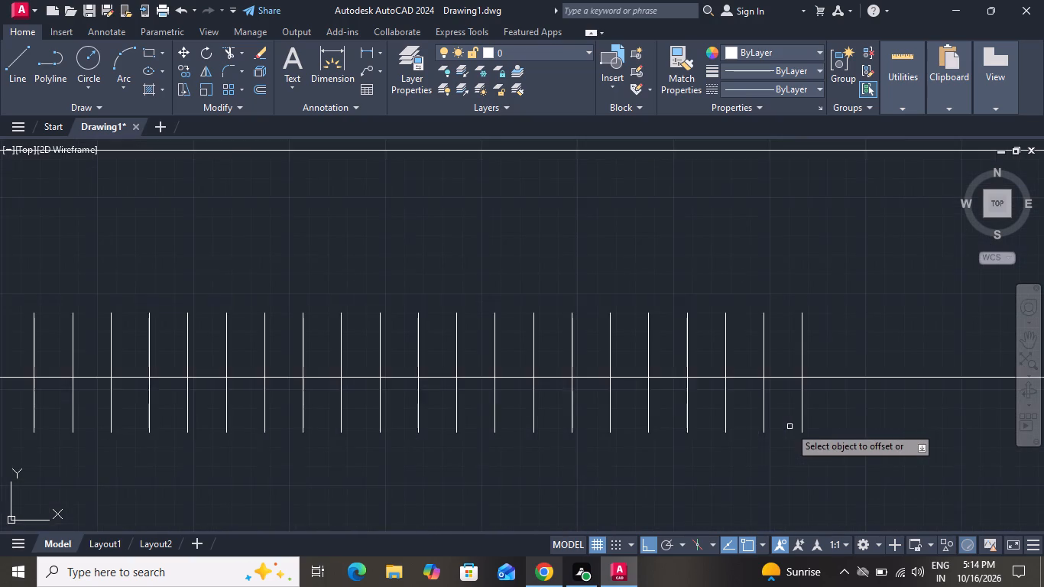
scroll(794, 424, up, 1)
click(804, 411)
click(840, 410)
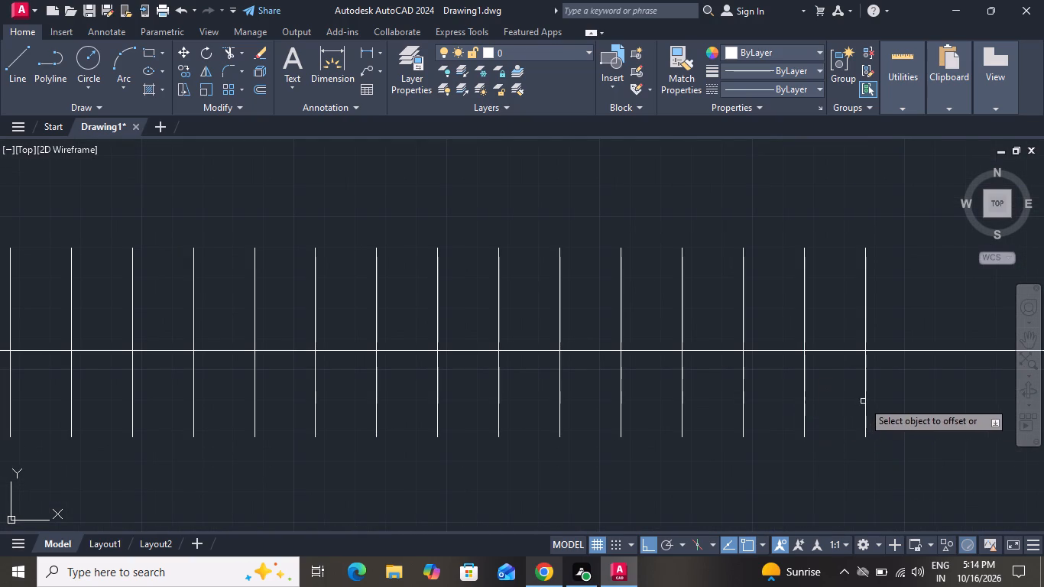
drag(864, 401, 874, 401)
click(899, 401)
click(918, 400)
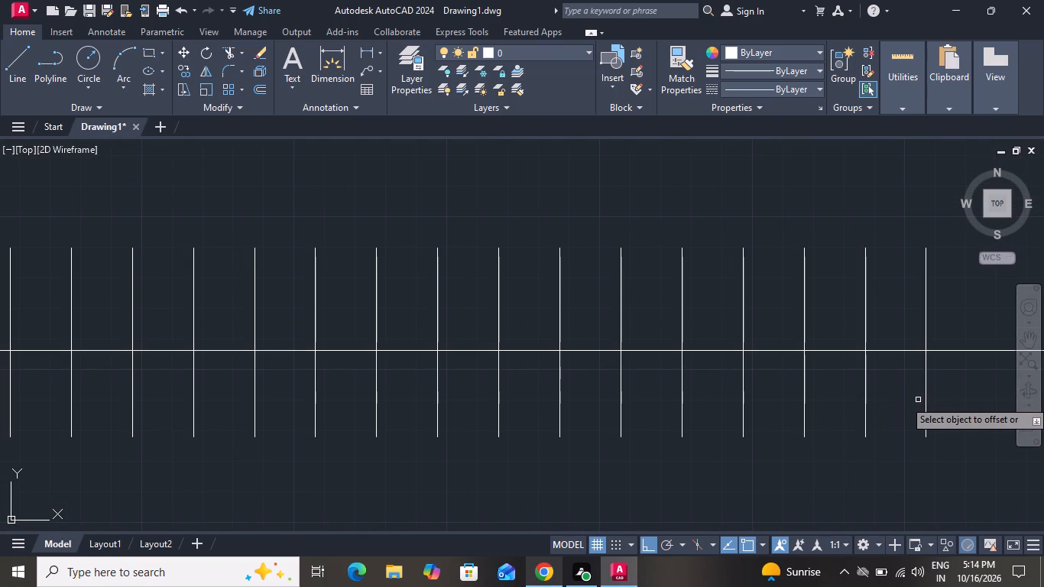
click(927, 397)
click(988, 388)
Offset the last hanger line successively 1" to the right, adding five more lines toward the wardrobe's right side.
scroll(734, 455, down, 3)
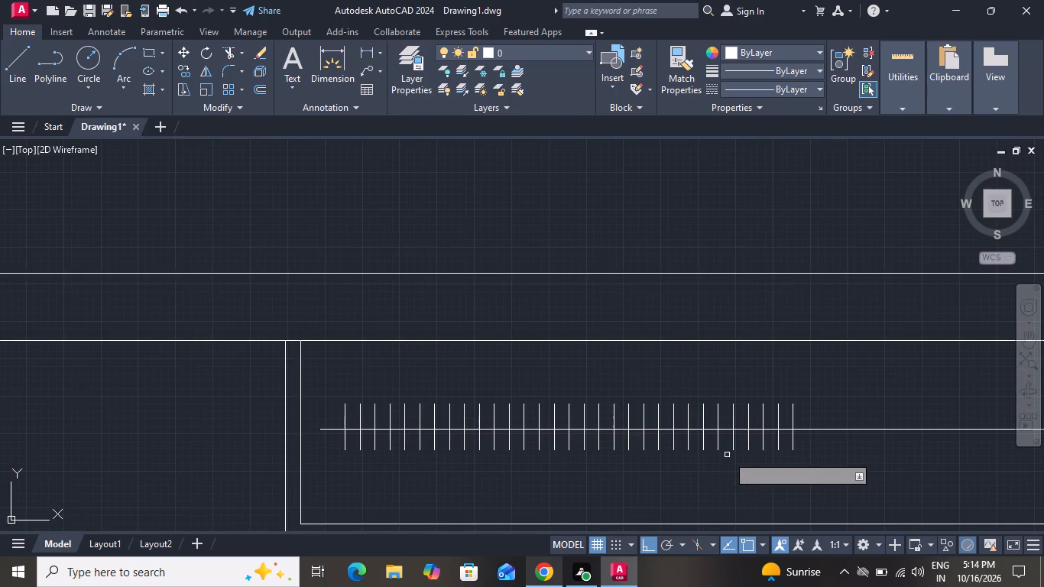
scroll(727, 455, down, 2)
scroll(837, 452, up, 1)
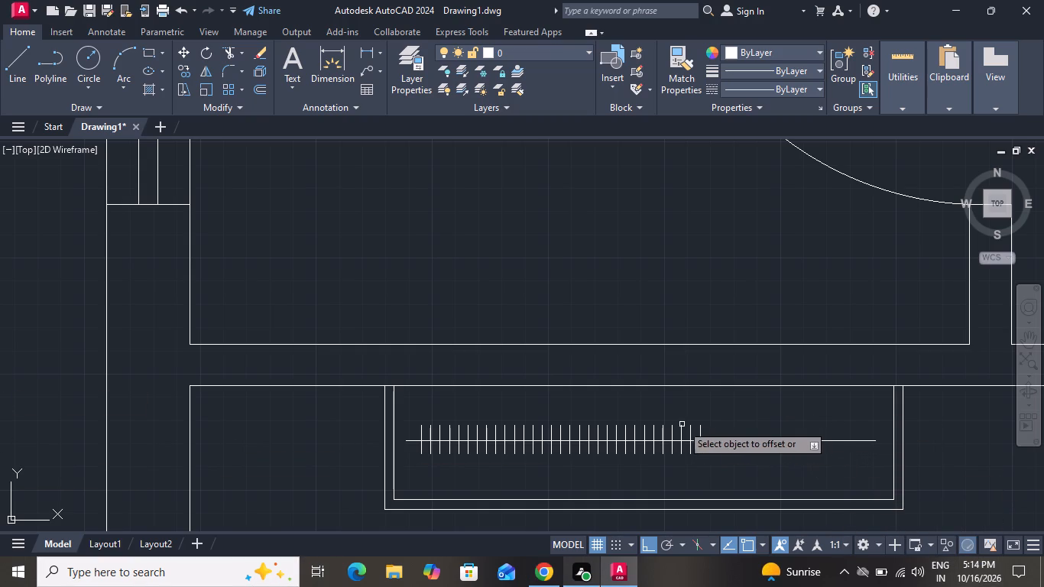
drag(699, 426, 775, 459)
click(796, 462)
click(710, 430)
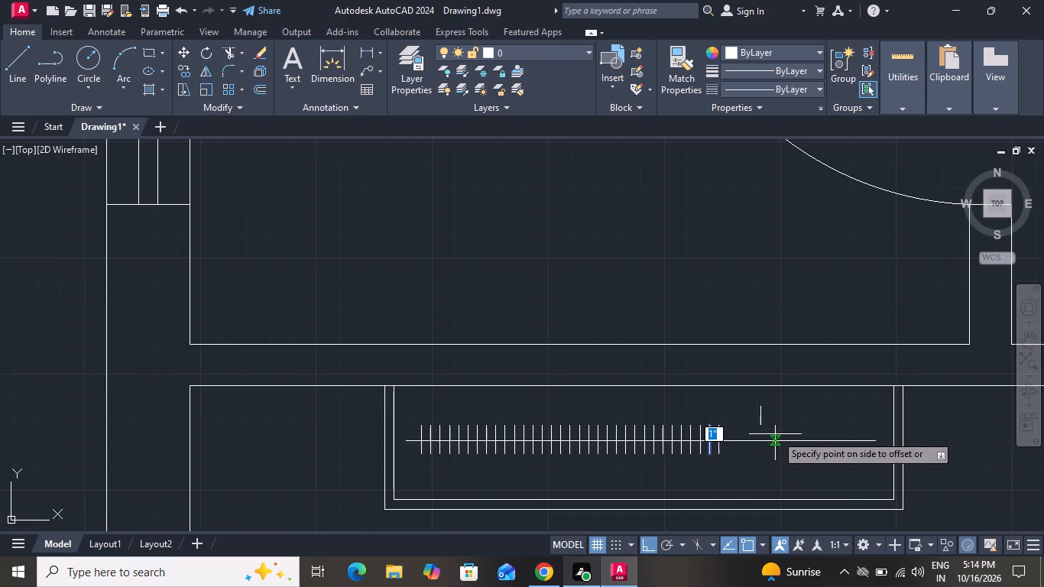
click(777, 434)
click(720, 428)
click(773, 441)
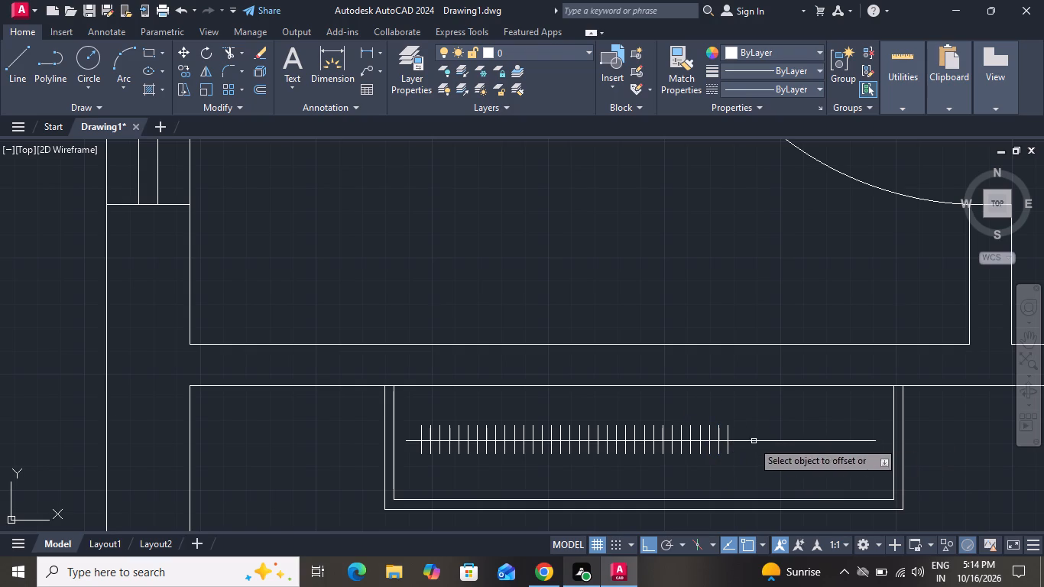
click(728, 425)
click(775, 431)
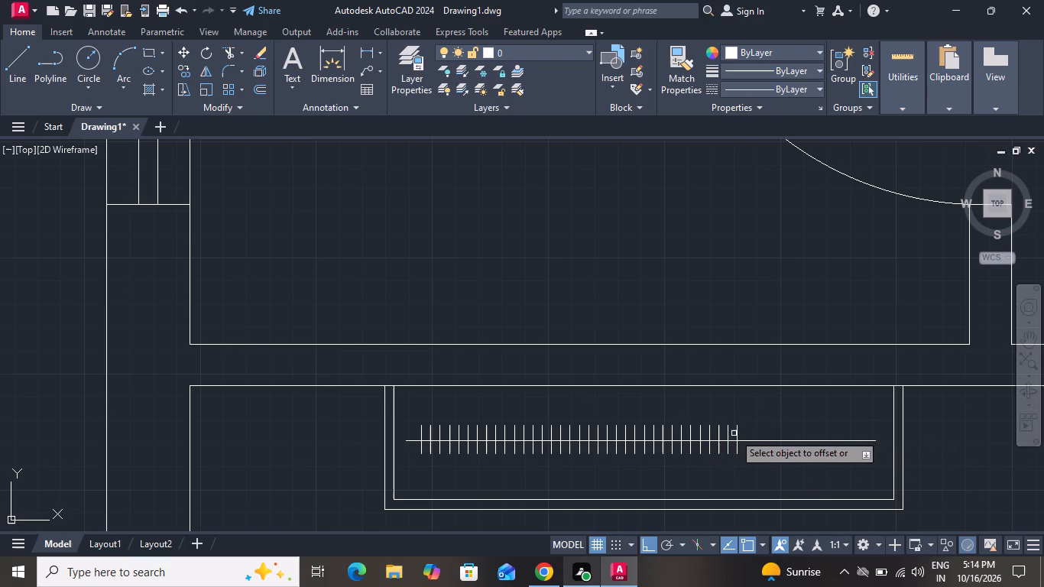
click(735, 435)
click(777, 434)
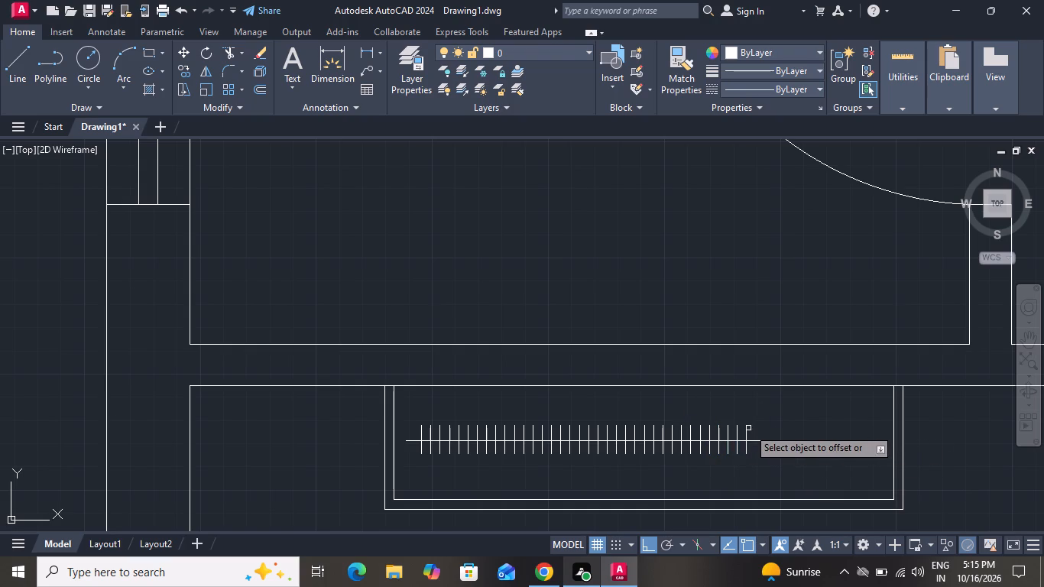
Add another five hanger lines at 1" spacing, continuing the row toward the rod's right end.
click(748, 428)
click(799, 443)
drag(757, 433, 767, 432)
click(794, 432)
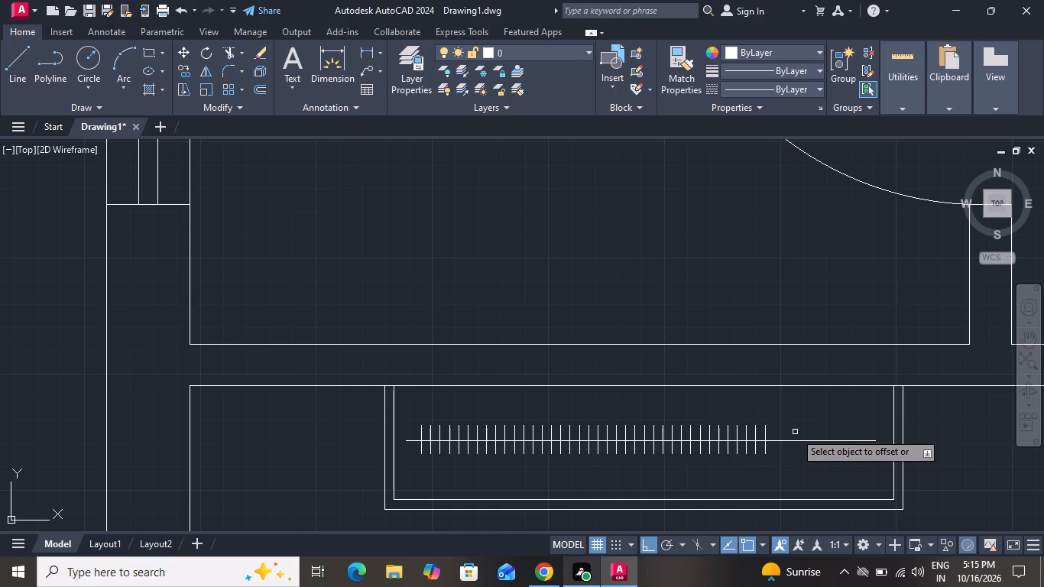
drag(767, 426, 777, 426)
click(780, 426)
click(773, 429)
click(812, 438)
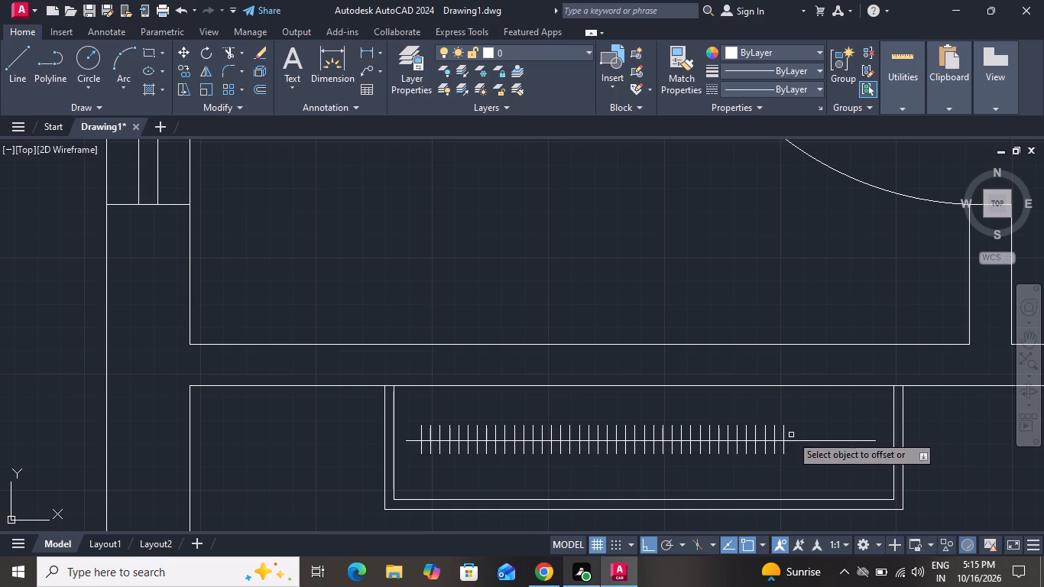
click(783, 428)
click(845, 438)
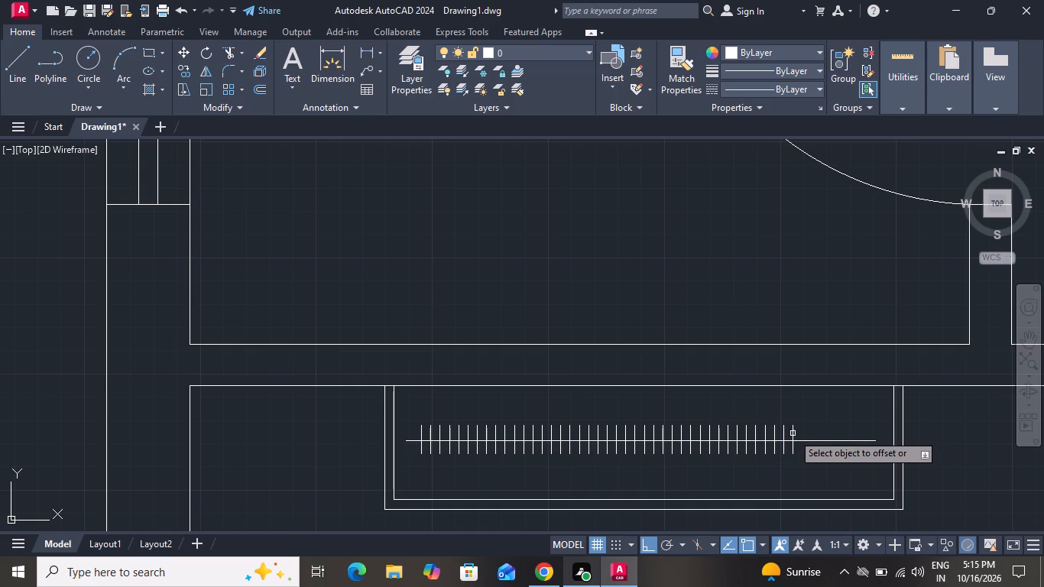
Add three more hanger lines at 1" spacing after the last line, toward the rod's right end.
click(793, 433)
click(819, 430)
click(803, 426)
click(832, 430)
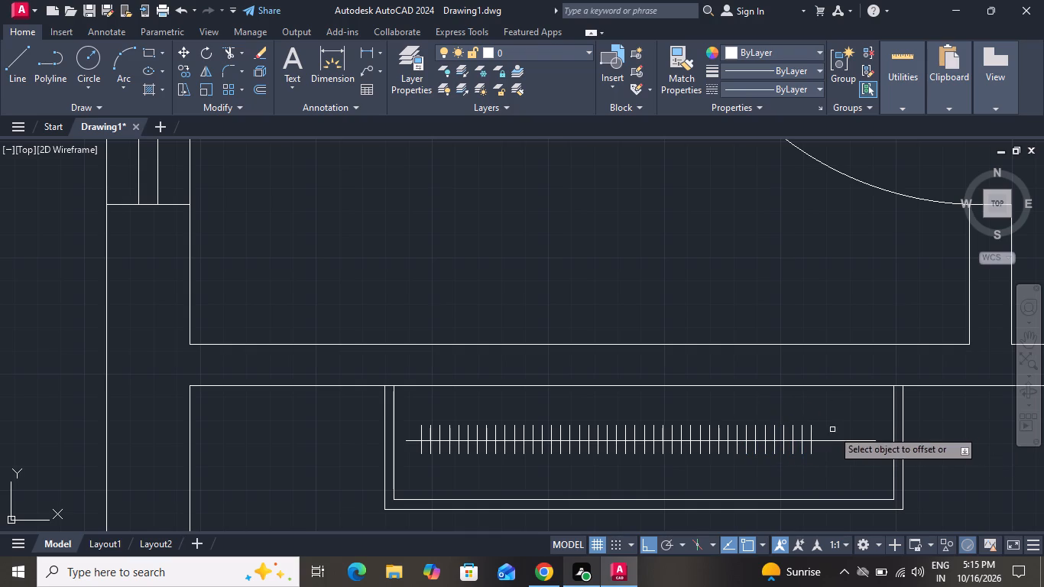
click(809, 430)
click(836, 428)
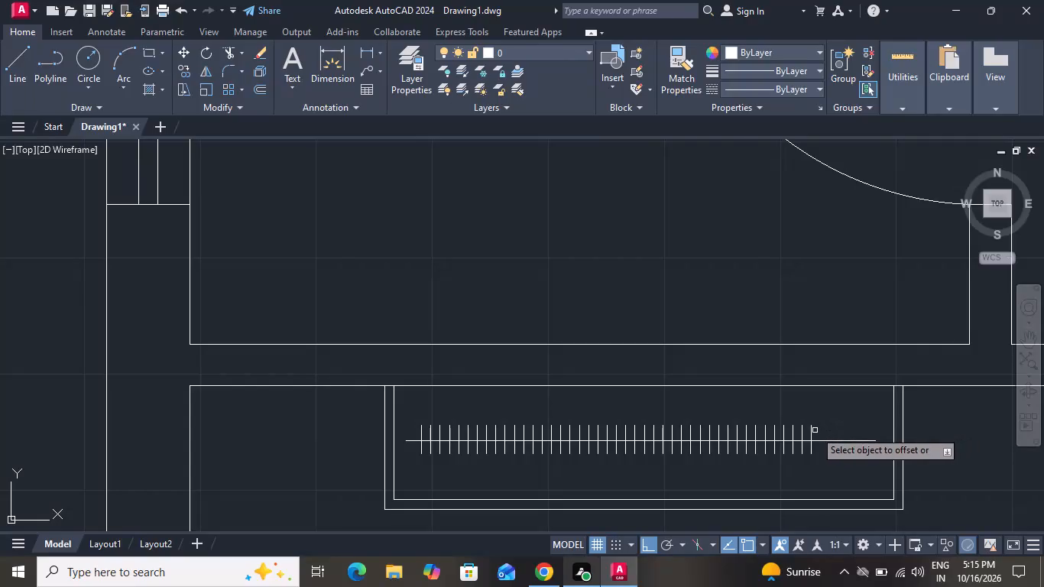
click(812, 430)
click(820, 427)
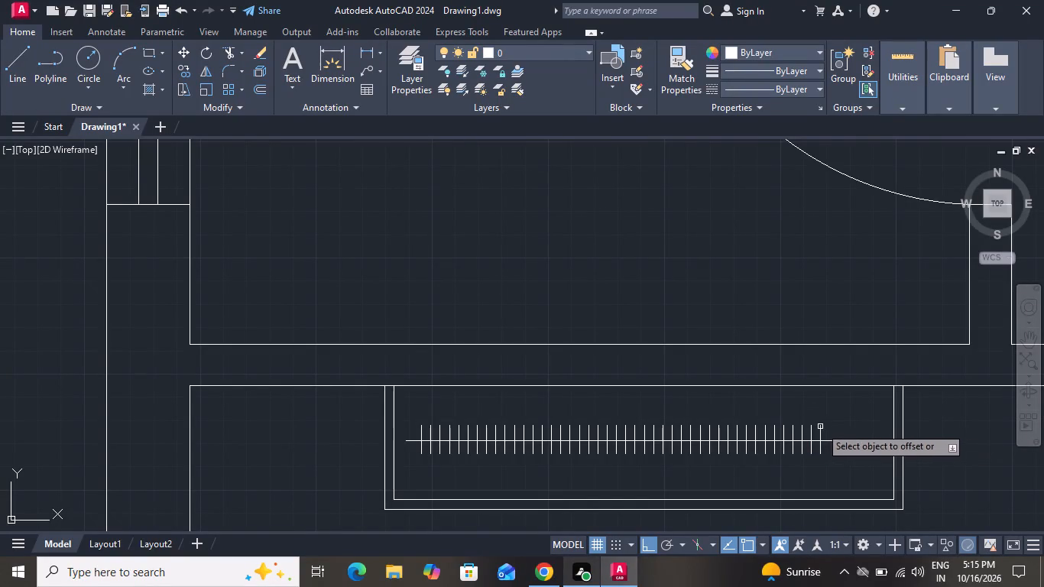
Complete the hanger row with five further 1" offsets up to the rod's right end, and finish offsetting.
drag(821, 426, 828, 427)
click(854, 433)
drag(828, 430, 838, 434)
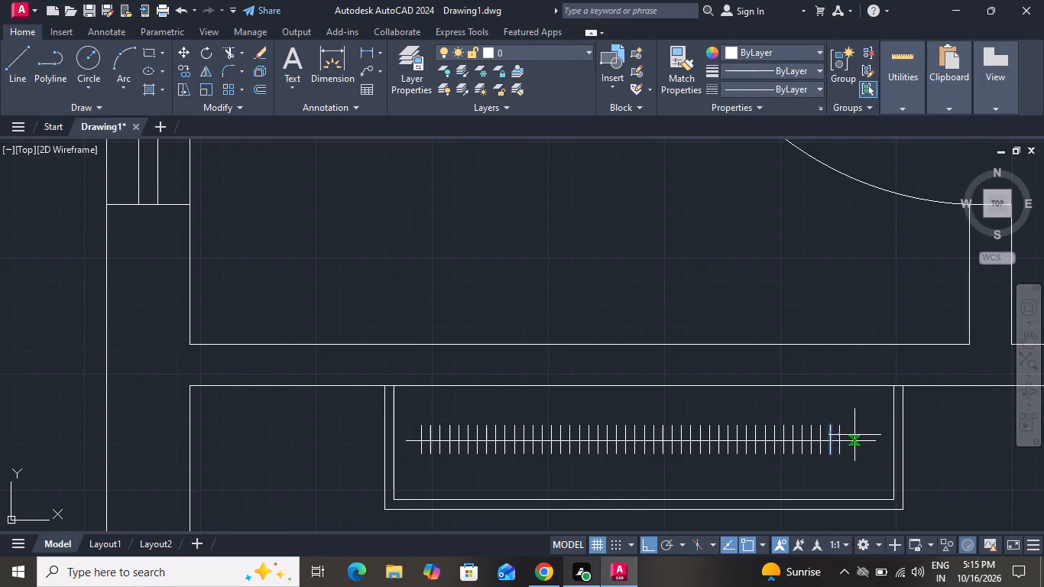
click(854, 435)
drag(838, 431, 845, 430)
click(852, 430)
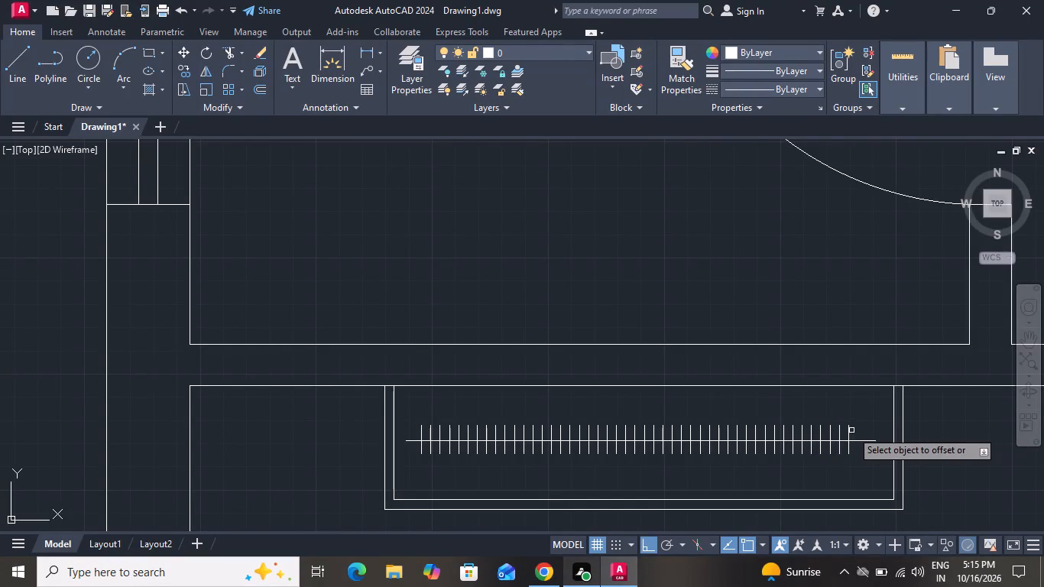
click(850, 430)
click(866, 427)
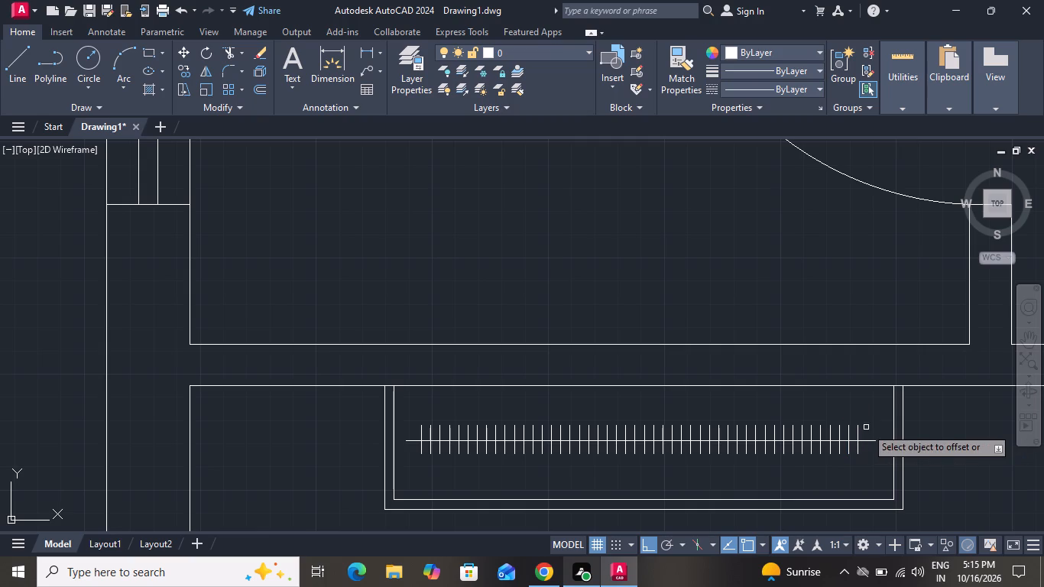
click(857, 432)
click(864, 428)
right_click(793, 404)
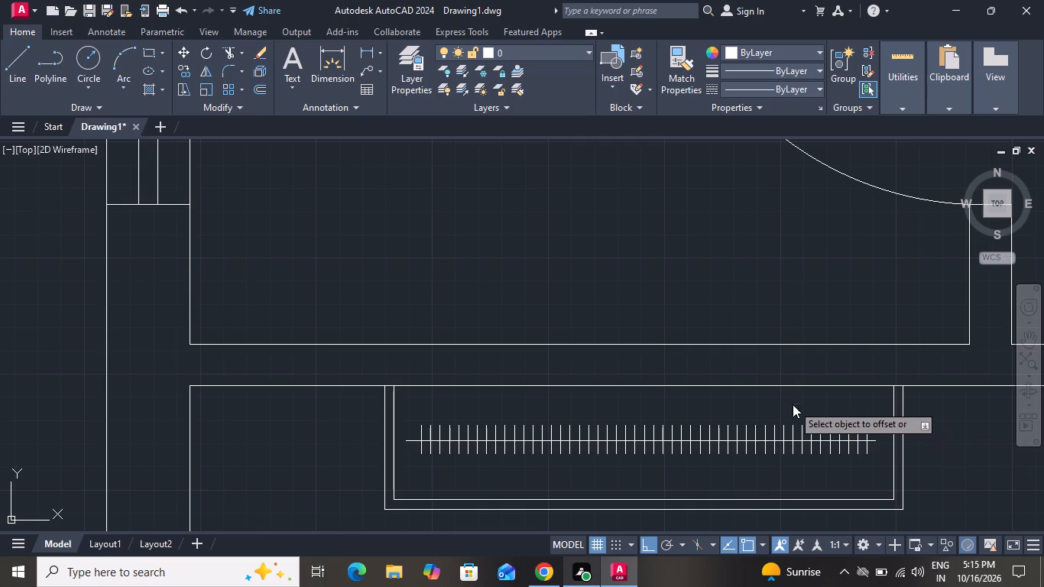
click(848, 270)
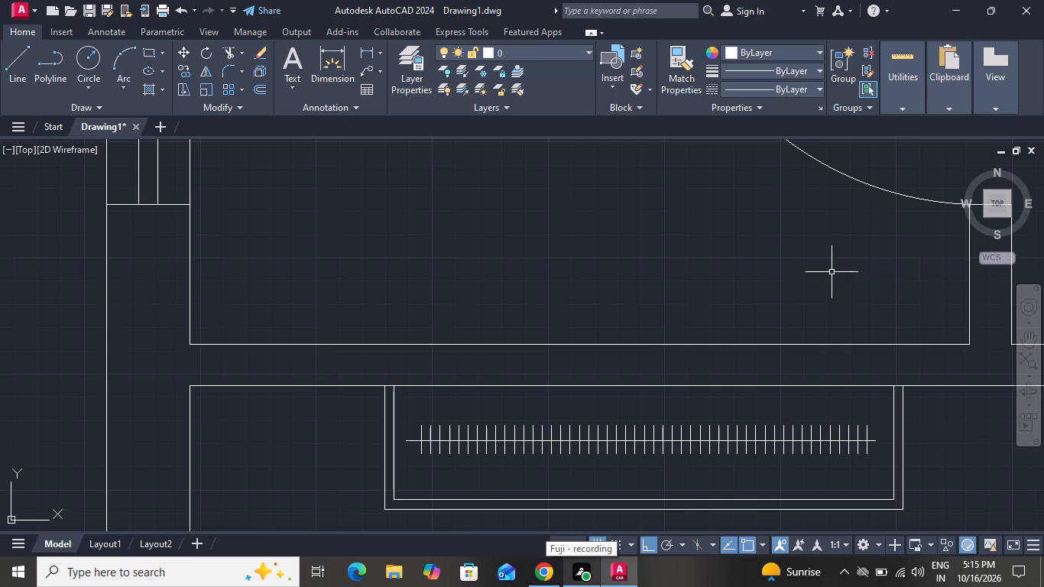
Look over the floor plan from the finished wardrobe out to the surrounding bedrooms and living area.
scroll(777, 453, down, 5)
scroll(740, 457, up, 1)
scroll(773, 443, down, 1)
scroll(776, 453, up, 1)
scroll(781, 419, down, 1)
scroll(781, 419, up, 1)
scroll(789, 431, down, 1)
scroll(789, 431, up, 1)
scroll(789, 431, down, 2)
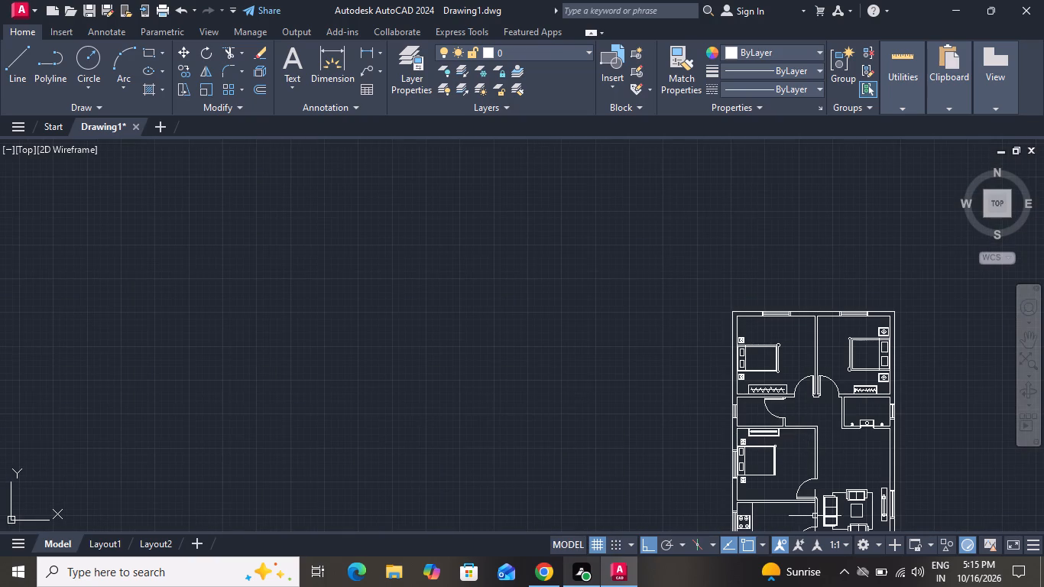
scroll(815, 514, up, 2)
scroll(819, 511, down, 1)
scroll(844, 423, up, 1)
scroll(844, 423, down, 1)
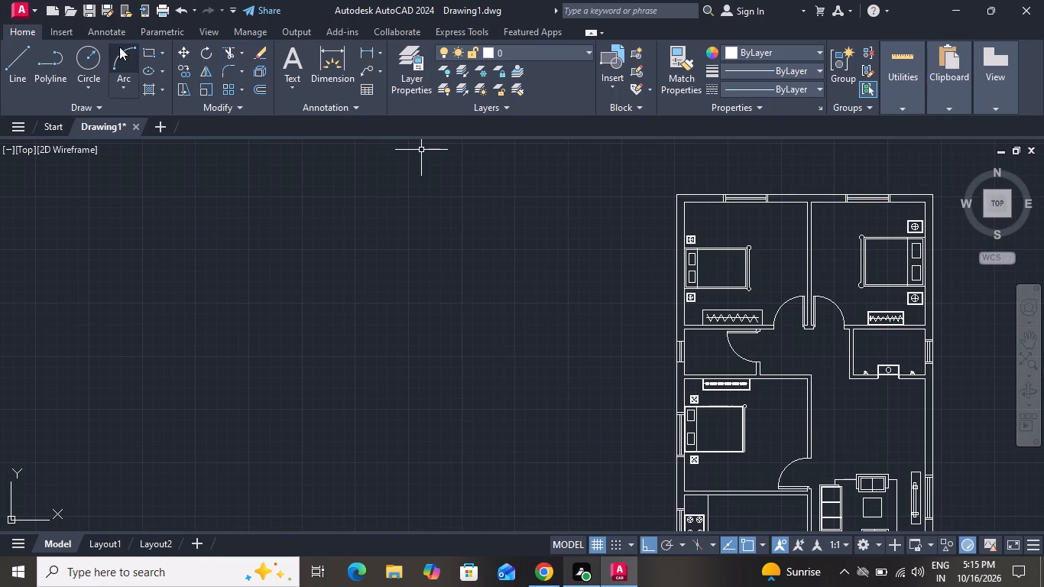
Draw a shallow rectangle about 3'-7" long against the bedroom's right wall, opposite the bed, as the TV unit's outline.
click(151, 47)
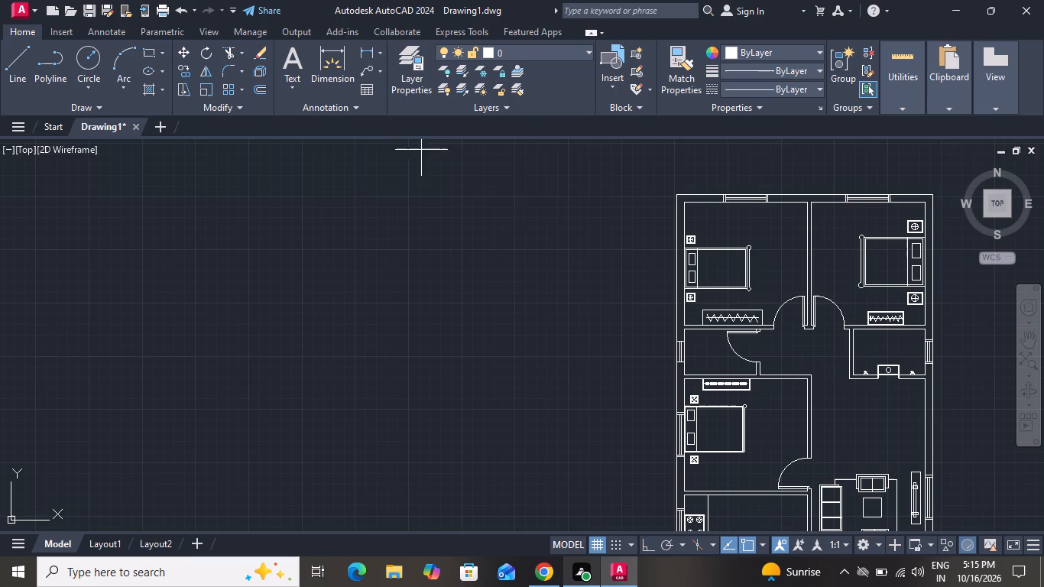
scroll(799, 390, up, 2)
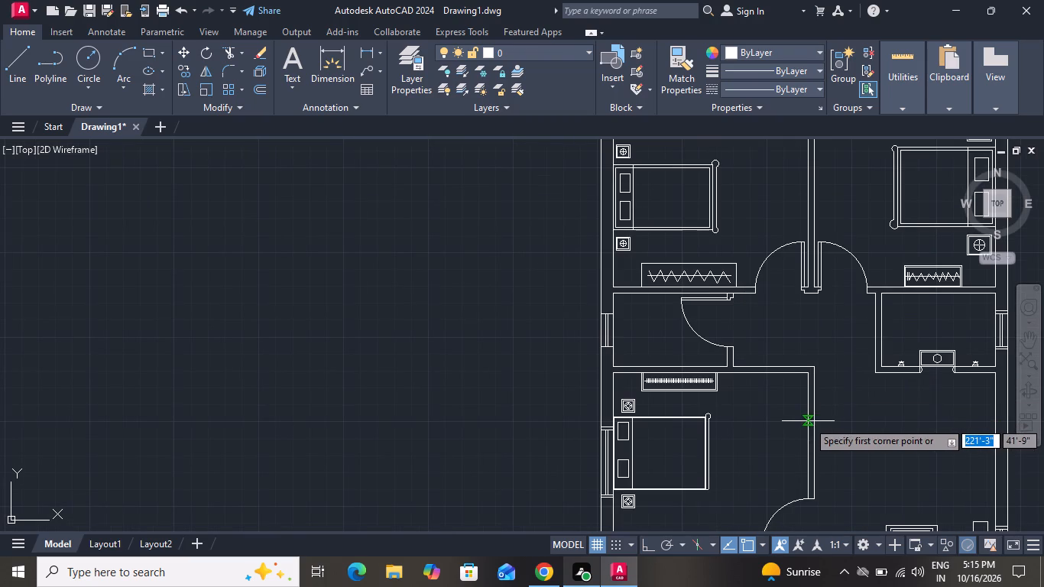
scroll(808, 421, up, 1)
scroll(808, 421, down, 1)
scroll(801, 423, up, 3)
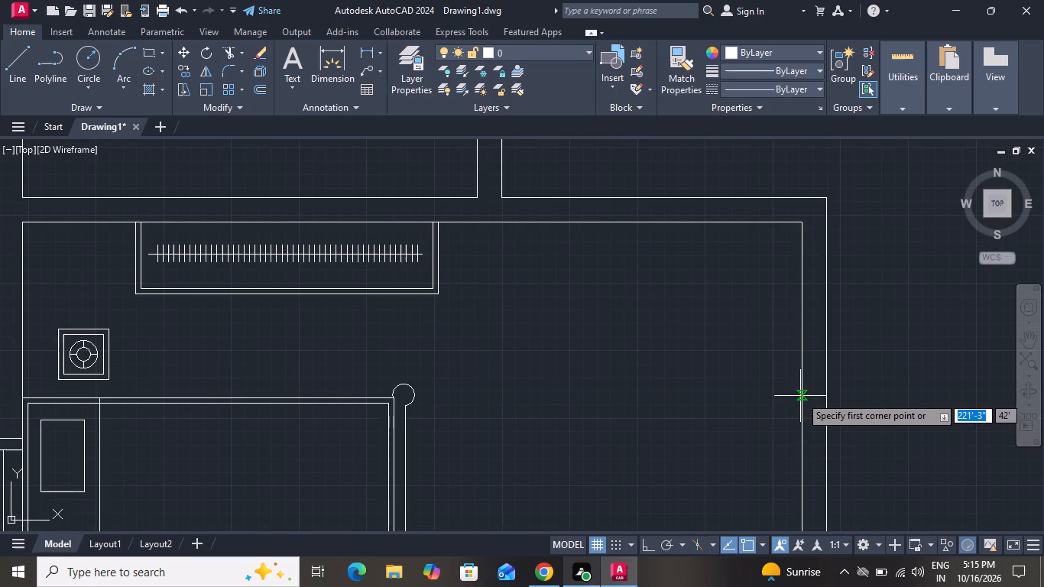
click(802, 394)
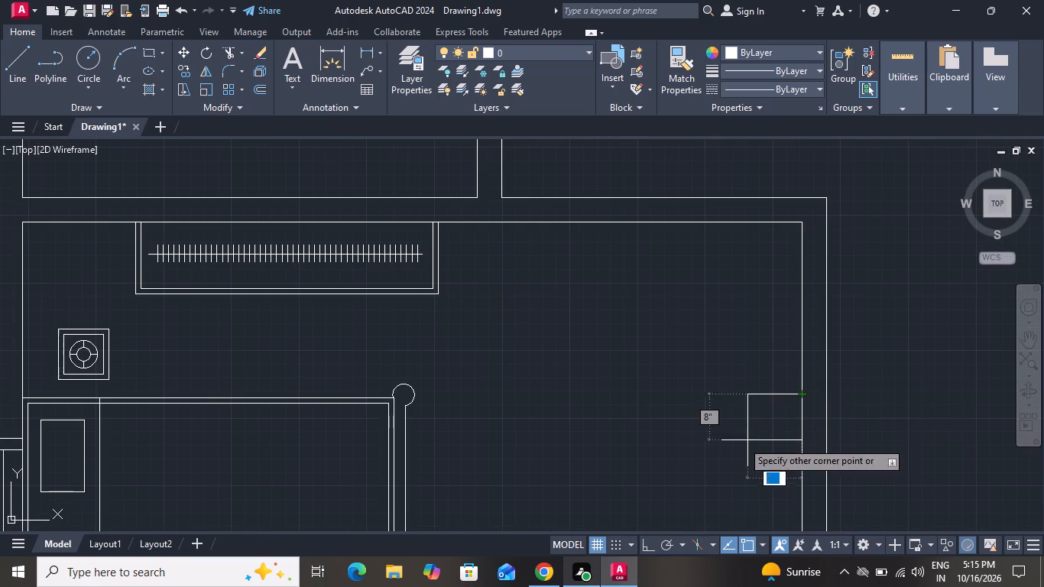
scroll(727, 445, down, 1)
scroll(727, 445, up, 1)
scroll(726, 421, down, 1)
scroll(726, 421, up, 1)
scroll(726, 421, down, 1)
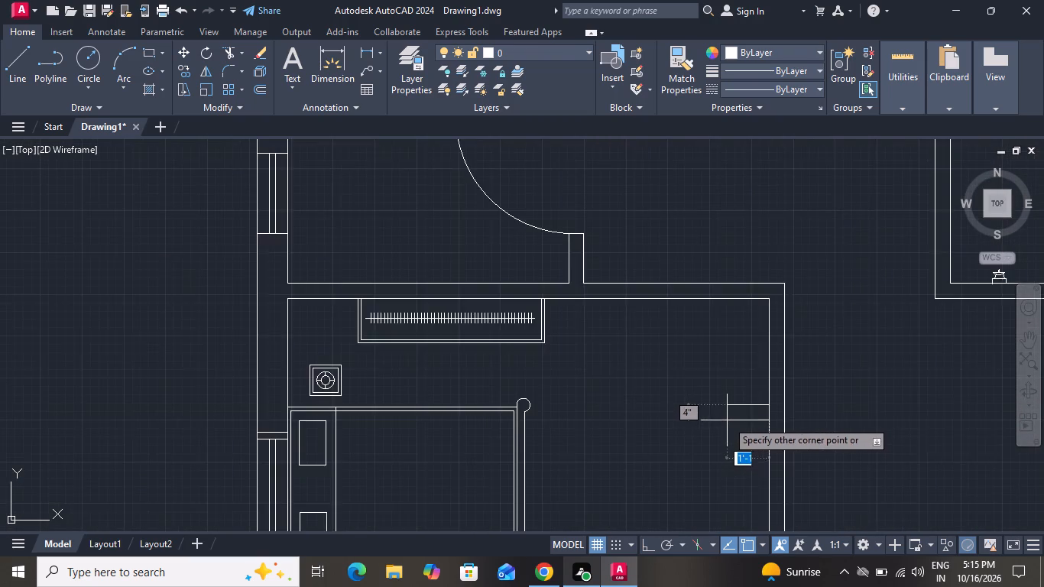
scroll(728, 420, down, 2)
scroll(729, 420, up, 1)
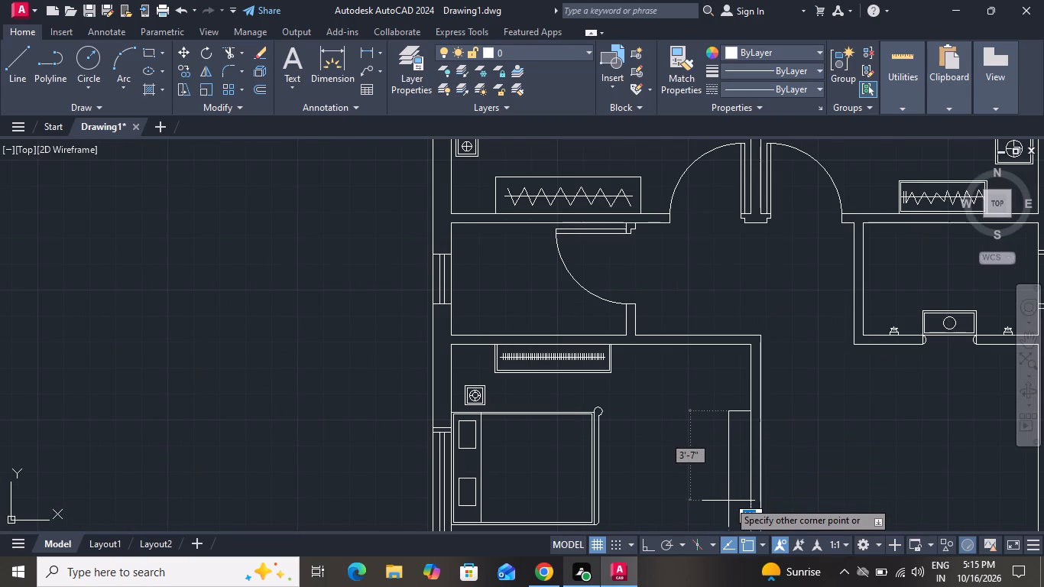
click(728, 501)
Draw a narrow vertical rectangle about 2" by 2'-8" inside the wall unit's outline as the TV screen.
scroll(728, 462, down, 1)
scroll(731, 461, up, 3)
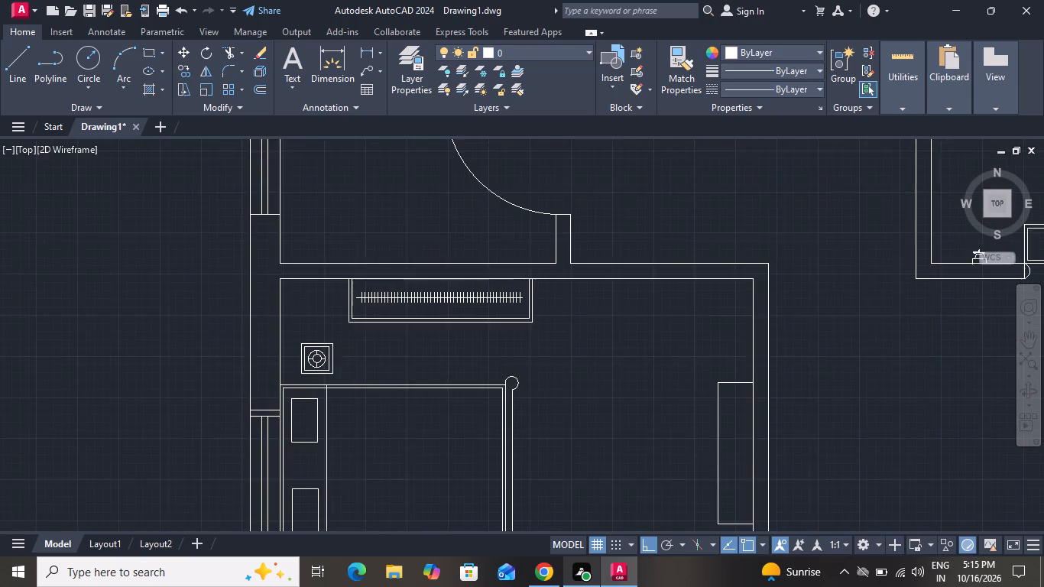
click(144, 50)
scroll(691, 295, down, 2)
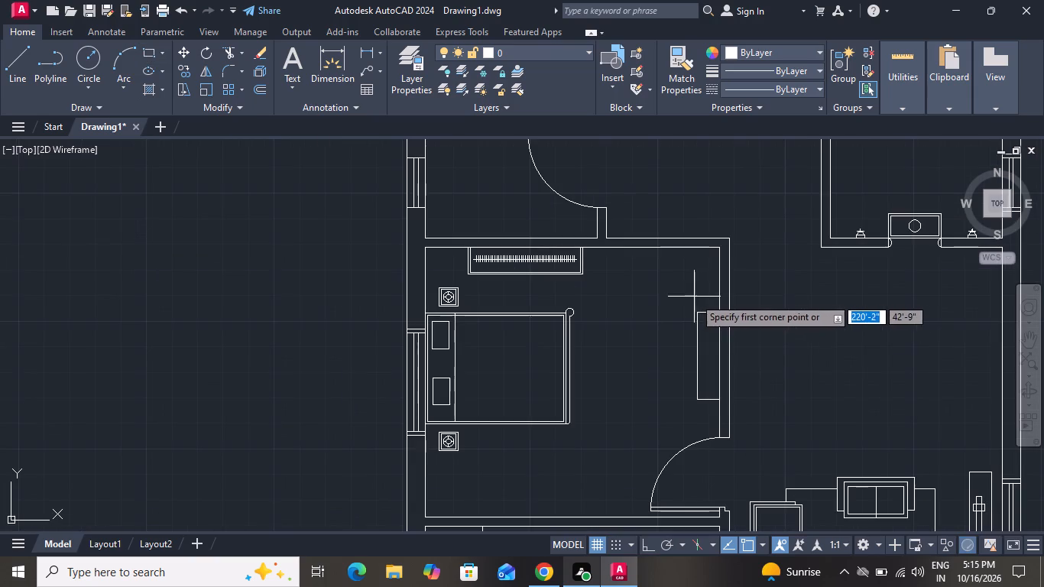
scroll(707, 393, up, 1)
scroll(712, 310, up, 1)
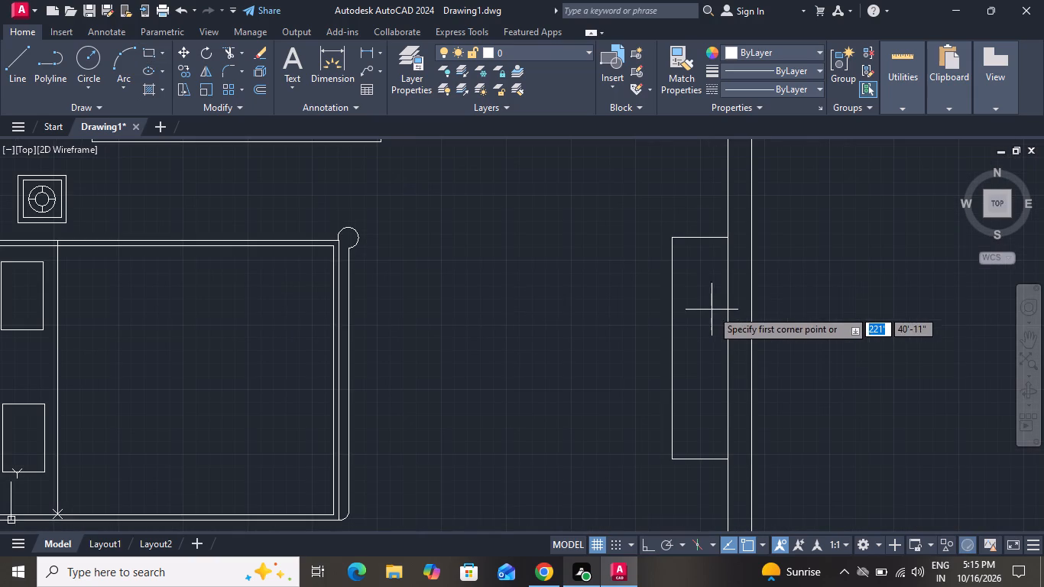
click(693, 264)
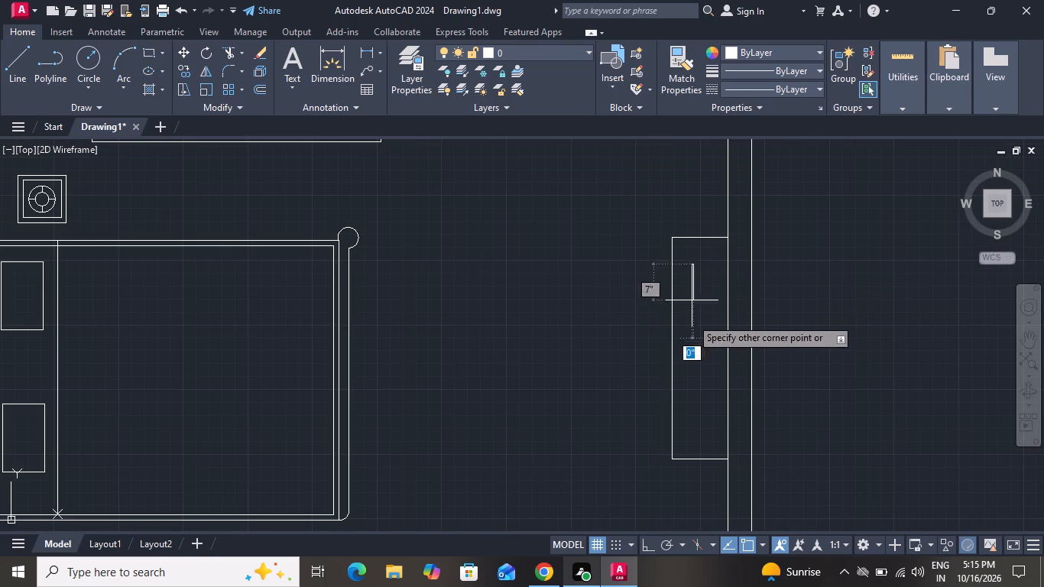
click(685, 433)
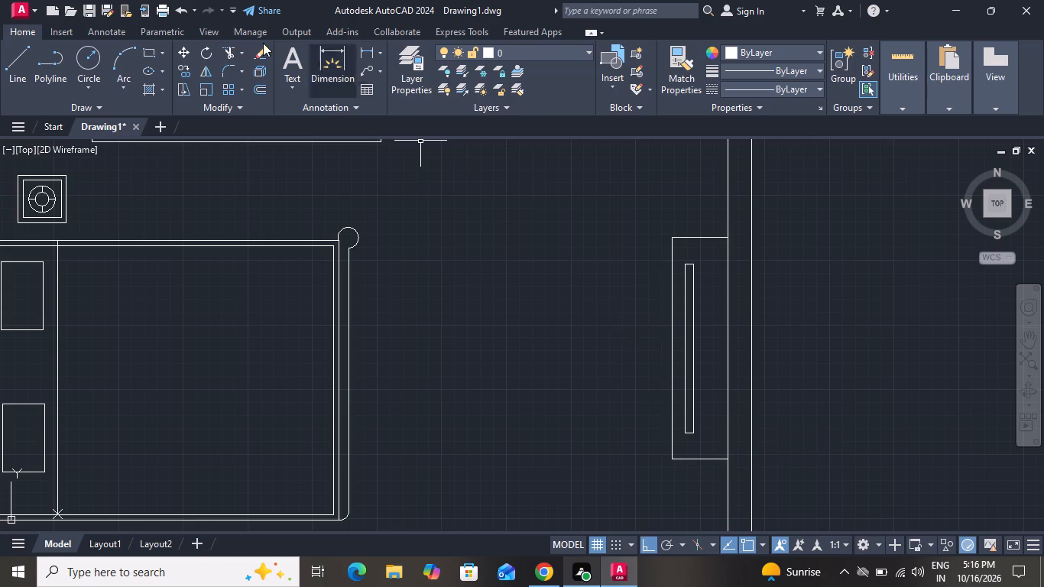
Start the TV's back outline with a short diagonal line, with Ortho off, from the screen's wall-side edge near its upper end.
click(13, 50)
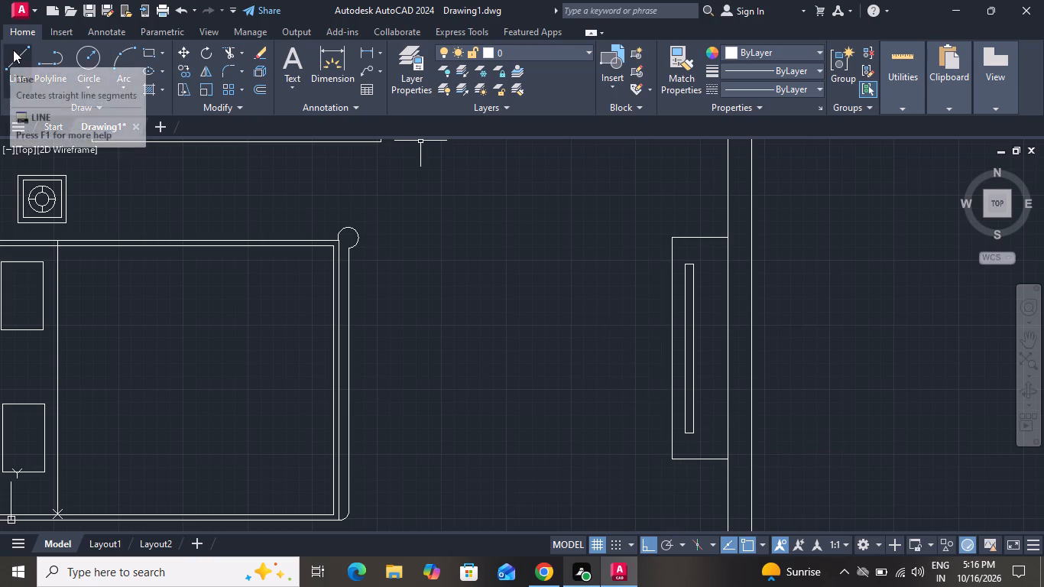
scroll(702, 309, up, 2)
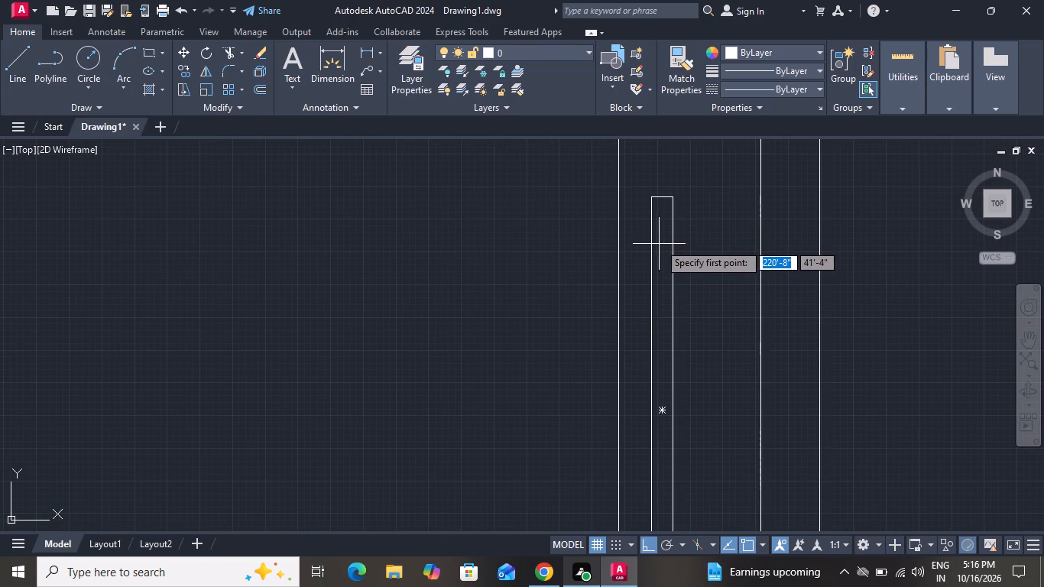
click(671, 243)
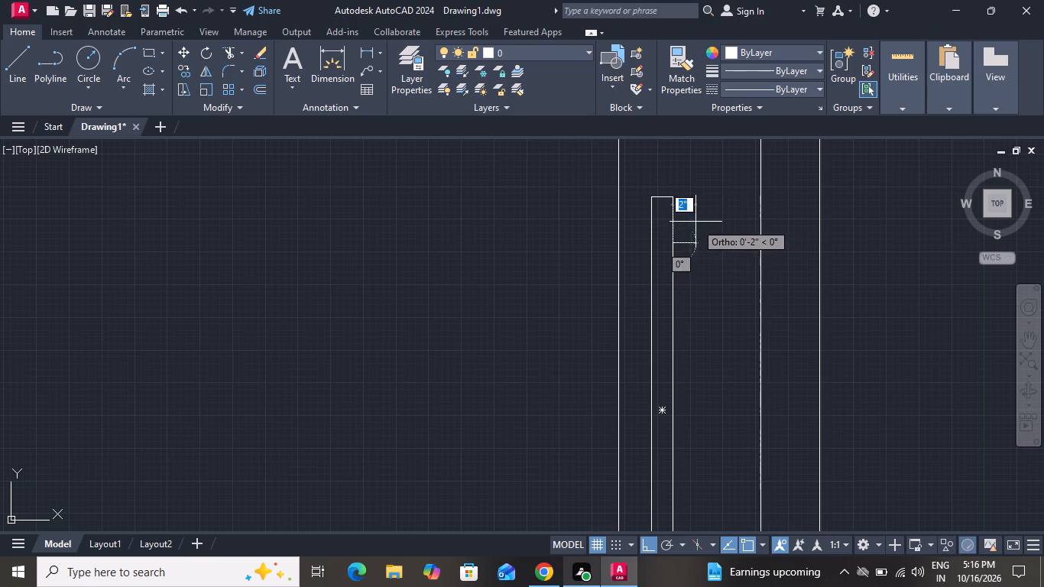
drag(650, 537, 651, 527)
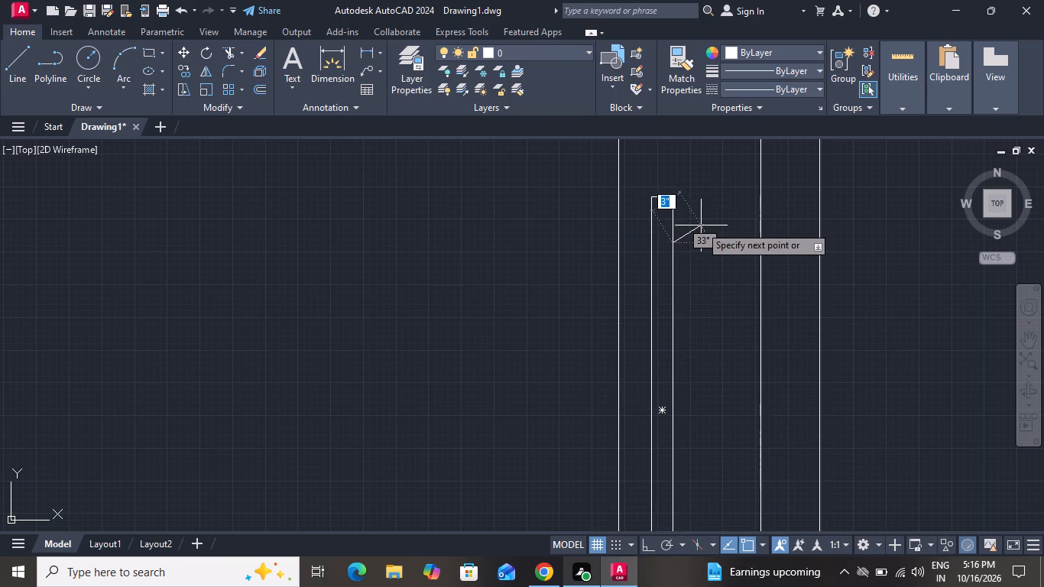
click(688, 225)
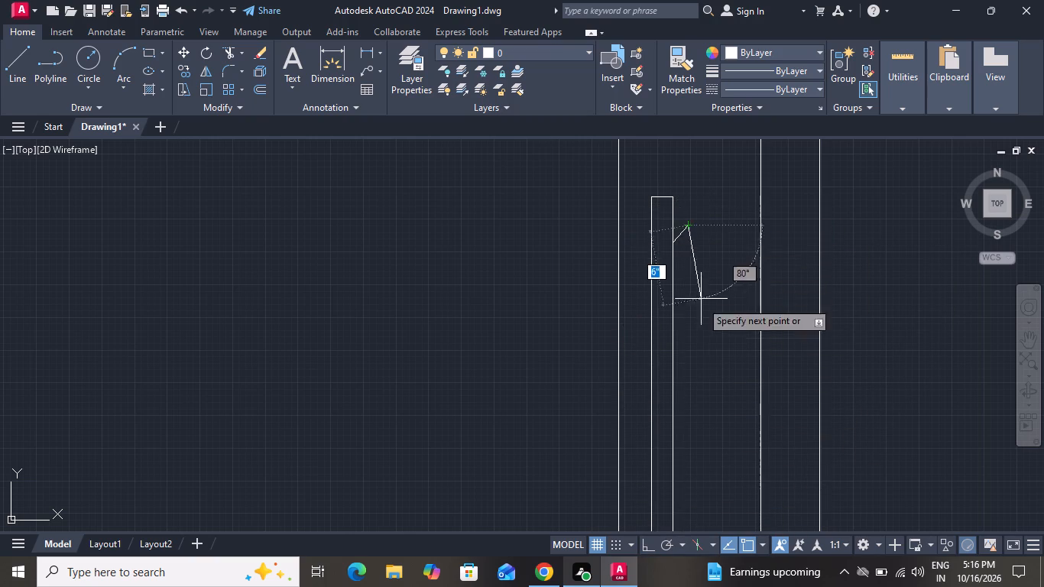
With Ortho on, continue the TV's back outline straight down about 2'-3" and close it diagonally onto the screen's wall-side edge.
scroll(703, 359, down, 1)
scroll(703, 359, up, 1)
scroll(703, 359, down, 1)
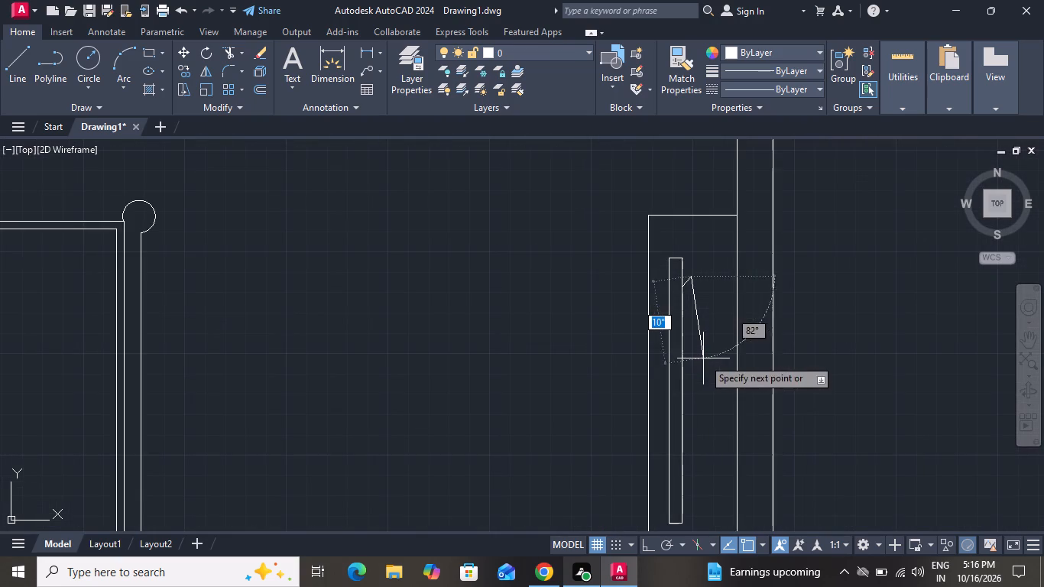
click(651, 540)
scroll(684, 491, up, 1)
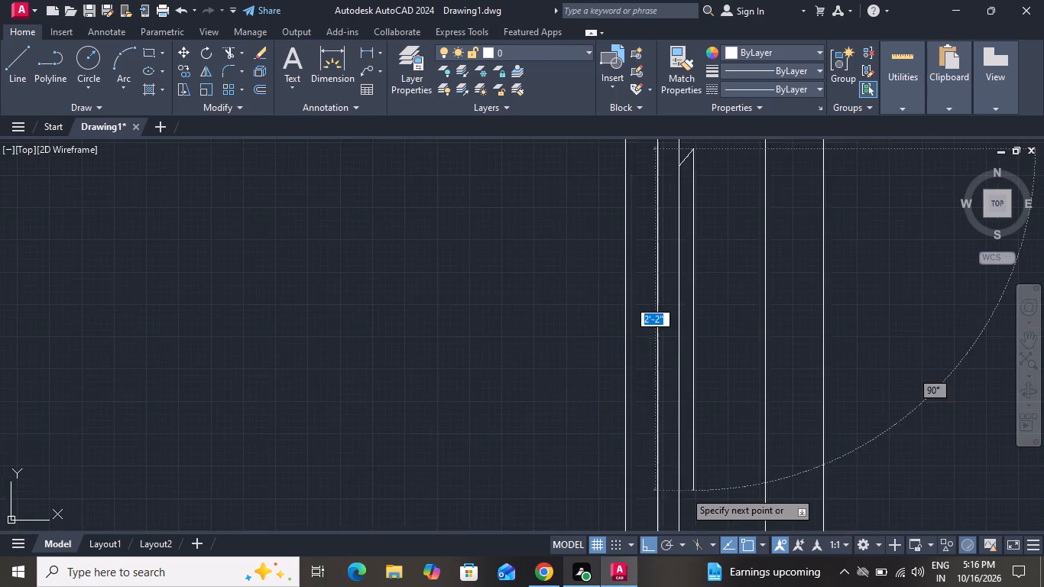
scroll(684, 491, up, 1)
scroll(683, 474, down, 2)
scroll(685, 481, up, 1)
scroll(685, 481, down, 1)
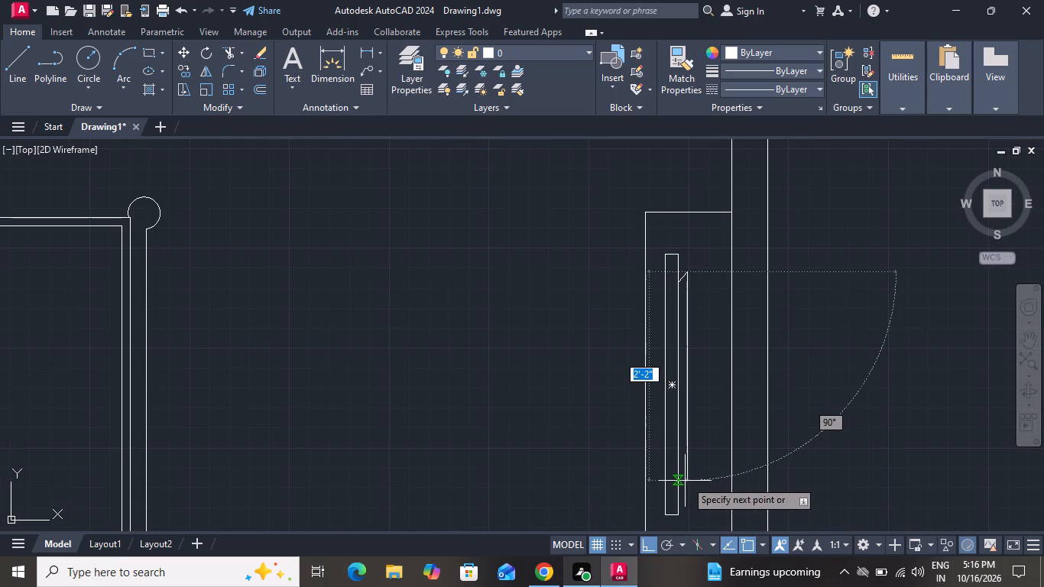
scroll(689, 485, up, 1)
scroll(689, 485, down, 1)
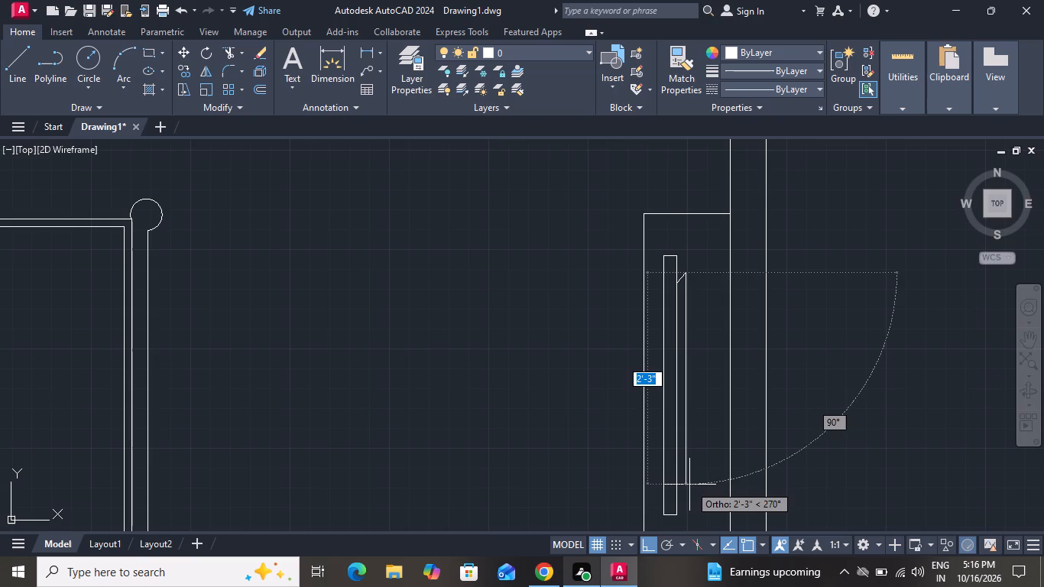
scroll(680, 472, up, 3)
scroll(680, 472, down, 3)
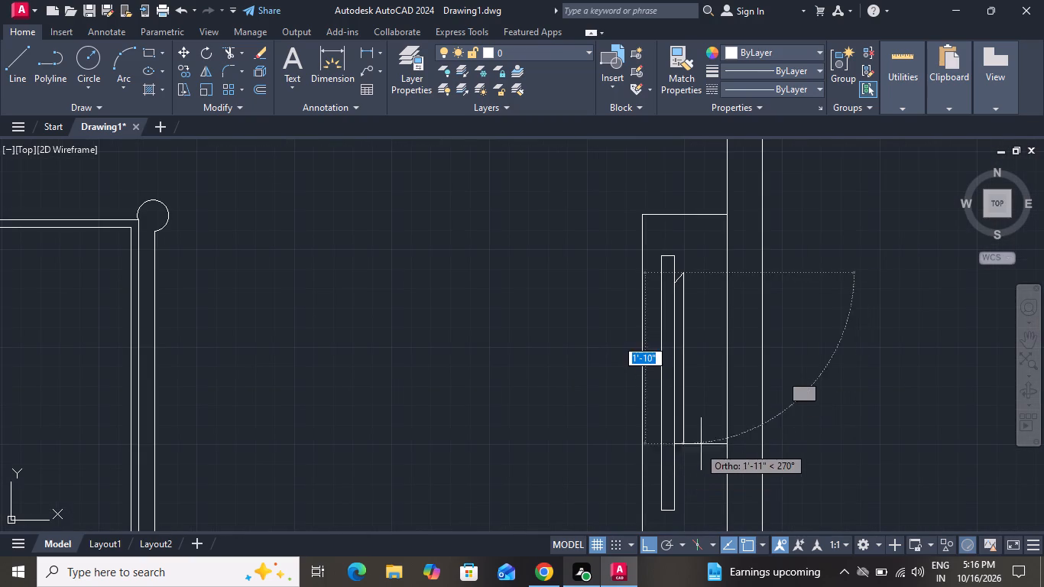
scroll(678, 513, up, 4)
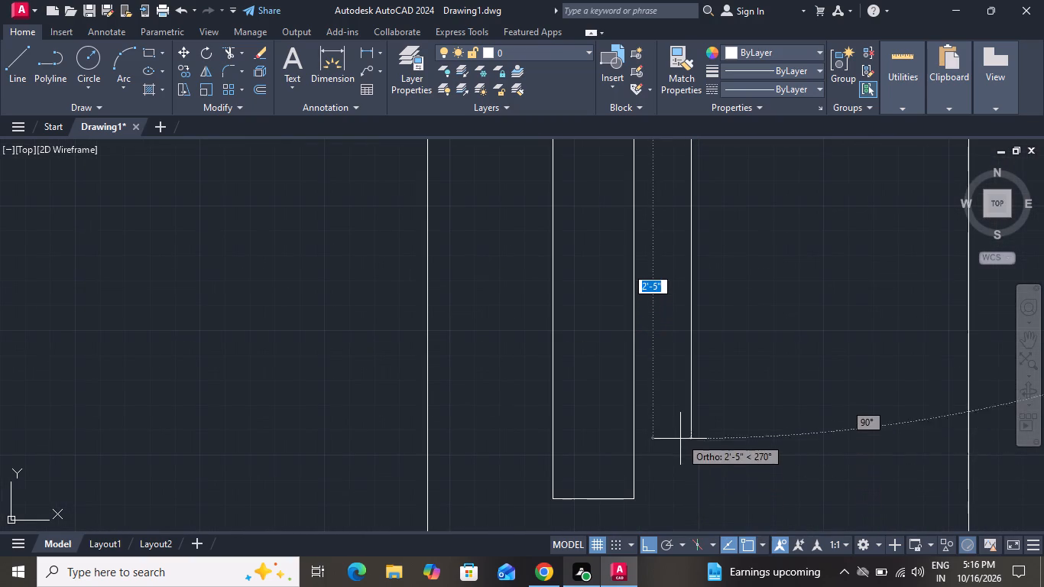
click(692, 359)
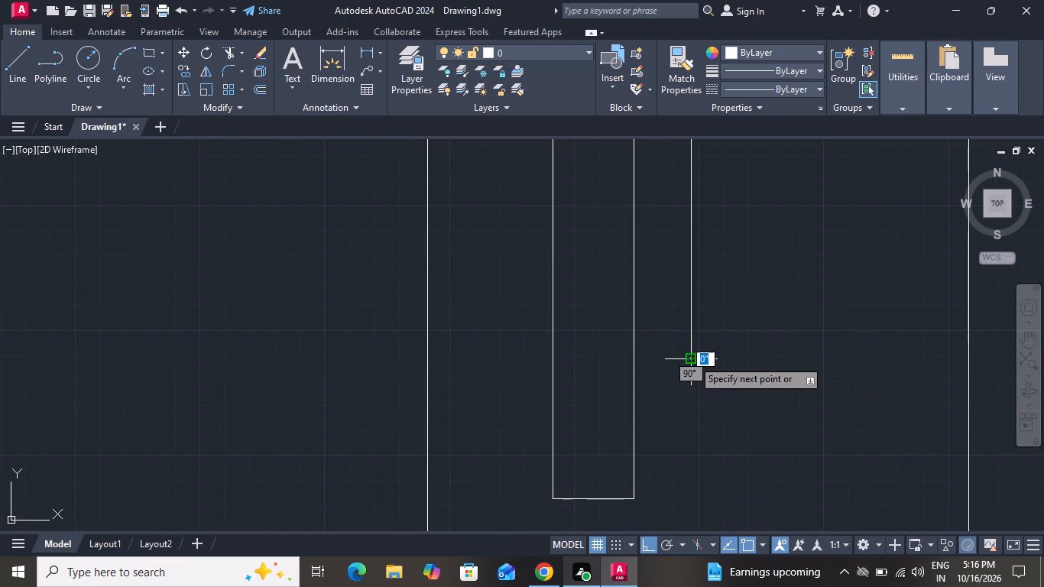
click(634, 300)
right_click(634, 300)
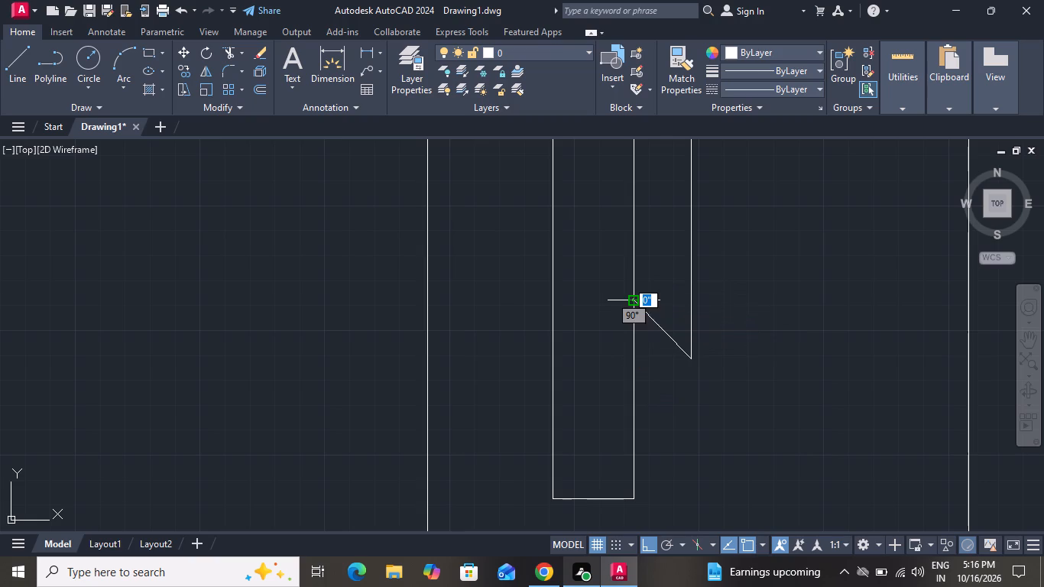
click(660, 317)
scroll(676, 425, down, 2)
scroll(676, 423, up, 1)
scroll(676, 423, down, 1)
scroll(676, 420, up, 1)
scroll(676, 420, down, 3)
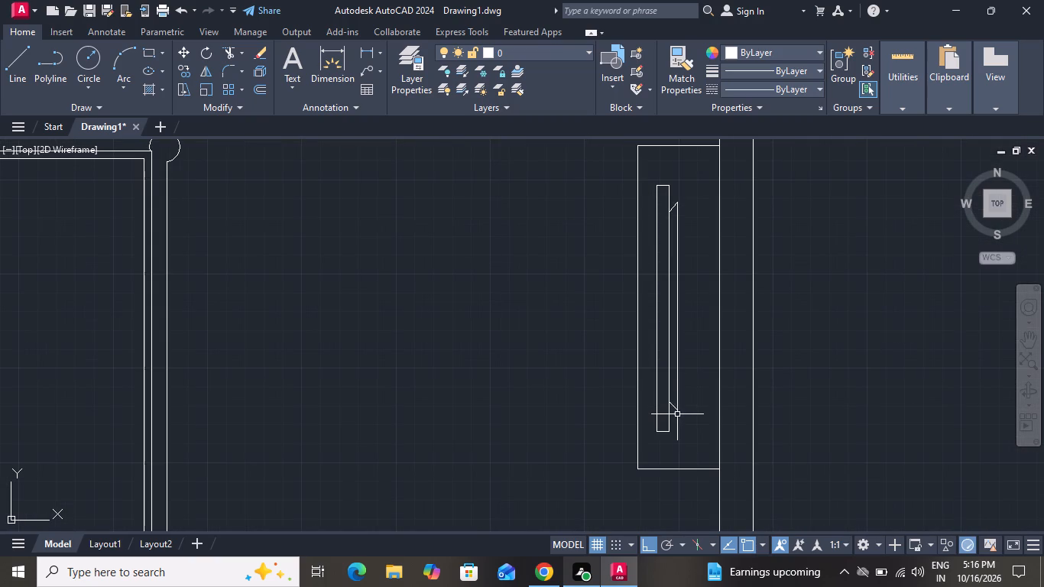
Fill the bedroom TV unit's area around the TV with a SOLID hatch.
click(156, 89)
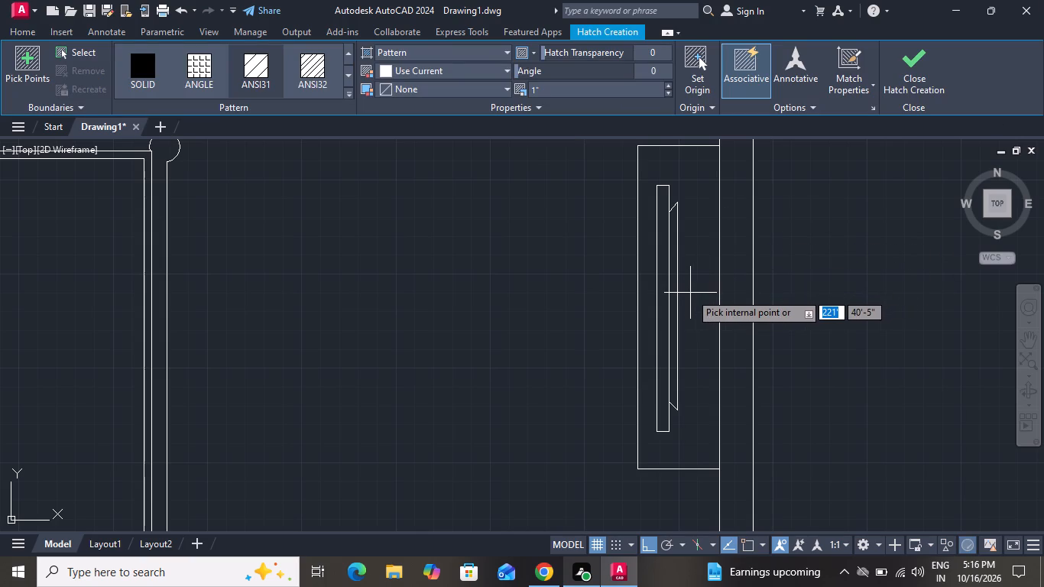
click(132, 65)
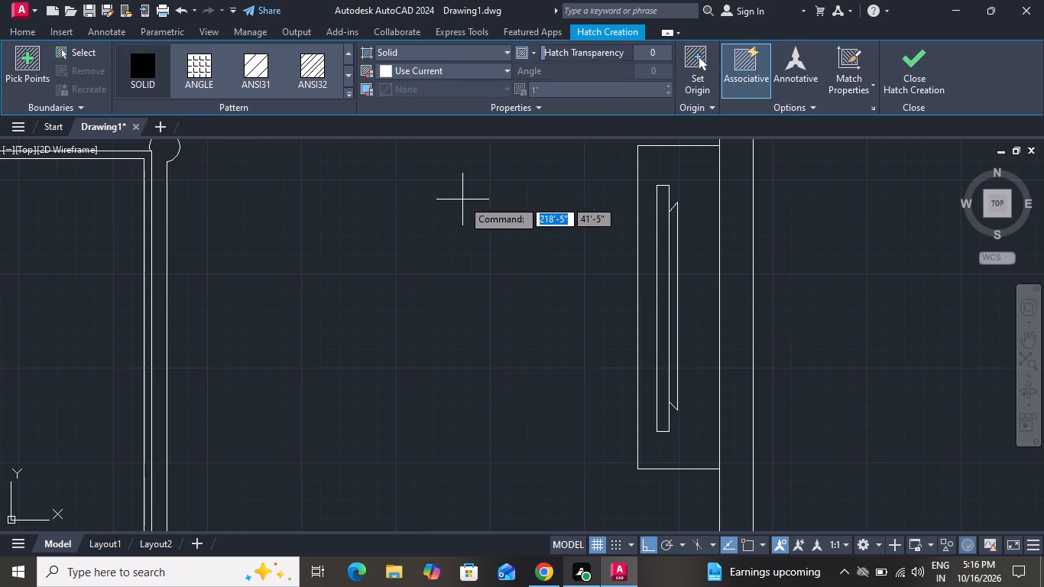
scroll(663, 232, up, 2)
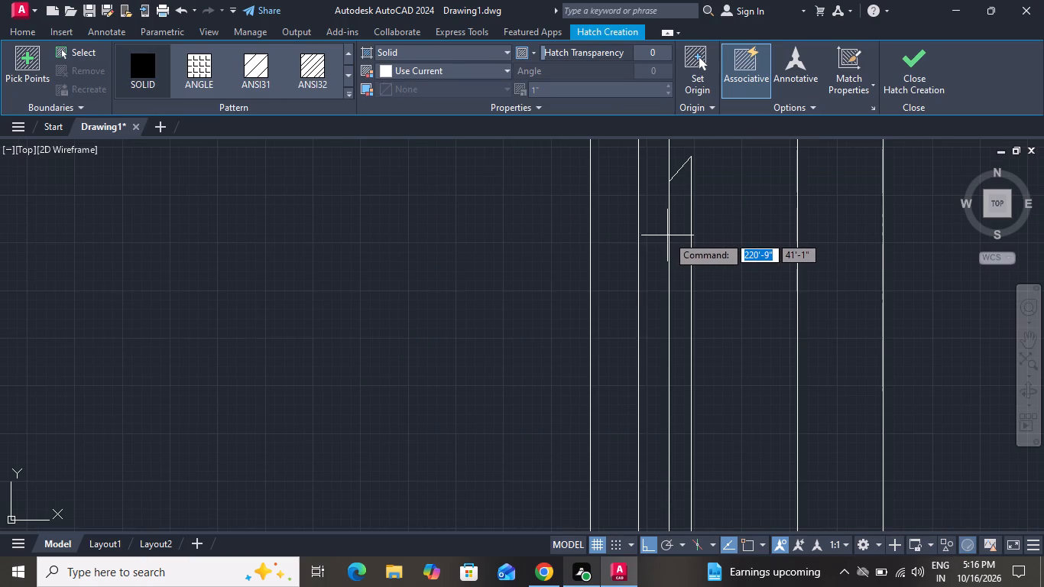
click(667, 235)
click(675, 235)
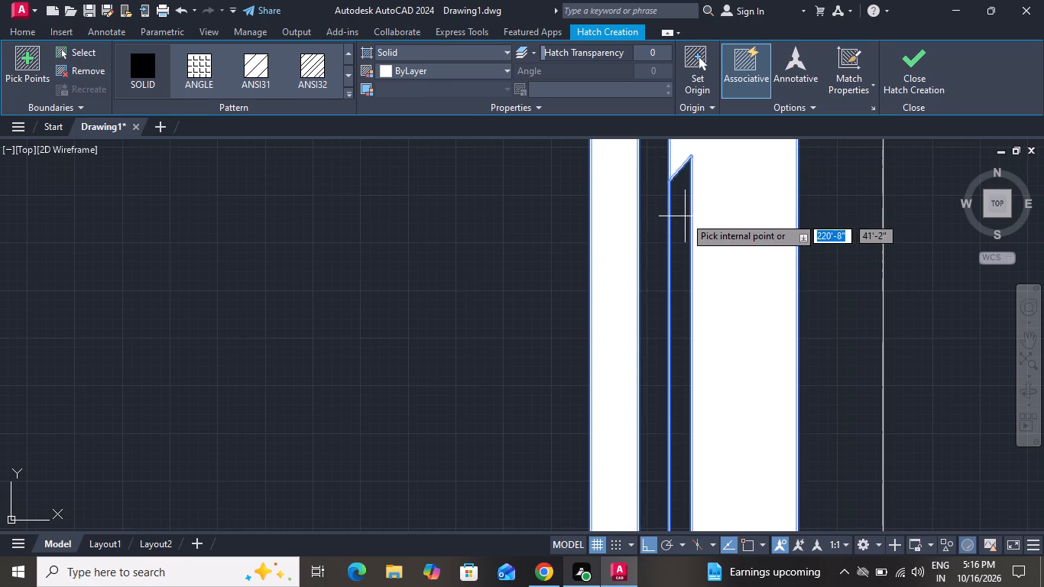
right_click(460, 229)
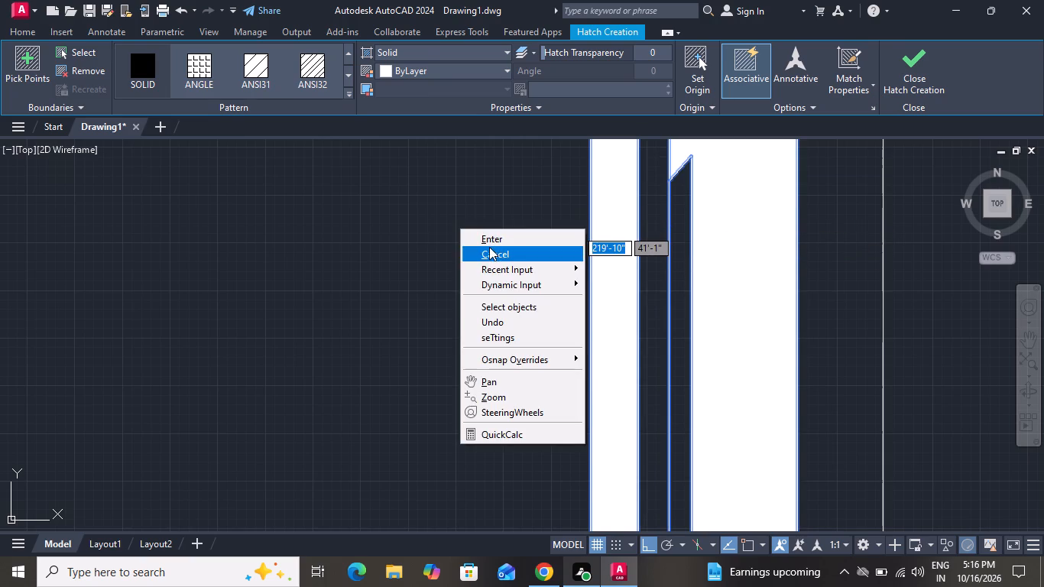
click(491, 247)
scroll(494, 246, down, 5)
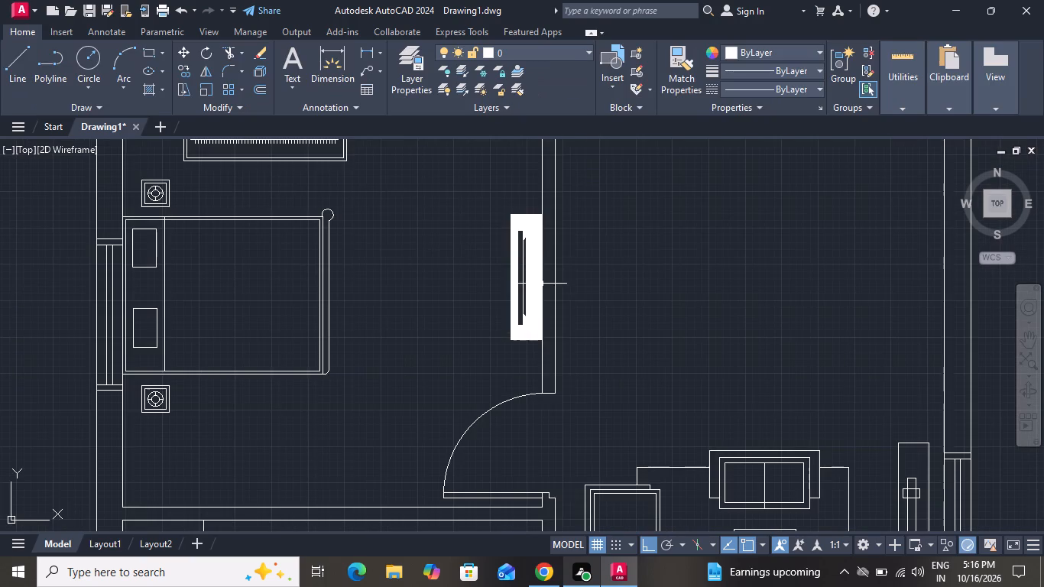
scroll(541, 286, down, 1)
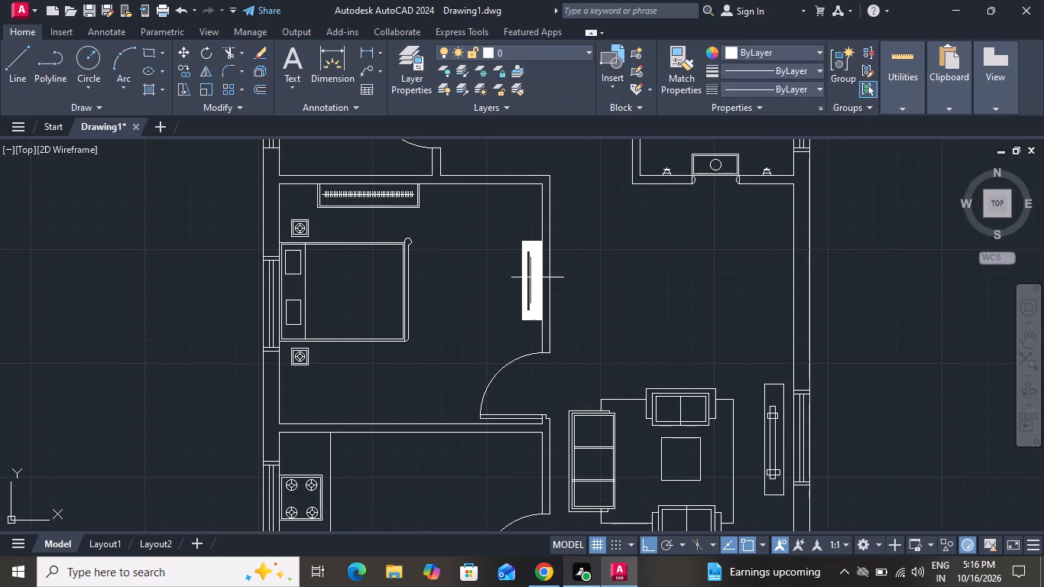
scroll(536, 279, down, 2)
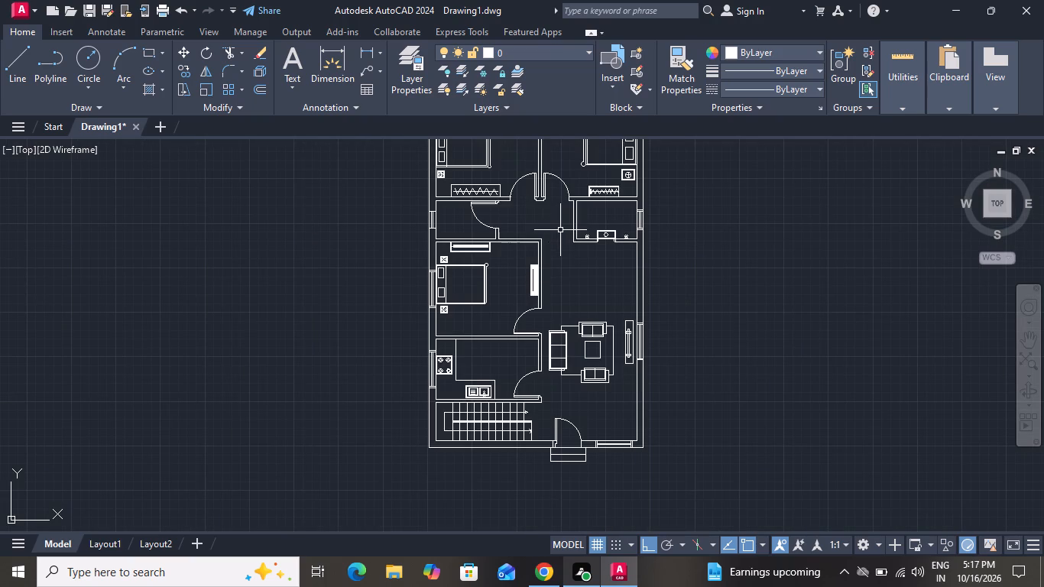
Insert the Toilet - Imperial block from the architectural tool palette near the lower-left bedroom's door, and close the palette.
key(5)
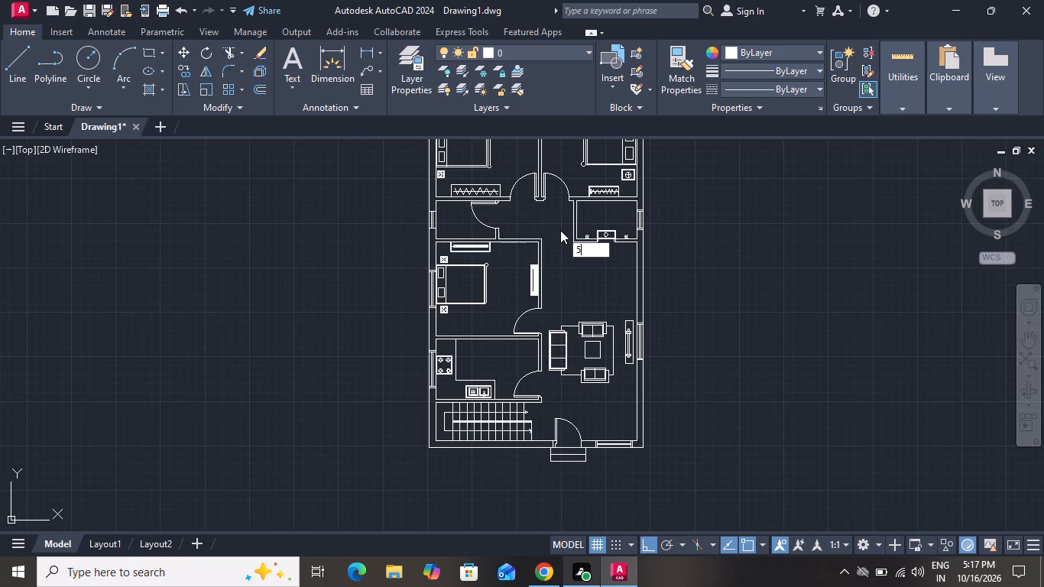
key(BackSpace)
text(tp)
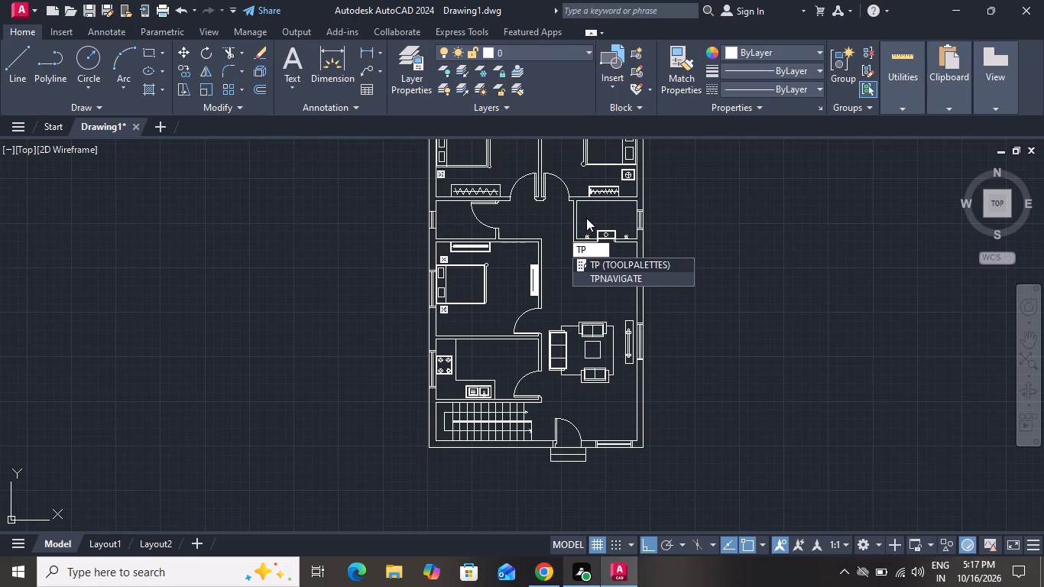
key(space)
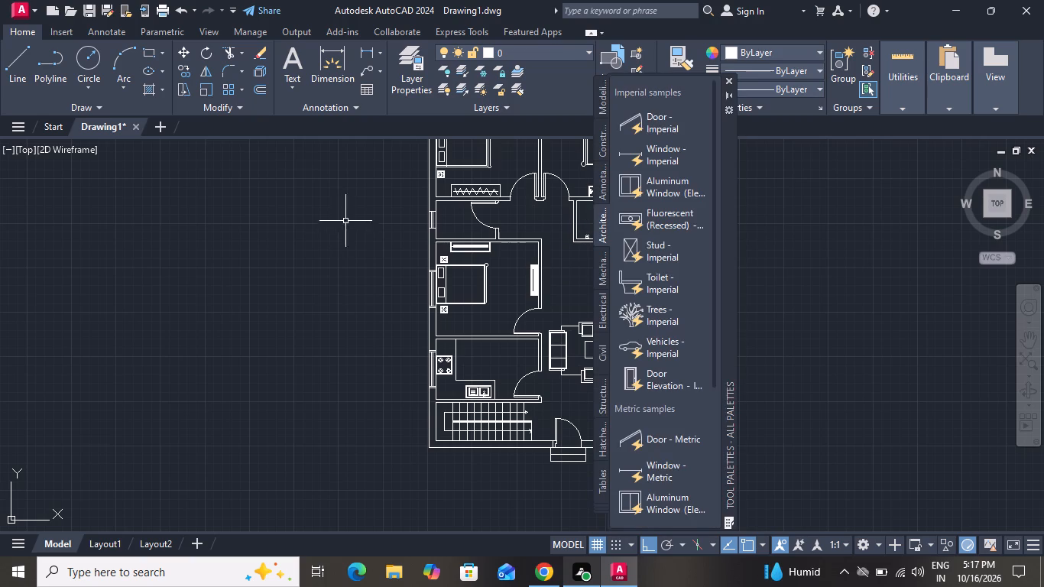
drag(633, 281, 594, 300)
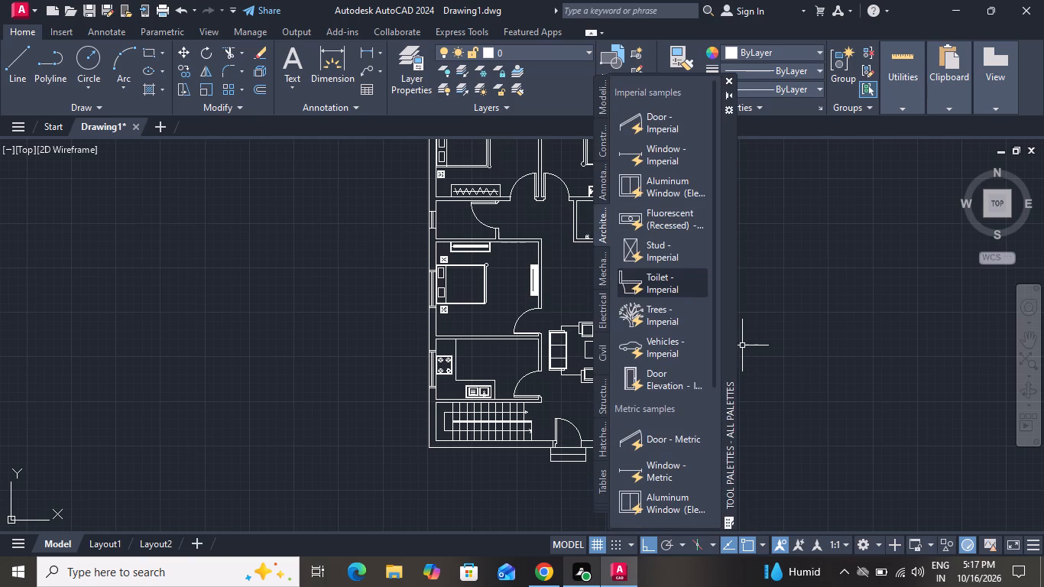
drag(594, 300, 512, 320)
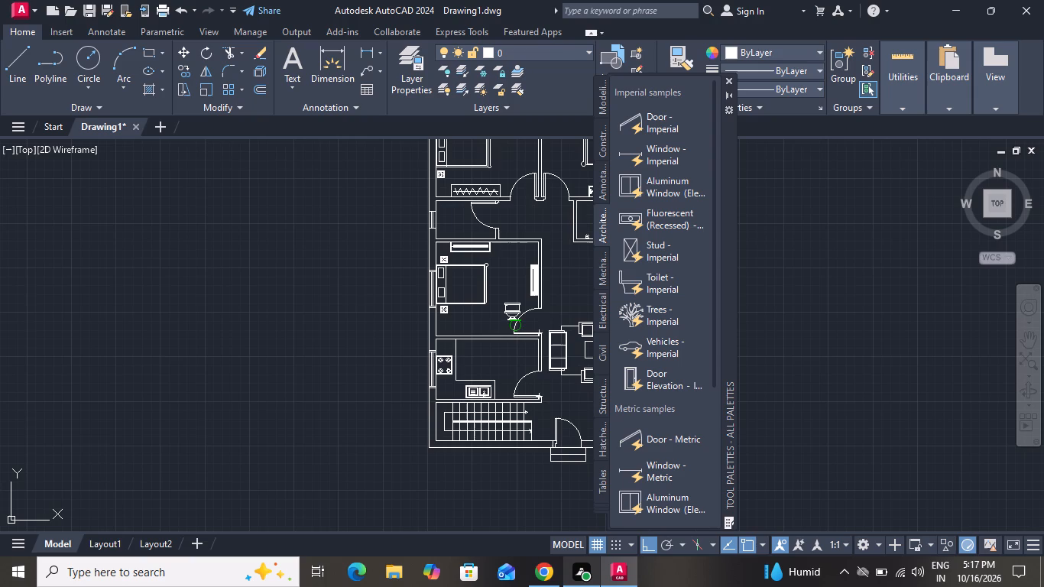
click(733, 79)
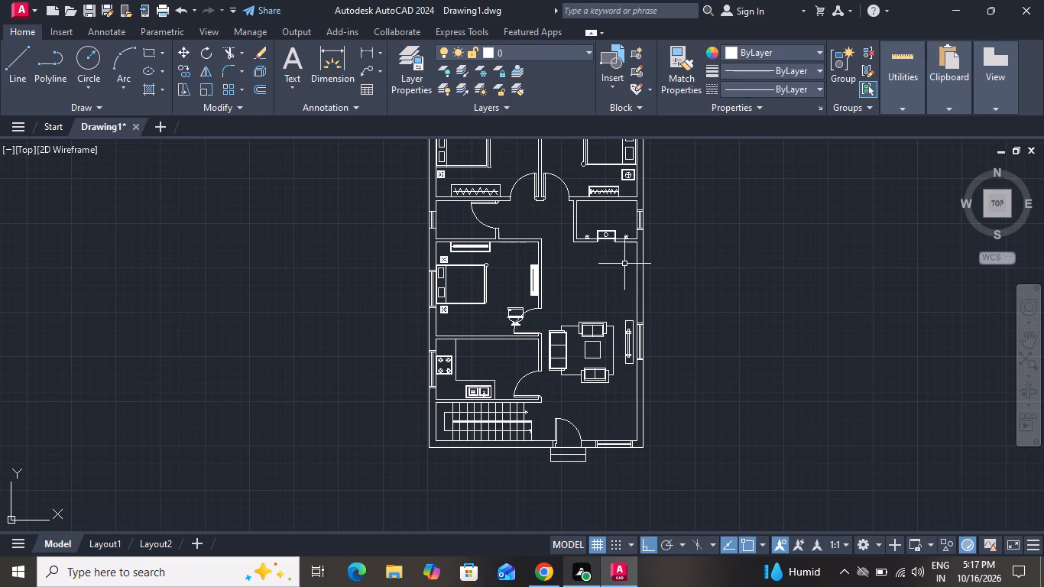
Switch the toilet block's view to Round (Plan).
scroll(511, 306, up, 3)
click(512, 310)
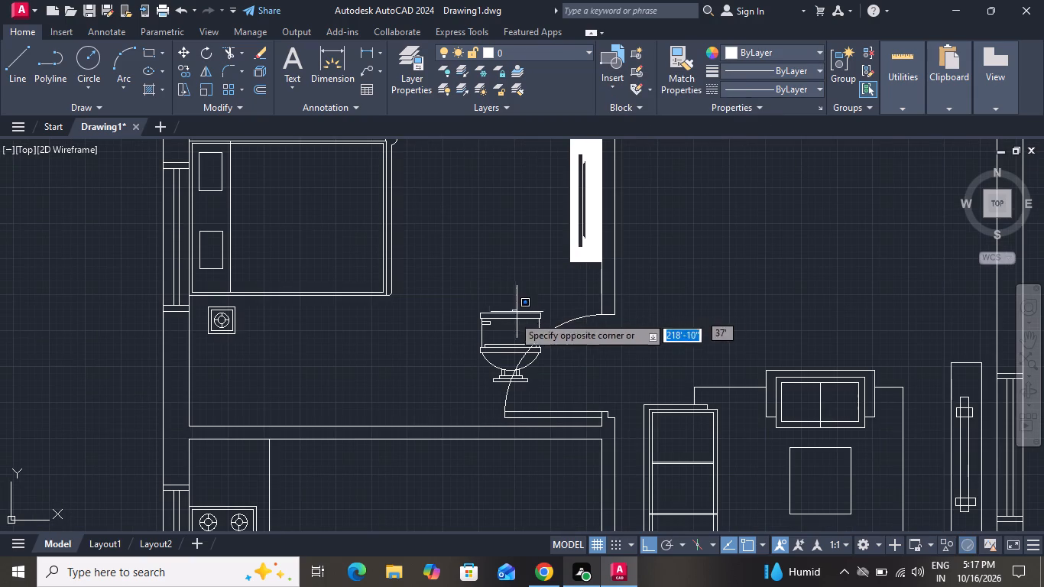
click(489, 324)
click(467, 400)
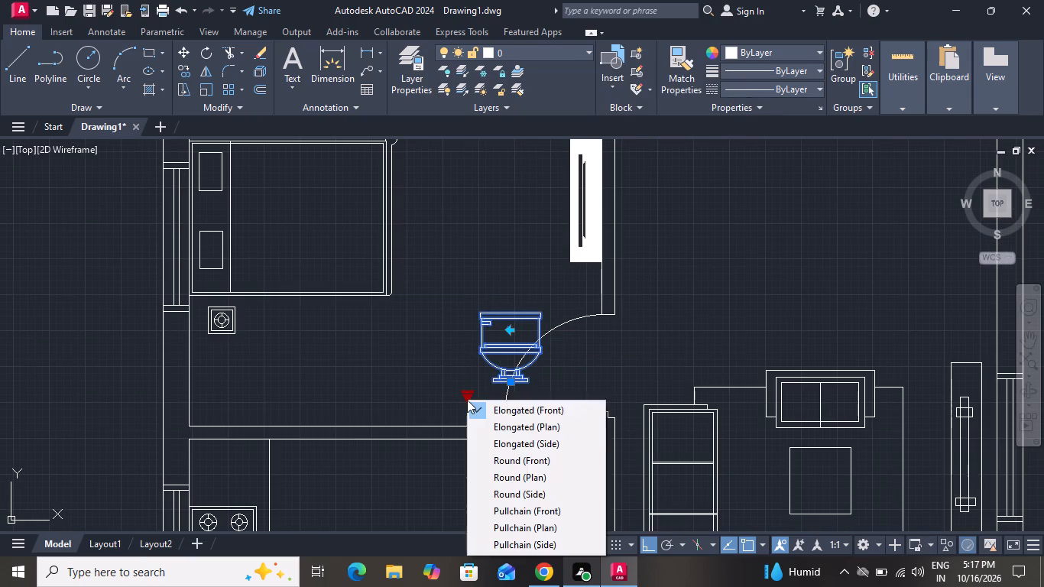
click(515, 474)
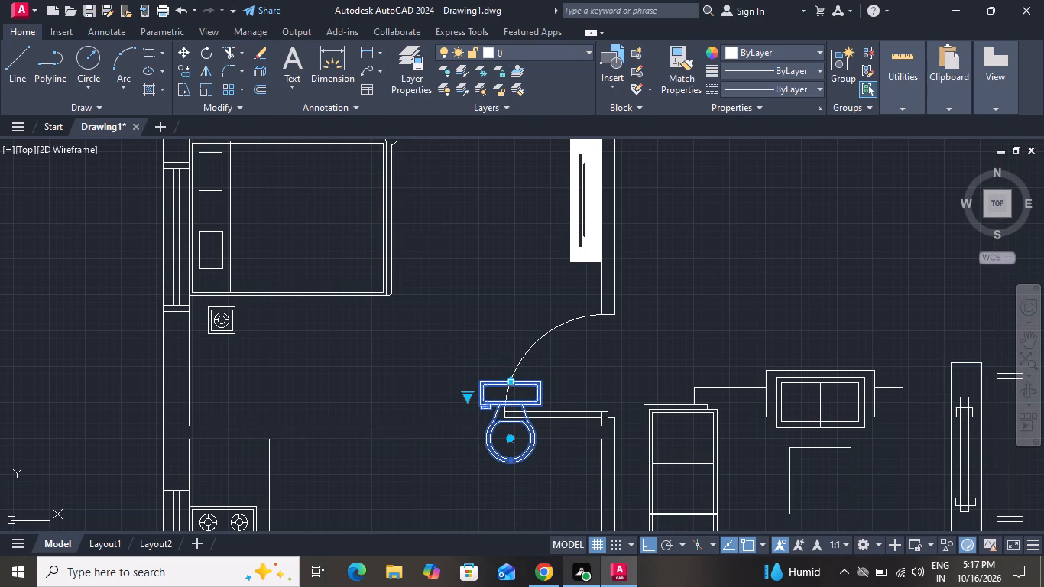
With Ortho off, move the toilet by its tank-side midpoint into the small bathroom above the lower-left bedroom, beside its window.
click(176, 47)
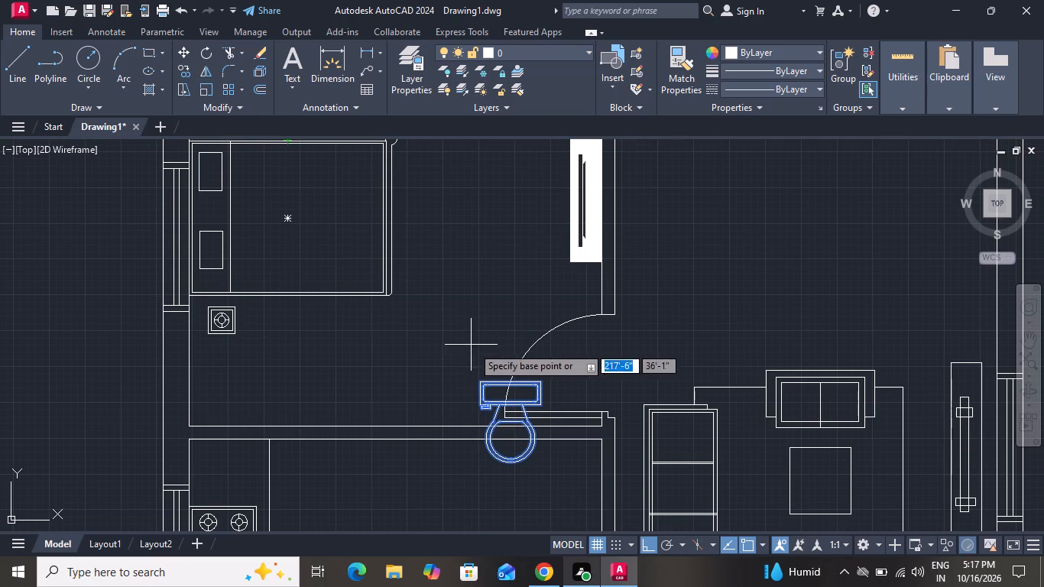
click(510, 384)
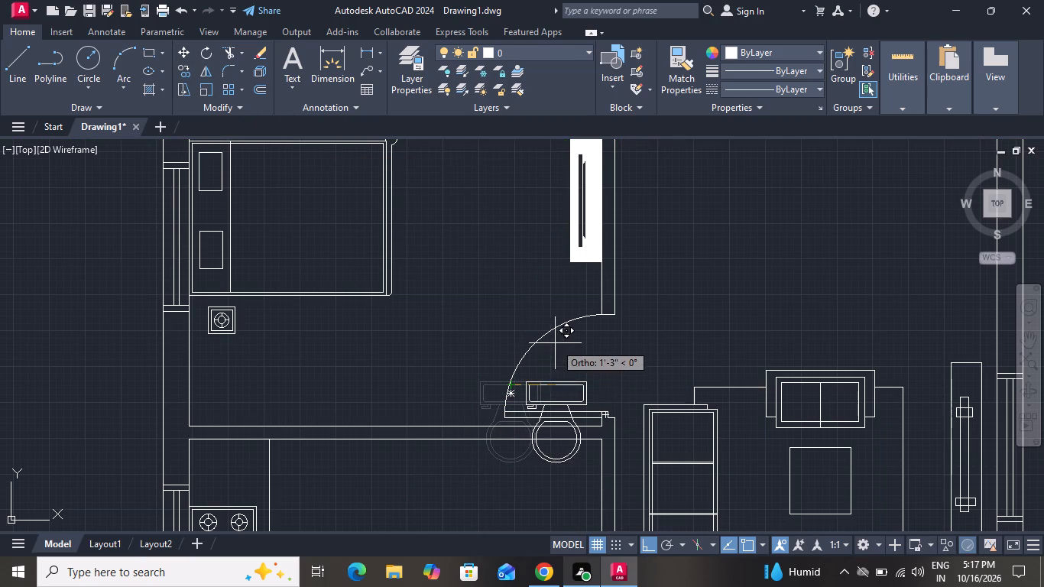
click(653, 542)
scroll(573, 326, down, 2)
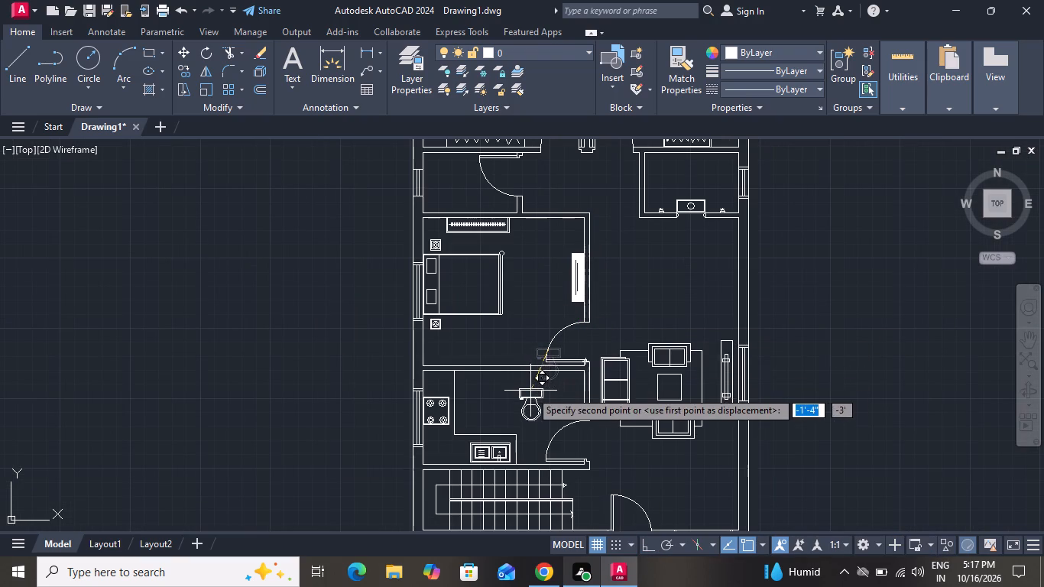
scroll(517, 348, down, 2)
scroll(485, 258, up, 3)
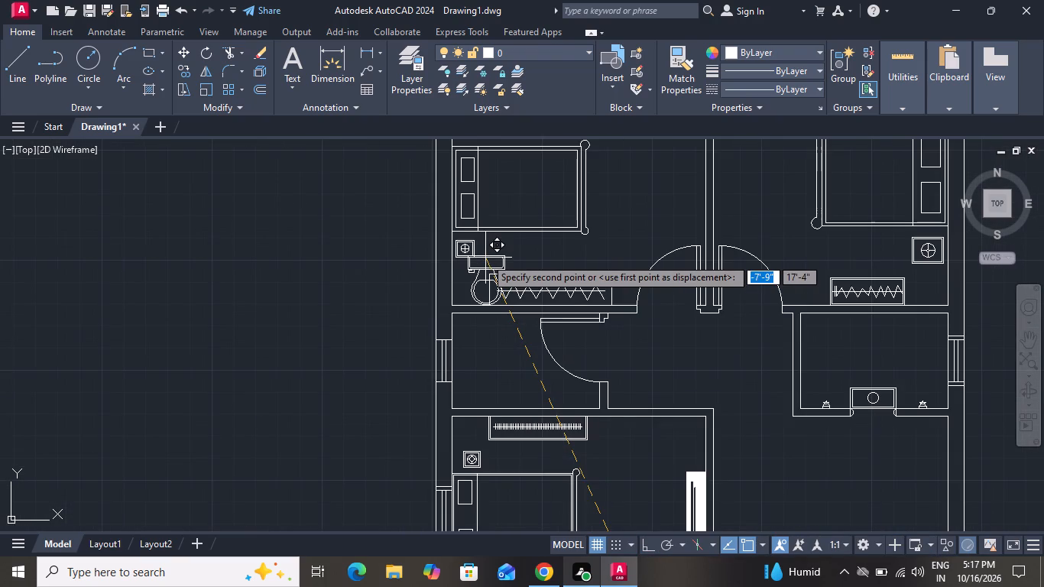
scroll(485, 258, up, 2)
scroll(489, 272, down, 2)
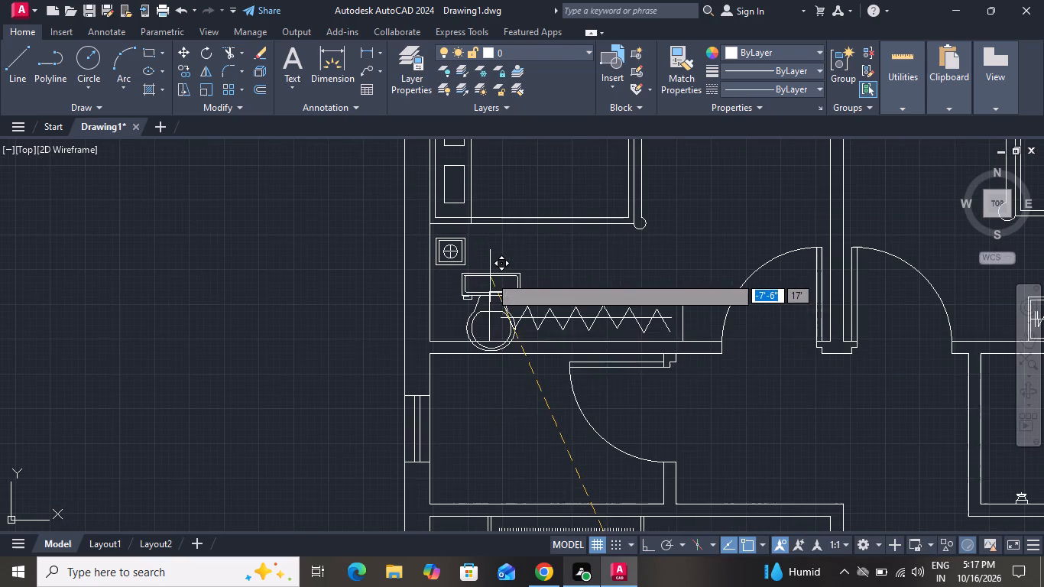
click(504, 389)
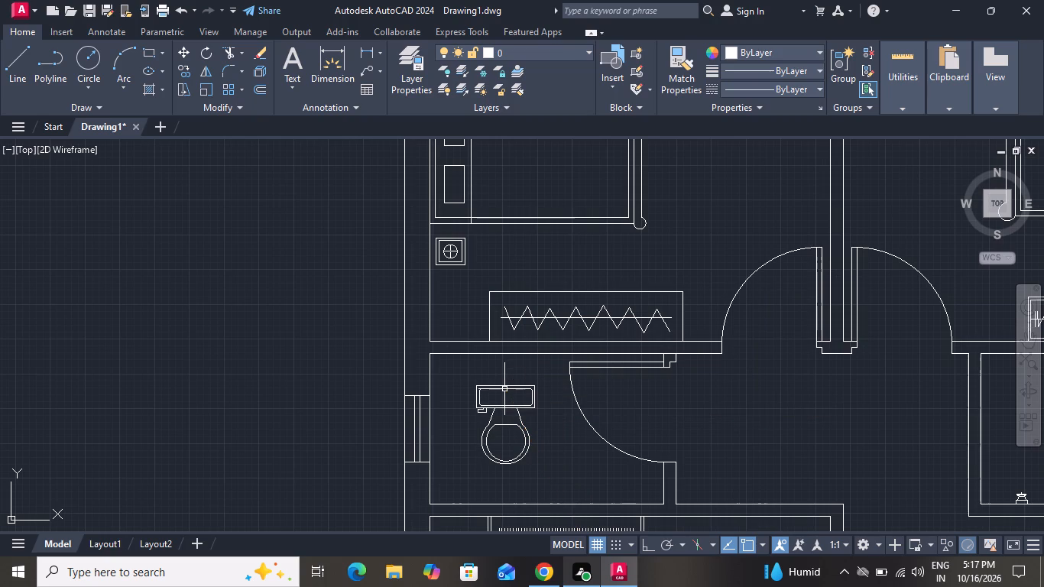
right_drag(504, 391, 500, 406)
click(44, 227)
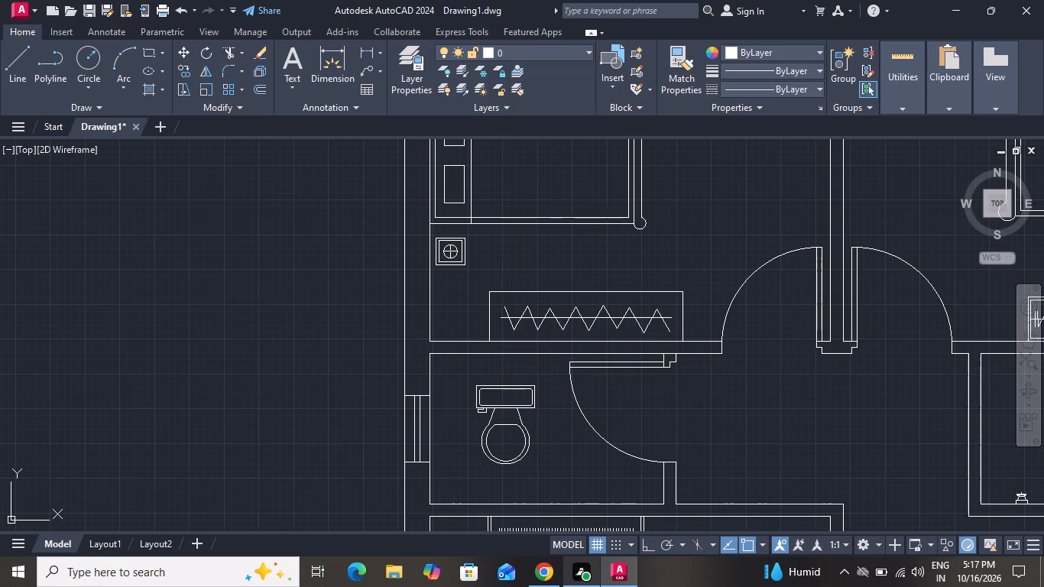
click(177, 258)
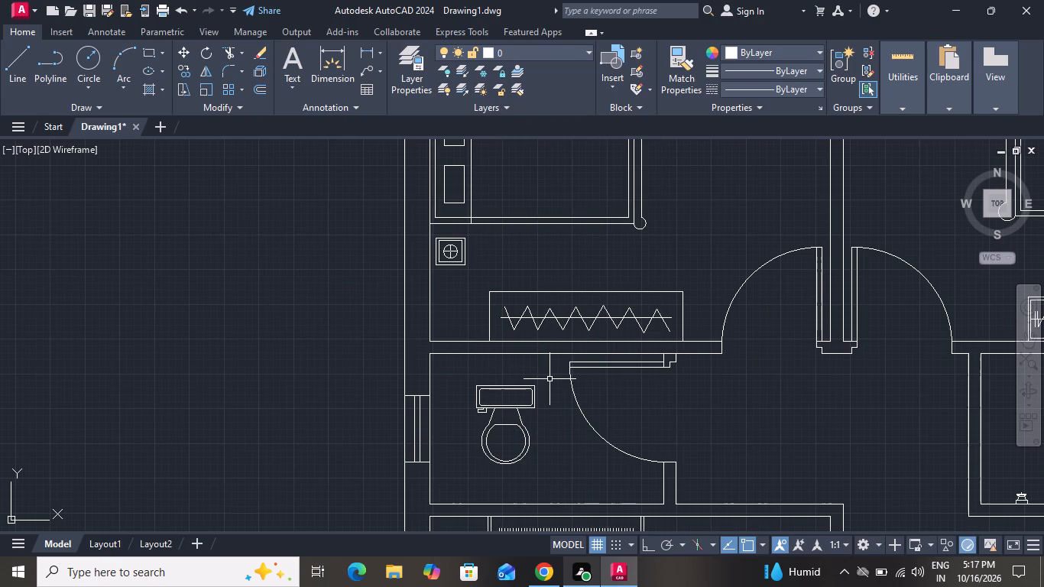
With Ortho on, rotate the toilet 90° about a point on its tank edge, so the tank faces the window wall.
click(550, 379)
click(468, 450)
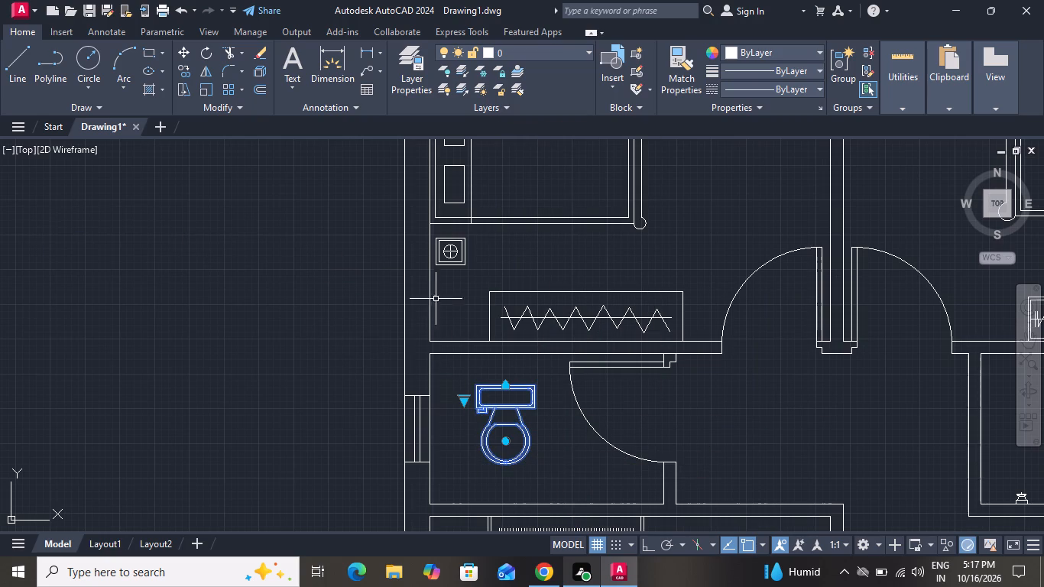
click(651, 542)
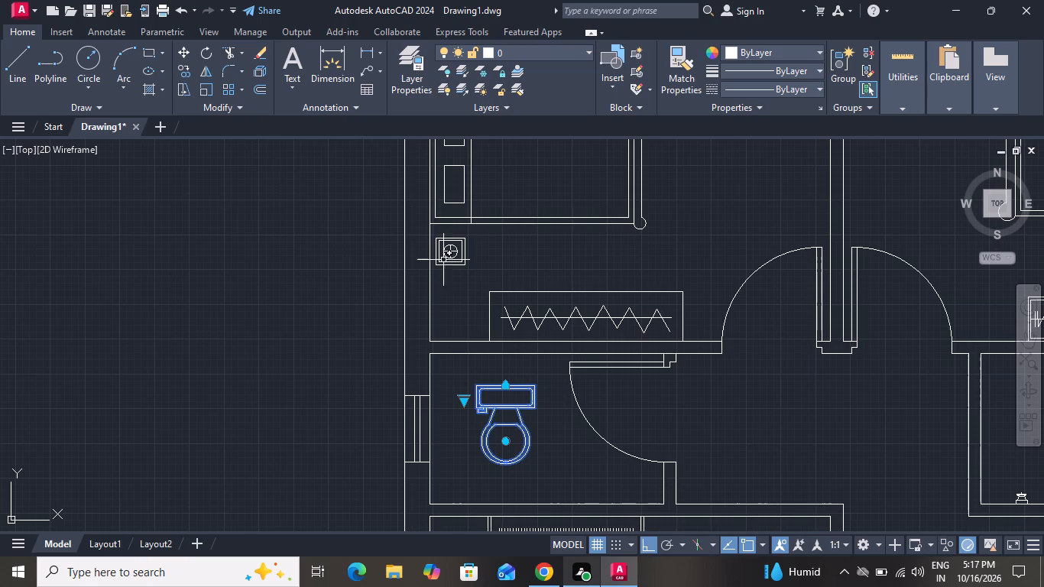
click(202, 50)
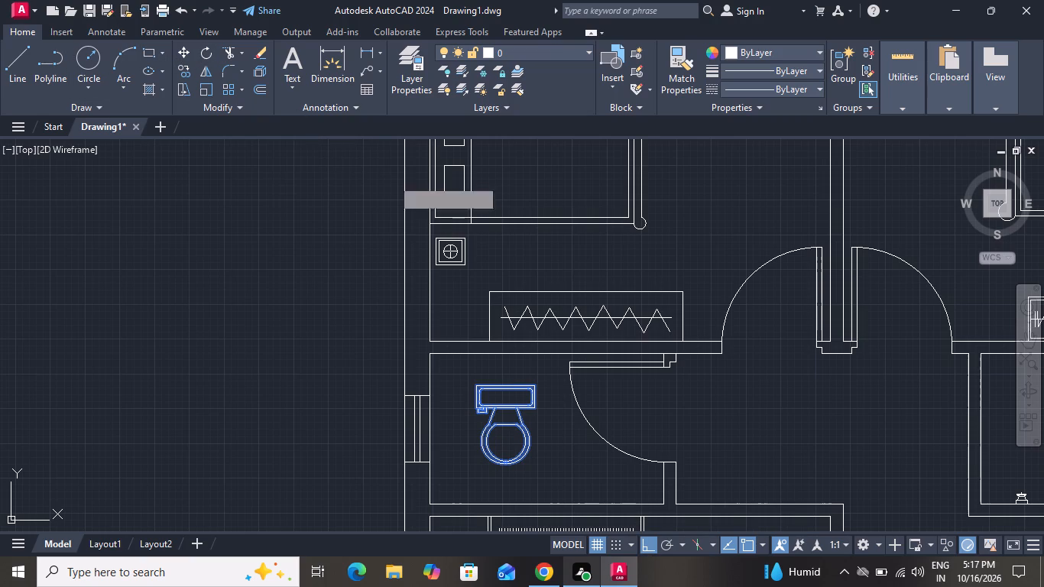
click(485, 382)
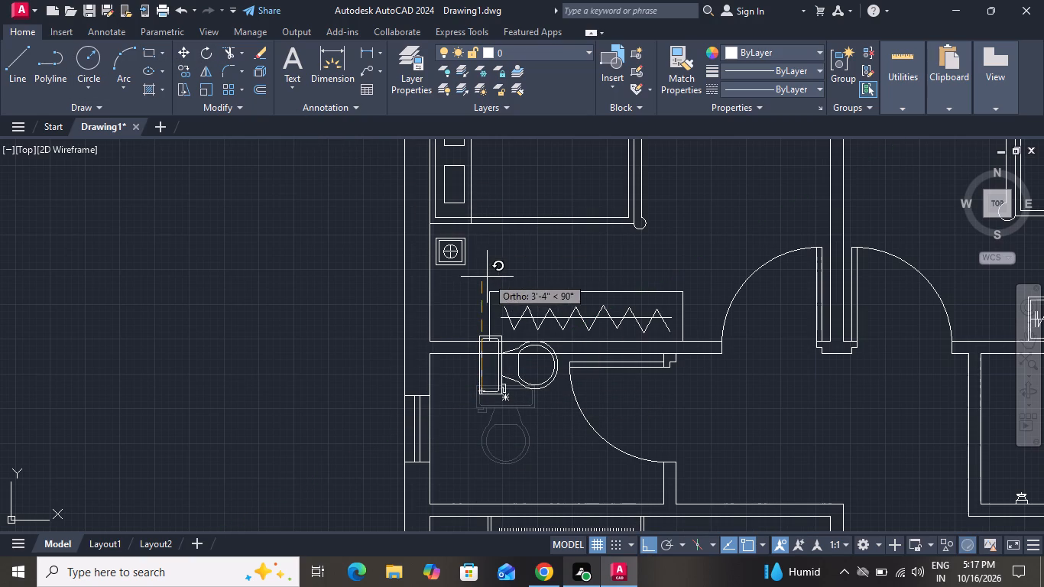
click(511, 261)
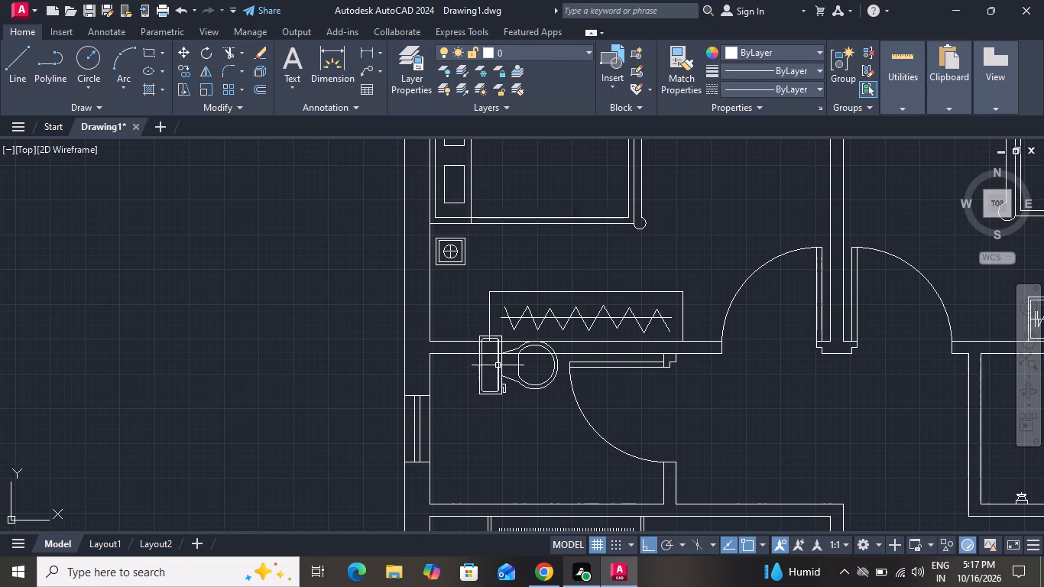
With Ortho off, move the toilet by its tank's upper outer corner onto the bathroom's inner wall face, so the tank sits against the window.
click(532, 358)
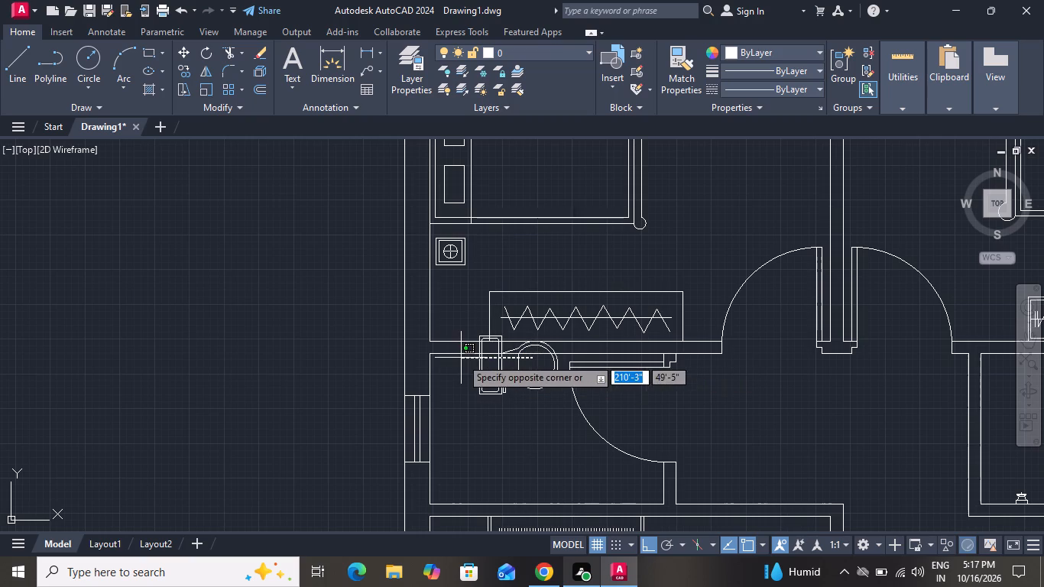
click(461, 358)
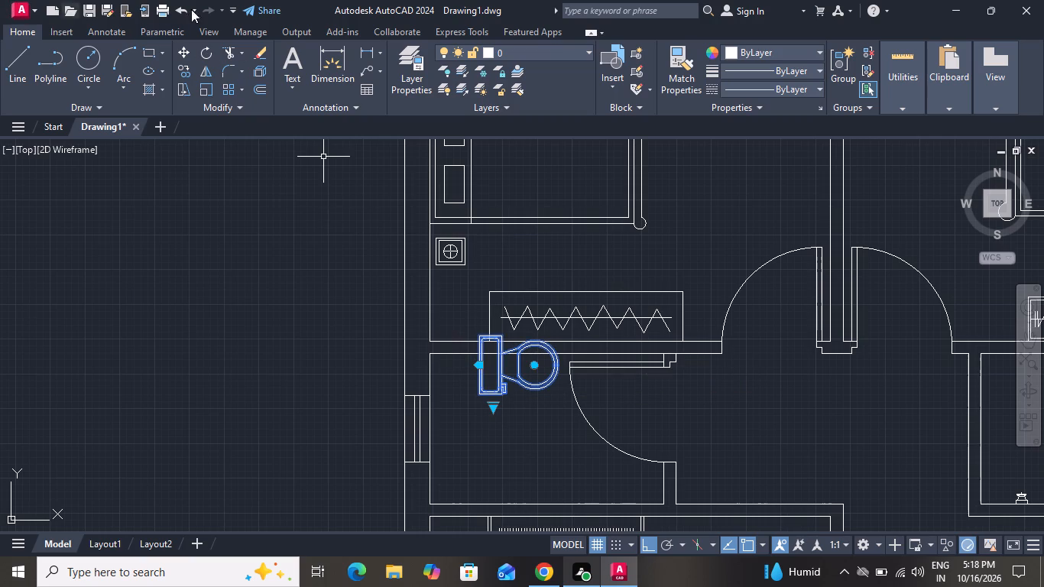
click(183, 47)
scroll(589, 381, up, 2)
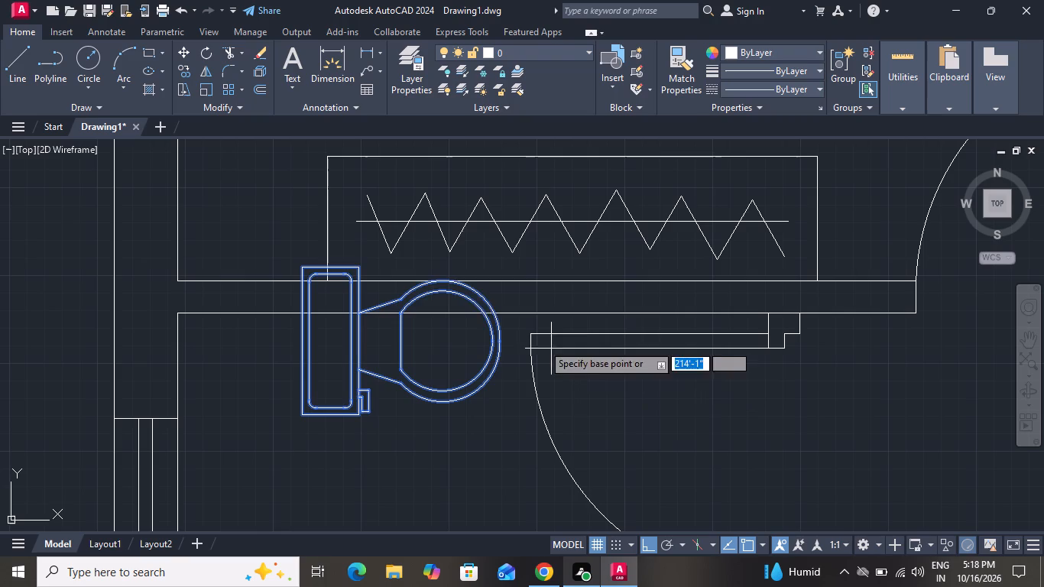
click(305, 268)
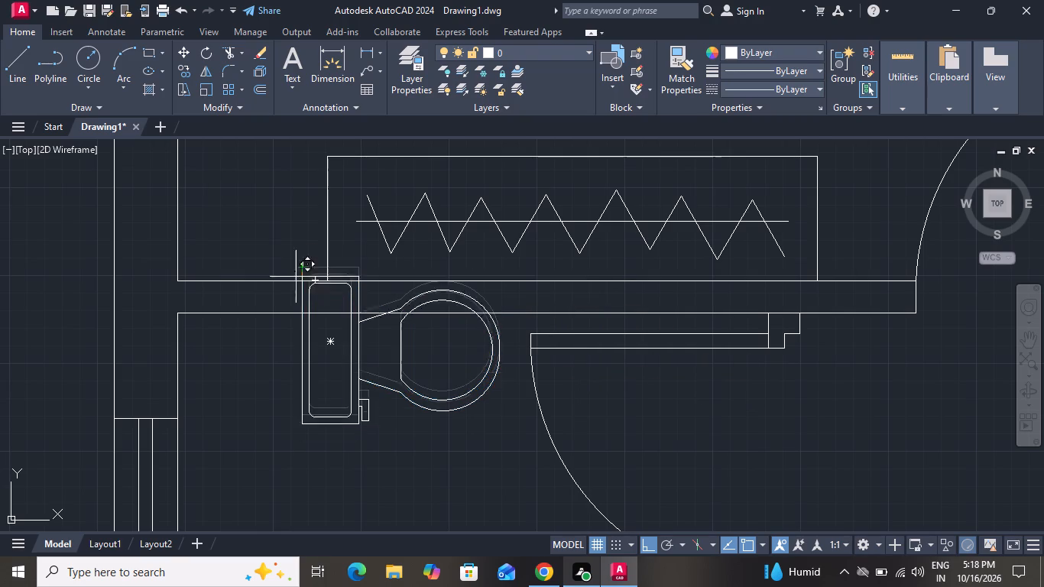
scroll(284, 329, down, 4)
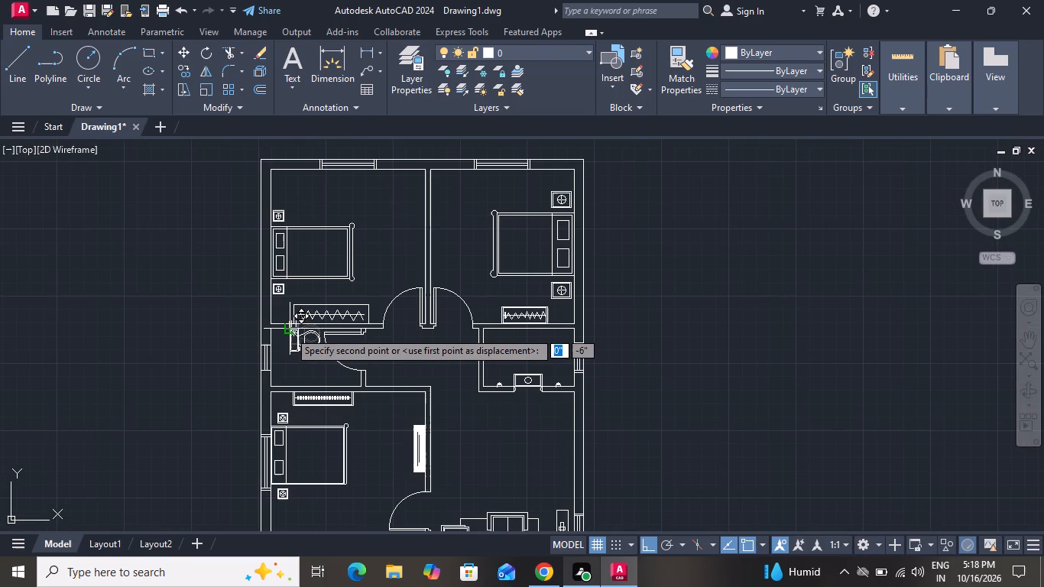
scroll(291, 326, down, 1)
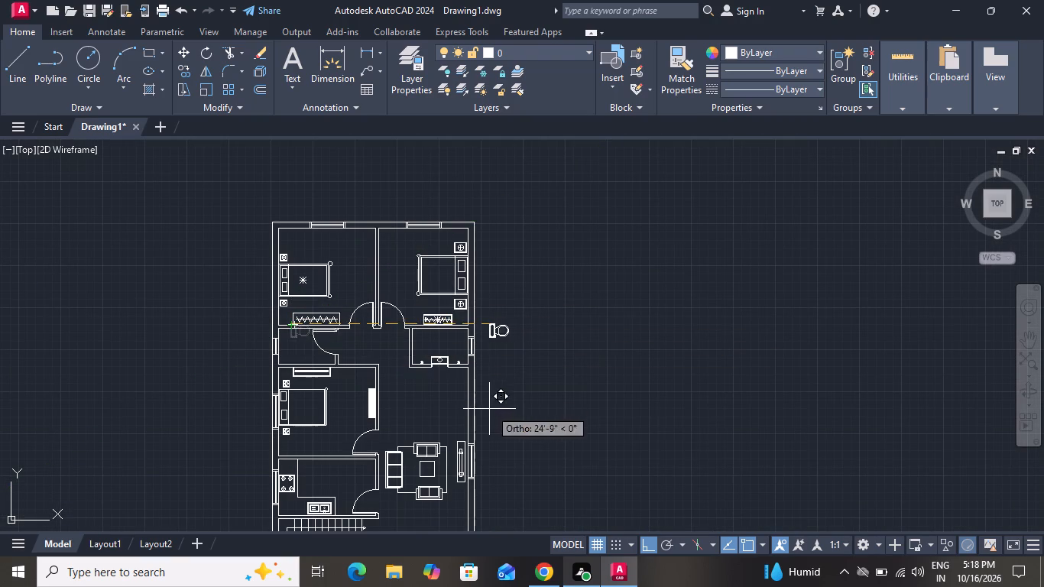
click(652, 543)
scroll(245, 345, up, 4)
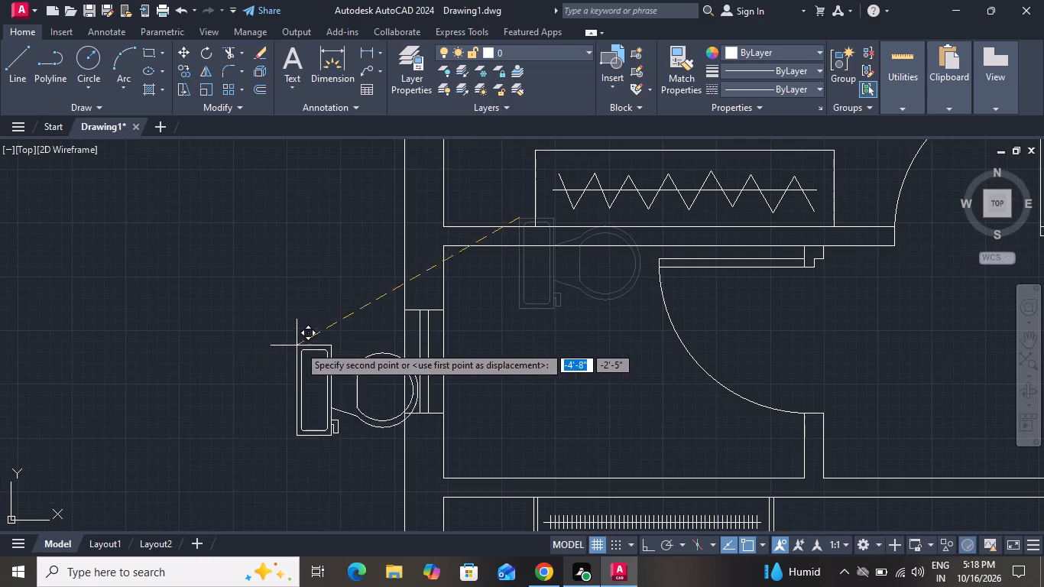
scroll(444, 330, up, 2)
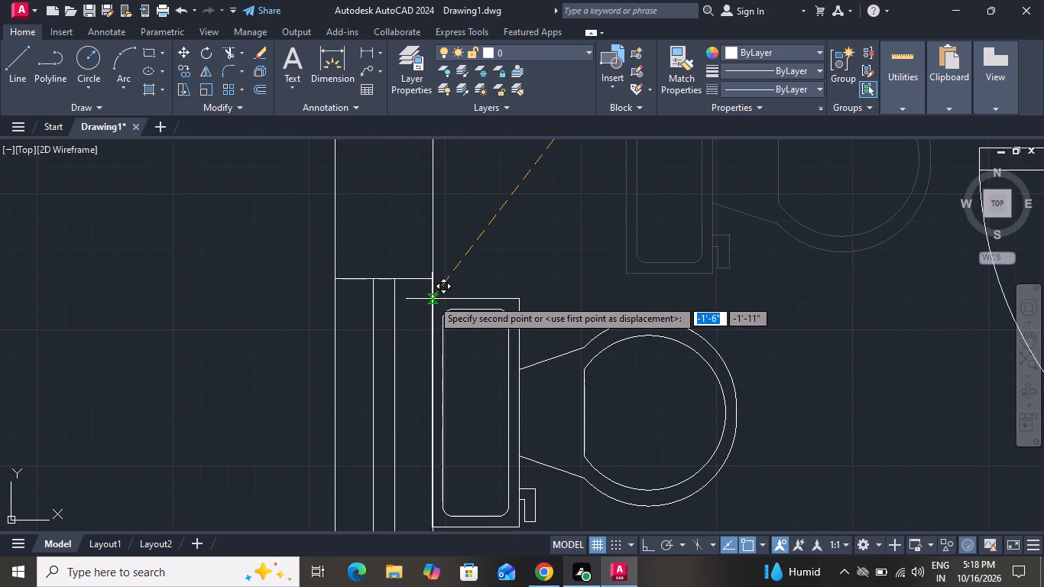
click(432, 299)
scroll(431, 306, down, 3)
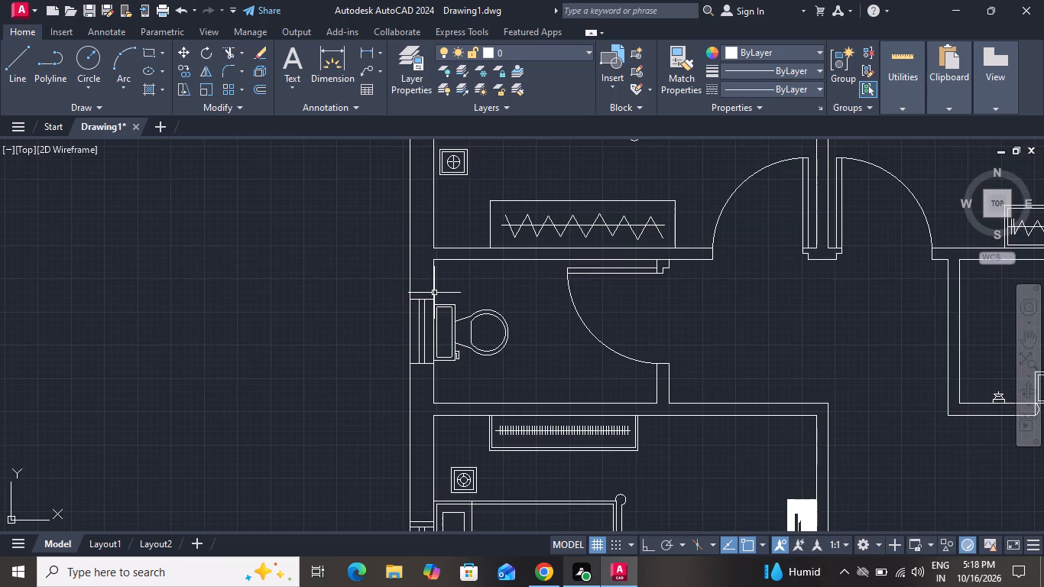
scroll(544, 358, down, 1)
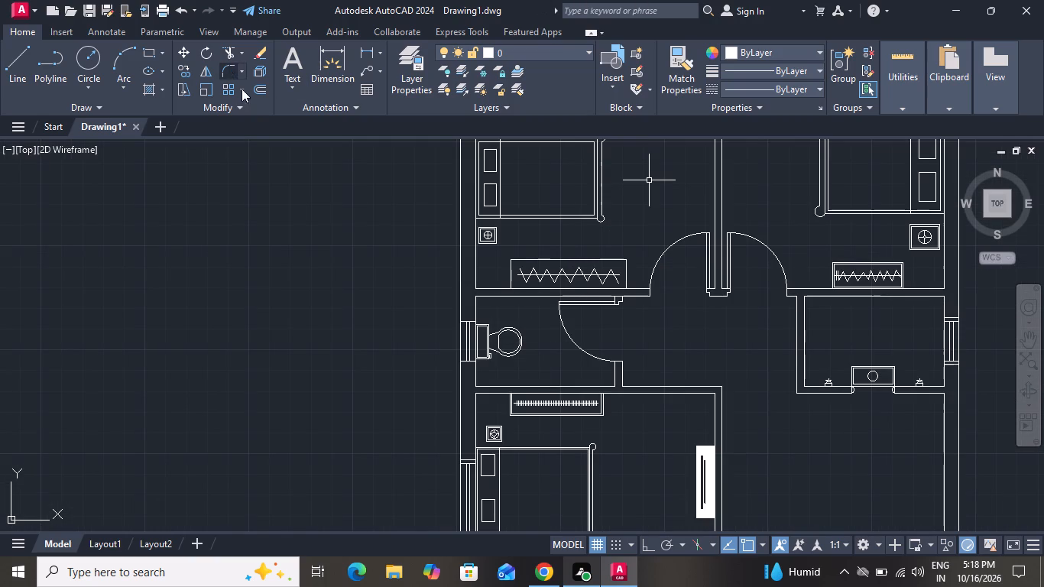
Draw a basin rectangle with a 3" fillet radius between the bathroom's lower wall and the door swing.
key(t)
key(BackSpace)
text(rec f)
key(space)
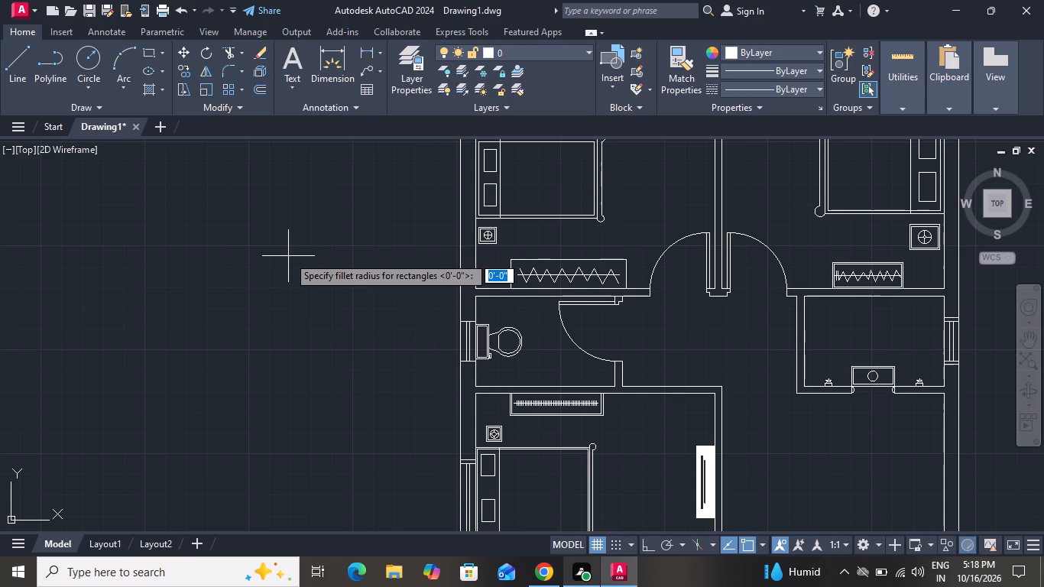
text(3)
key(space)
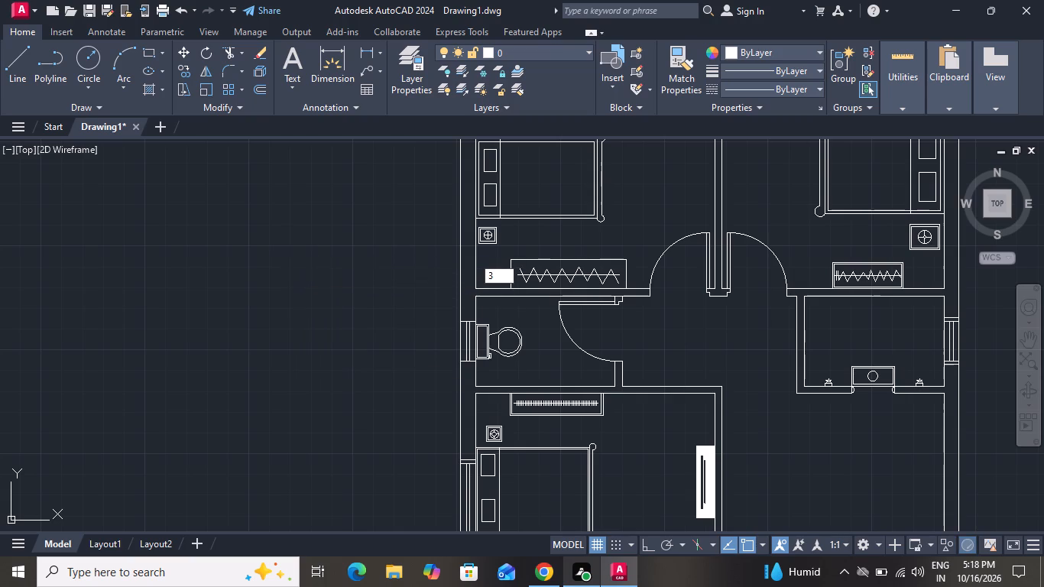
scroll(610, 358, up, 2)
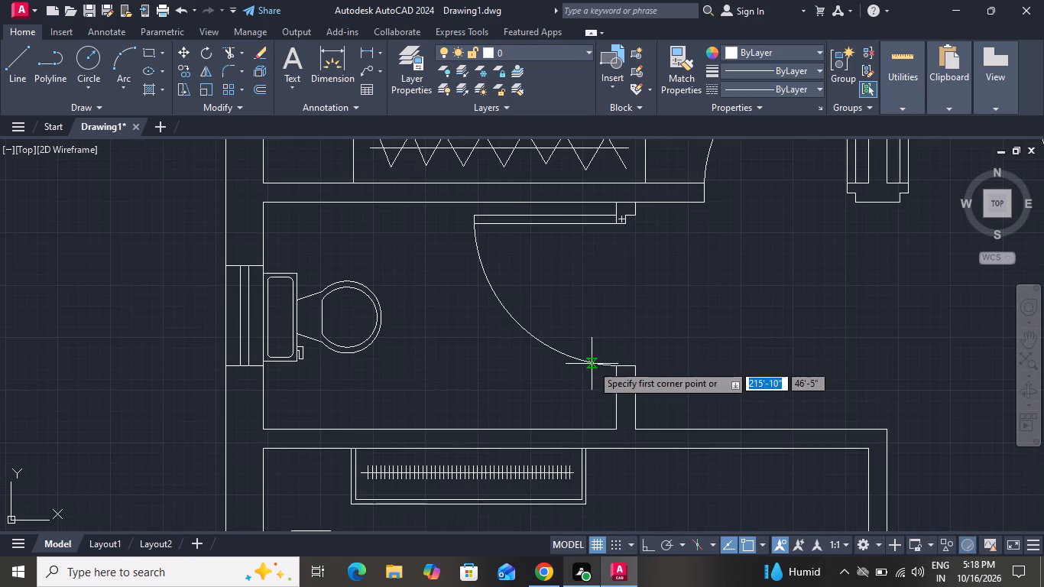
click(478, 410)
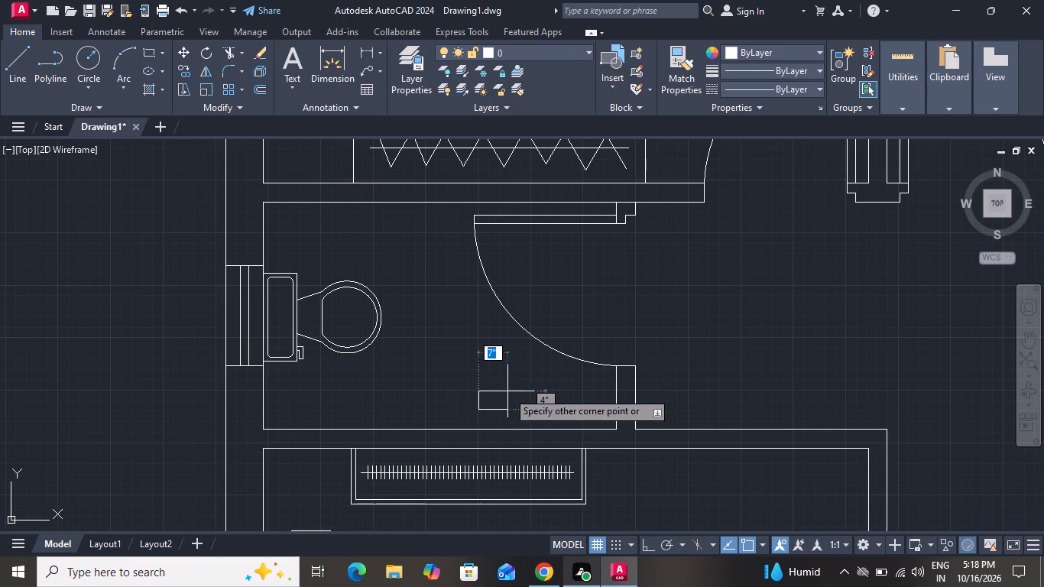
click(537, 368)
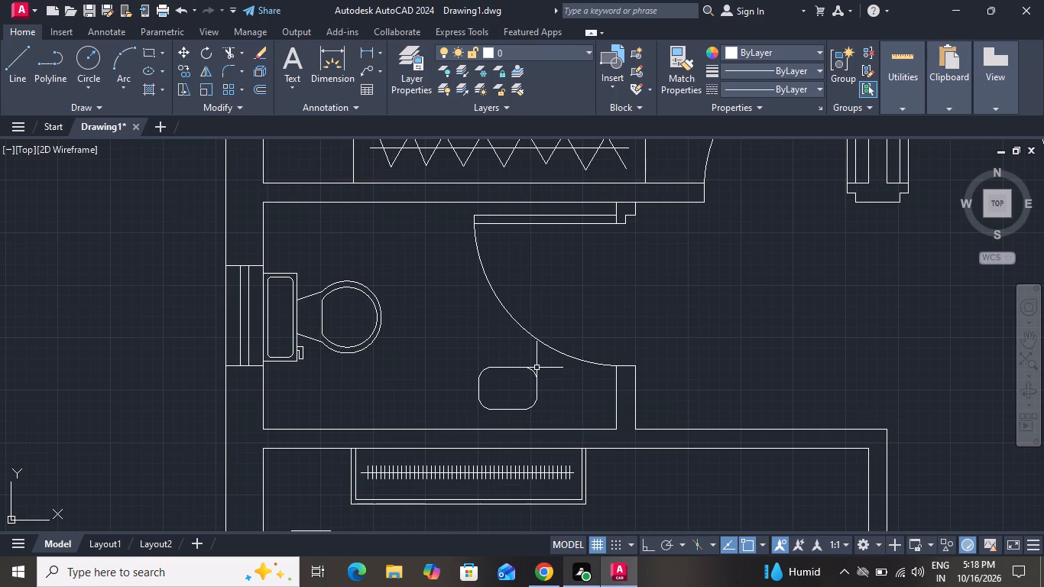
Offset the rounded basin rectangle 1" inward to form its inner rim.
text(o)
key(space)
key(1)
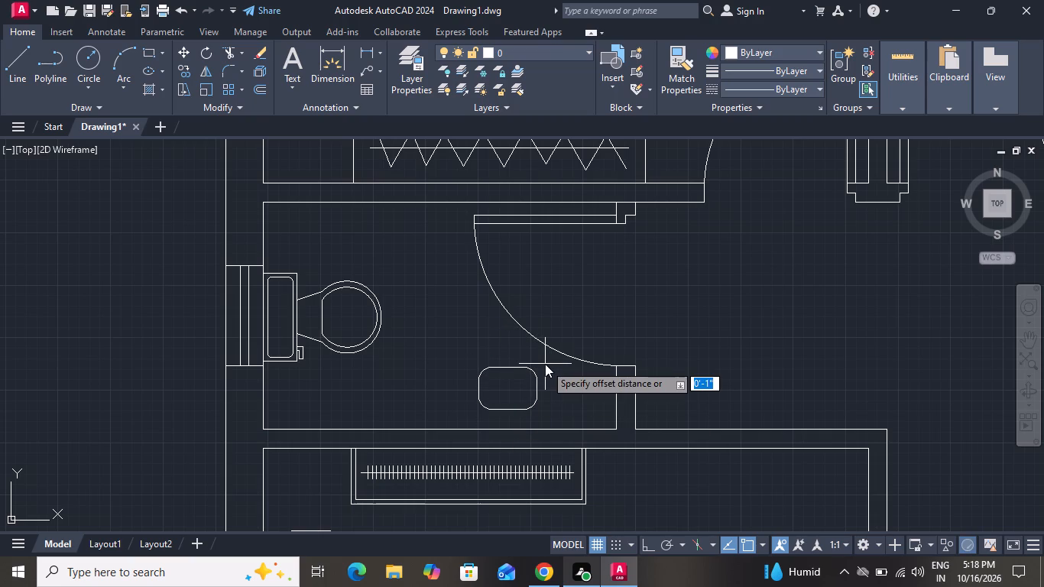
key(shift+quotedbl)
key(Return)
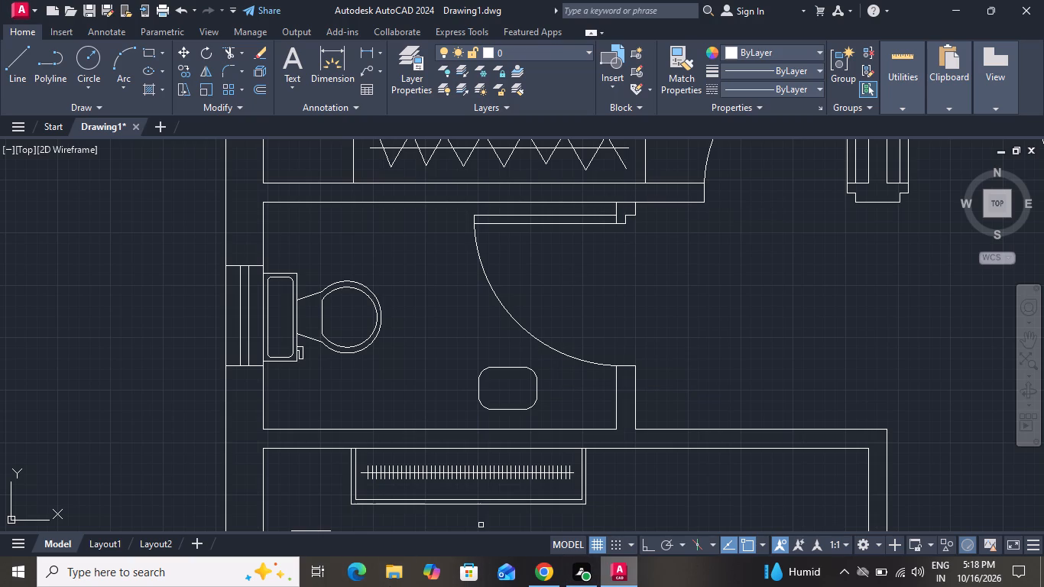
click(535, 385)
click(502, 388)
right_click(498, 388)
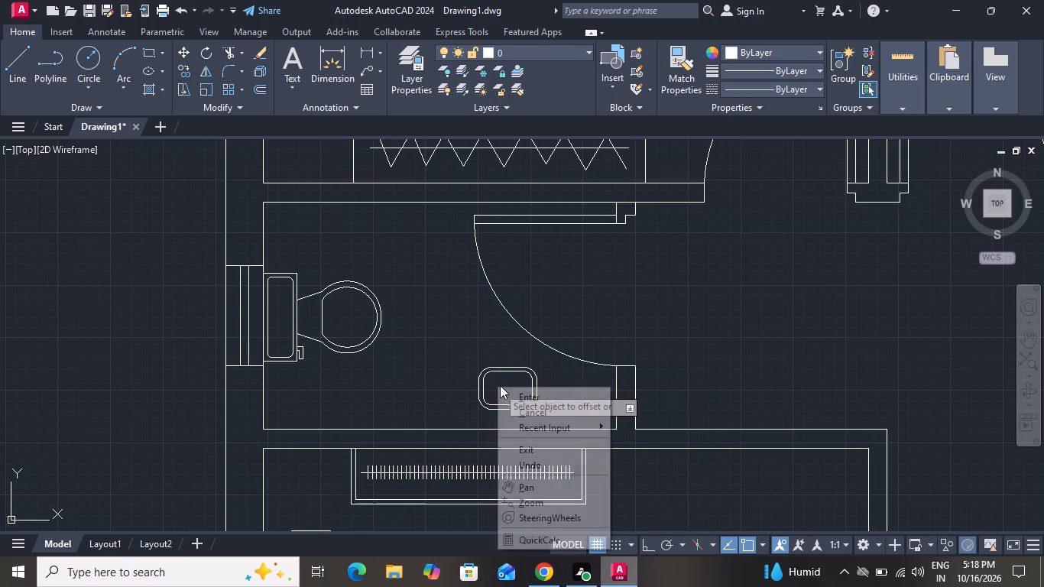
click(537, 414)
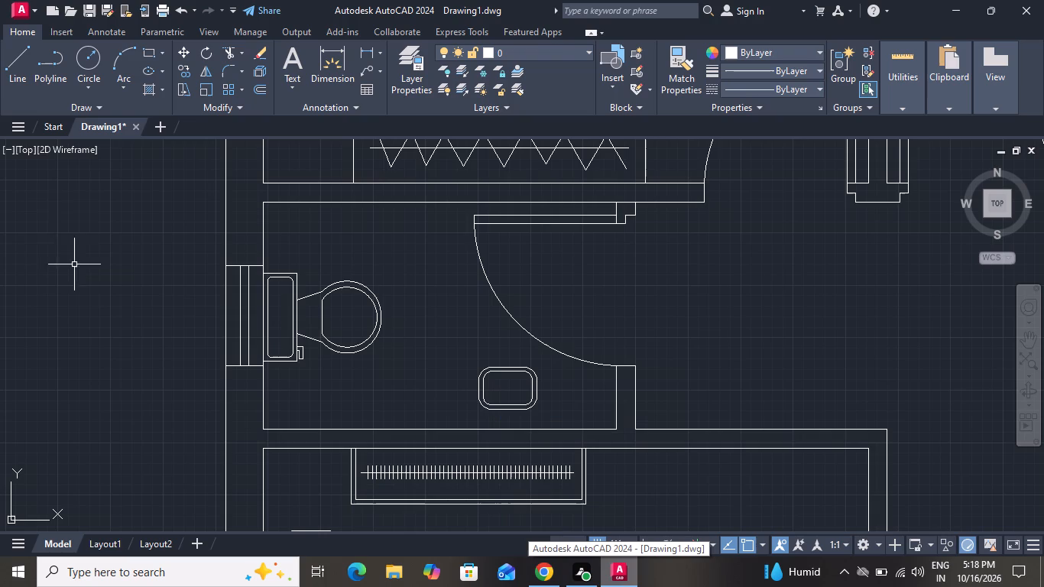
Draw a small drain circle at the centre of the basin.
click(88, 60)
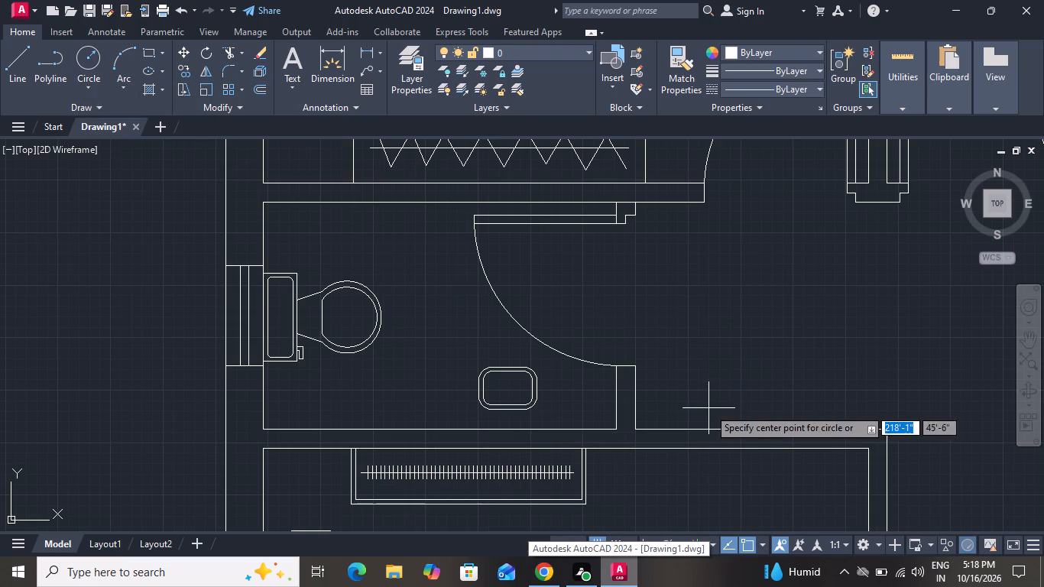
scroll(524, 415, up, 3)
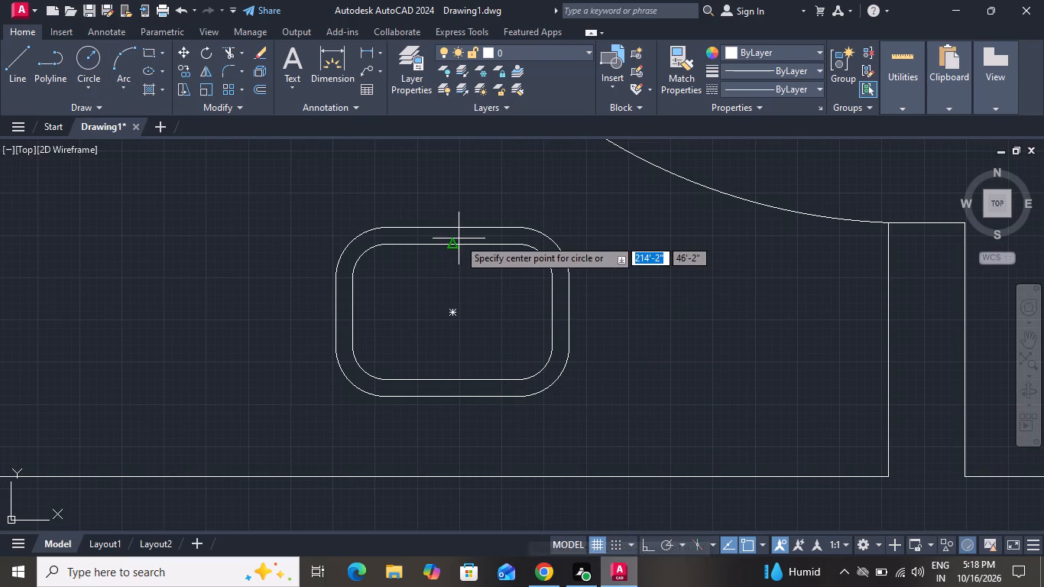
click(457, 310)
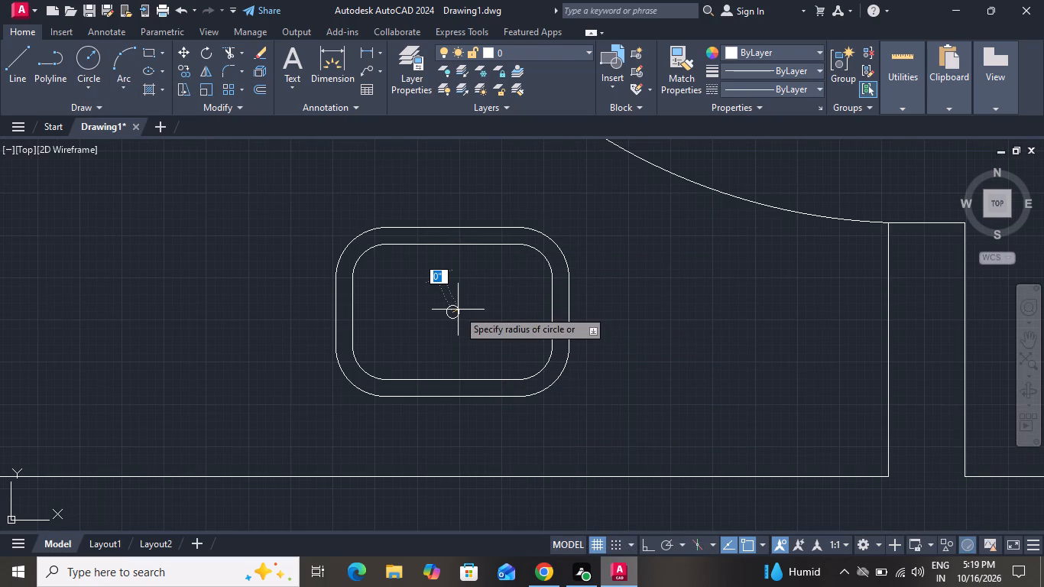
click(462, 308)
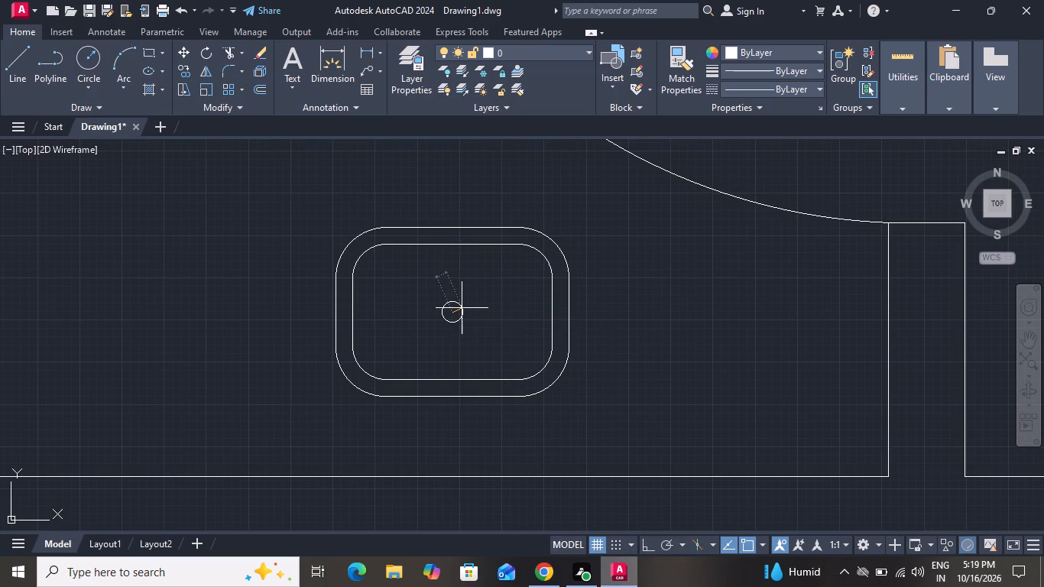
scroll(513, 343, down, 1)
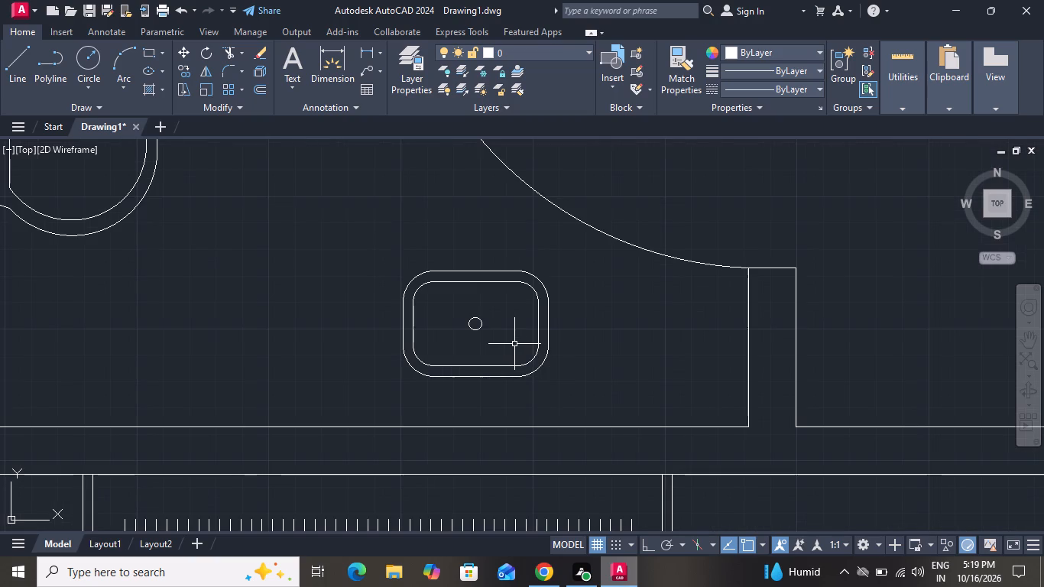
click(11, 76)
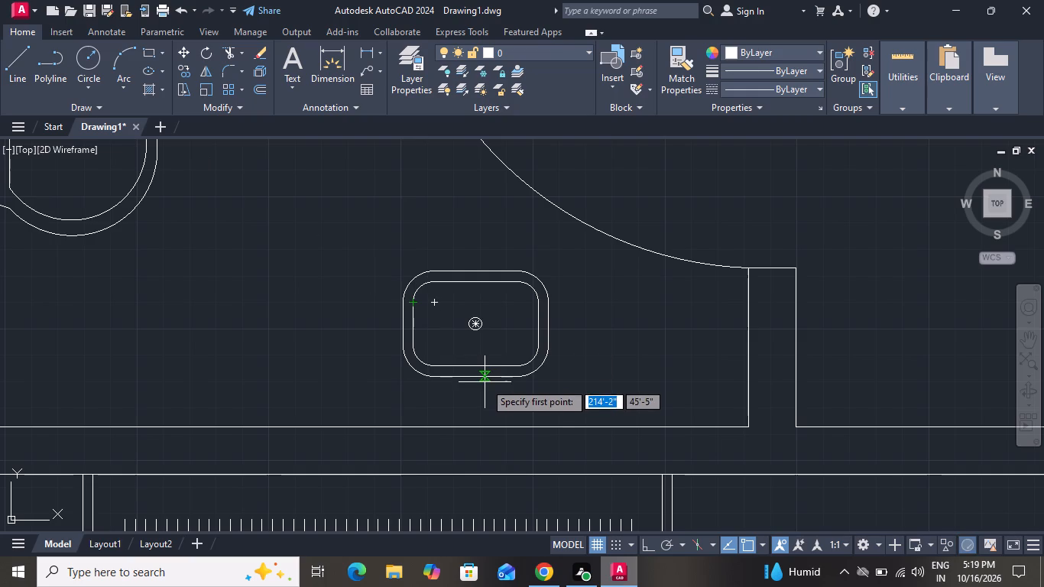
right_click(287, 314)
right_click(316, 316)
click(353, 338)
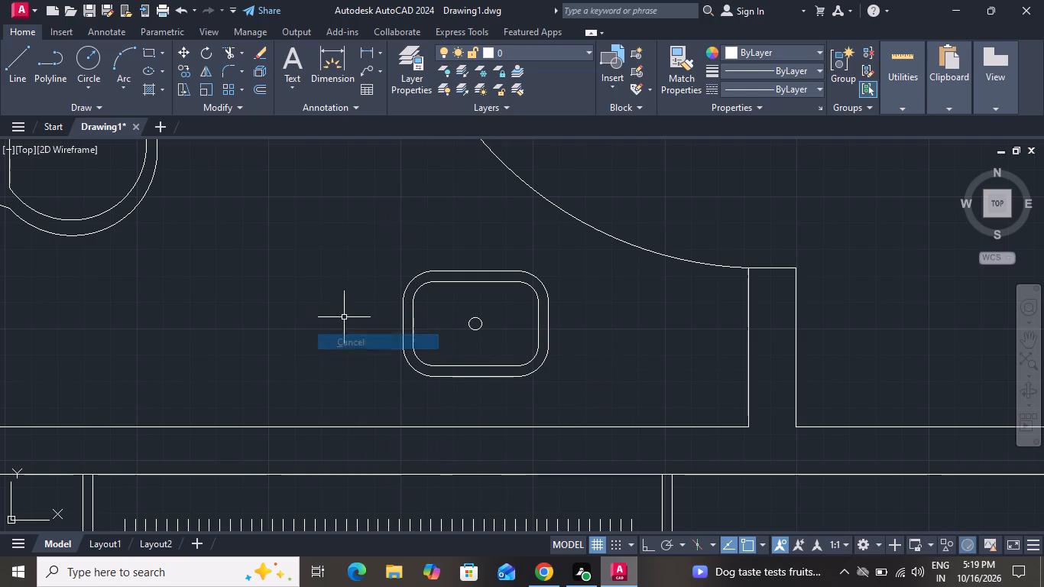
Draw a narrow tap rectangle about 1" wide from the basin's lower outer edge up to just below the drain circle.
click(148, 58)
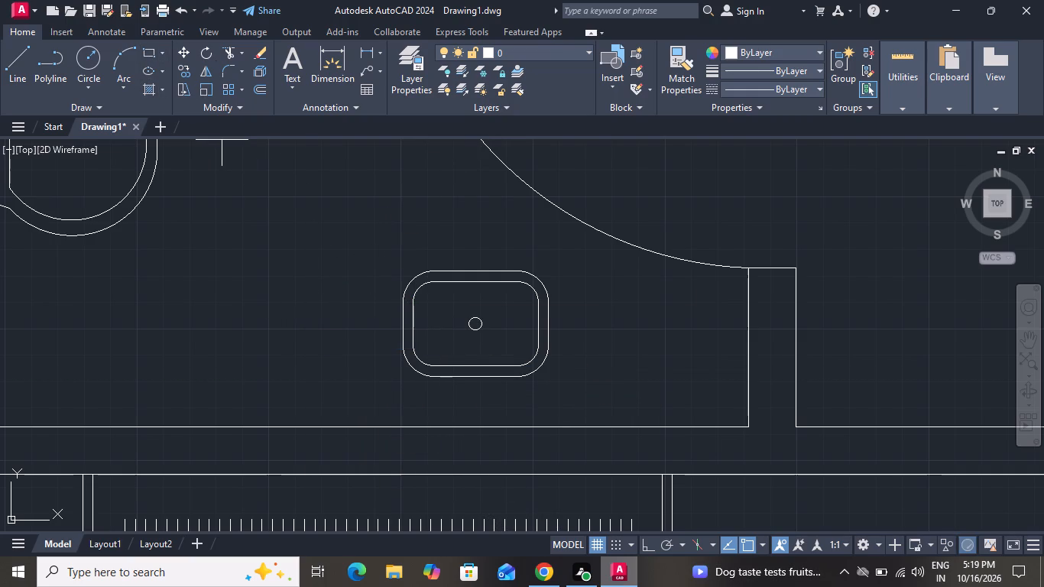
scroll(409, 376, up, 1)
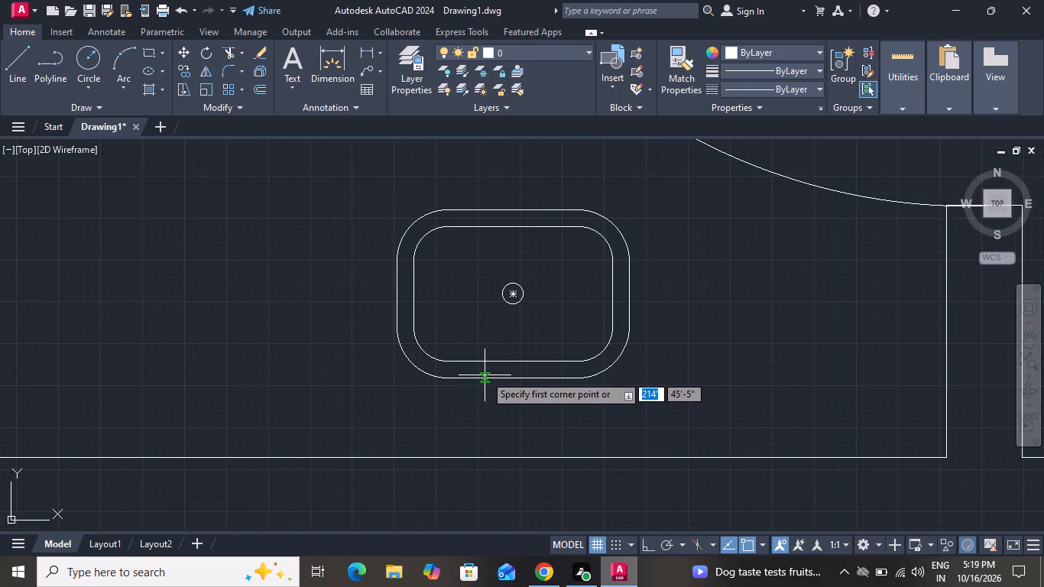
click(492, 374)
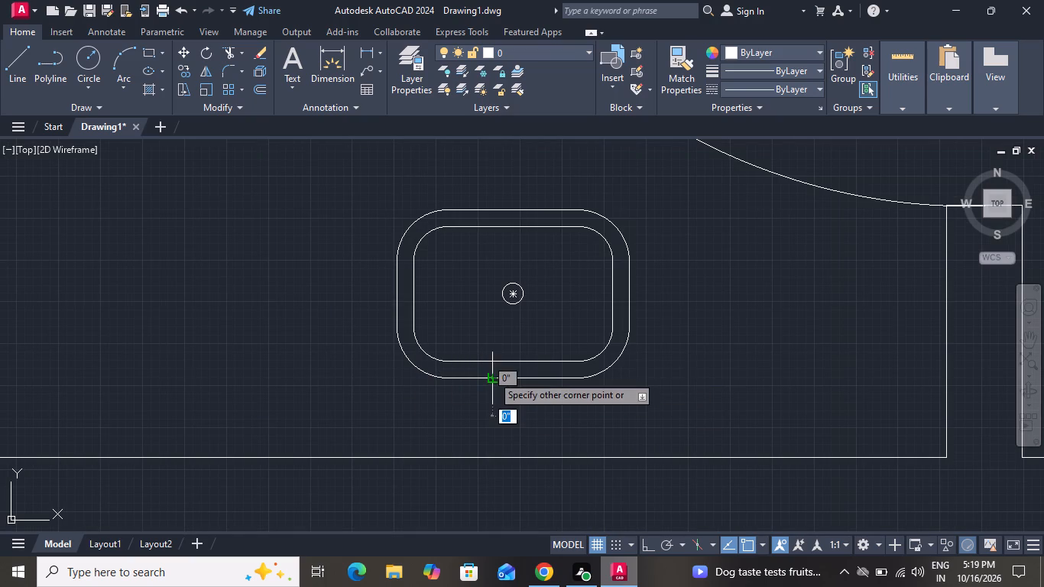
click(513, 315)
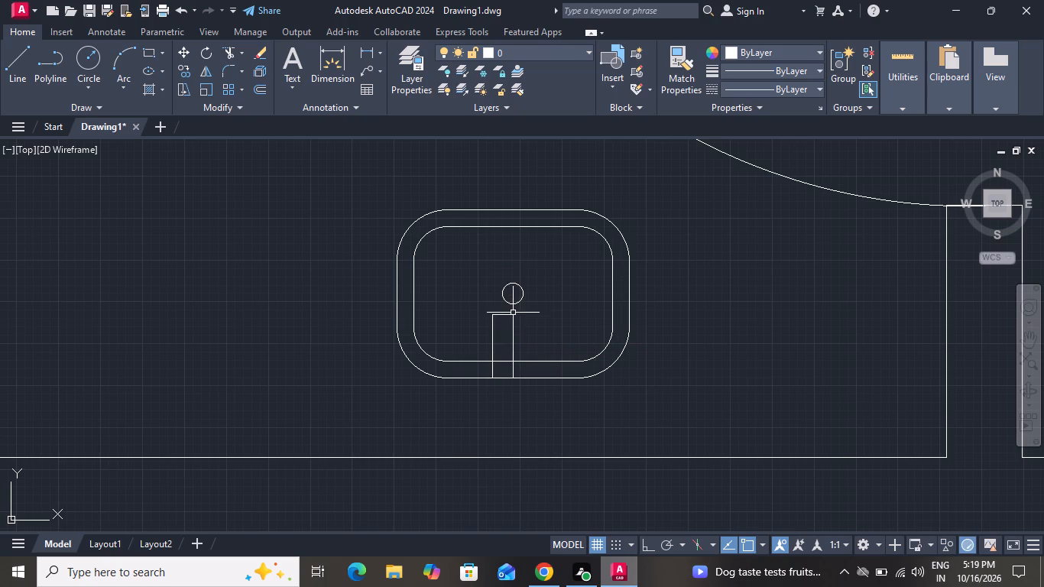
Move the tap rectangle sideways along the basin's lower edge so it sits centred below the drain circle.
click(513, 319)
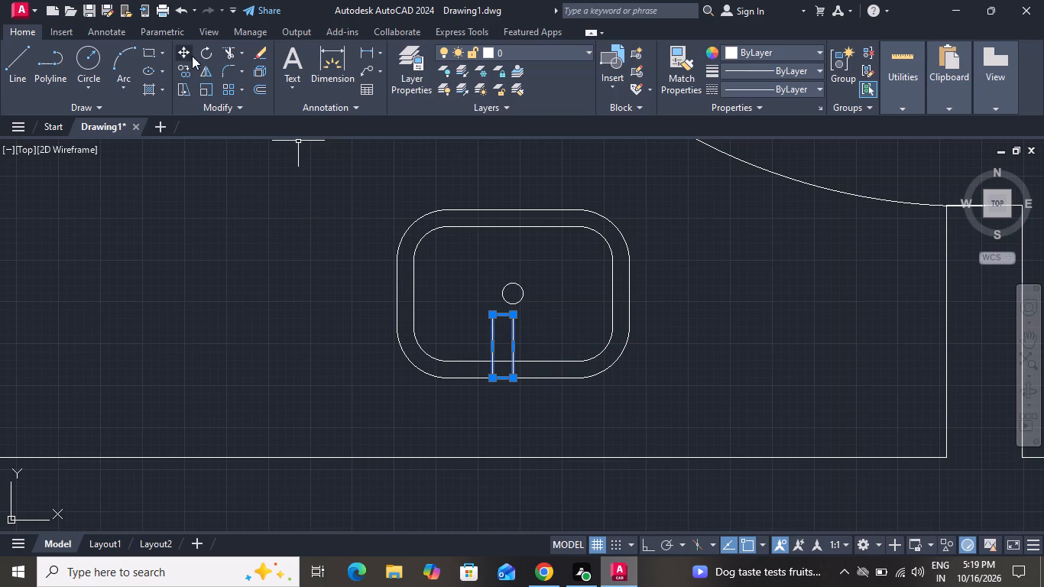
click(182, 48)
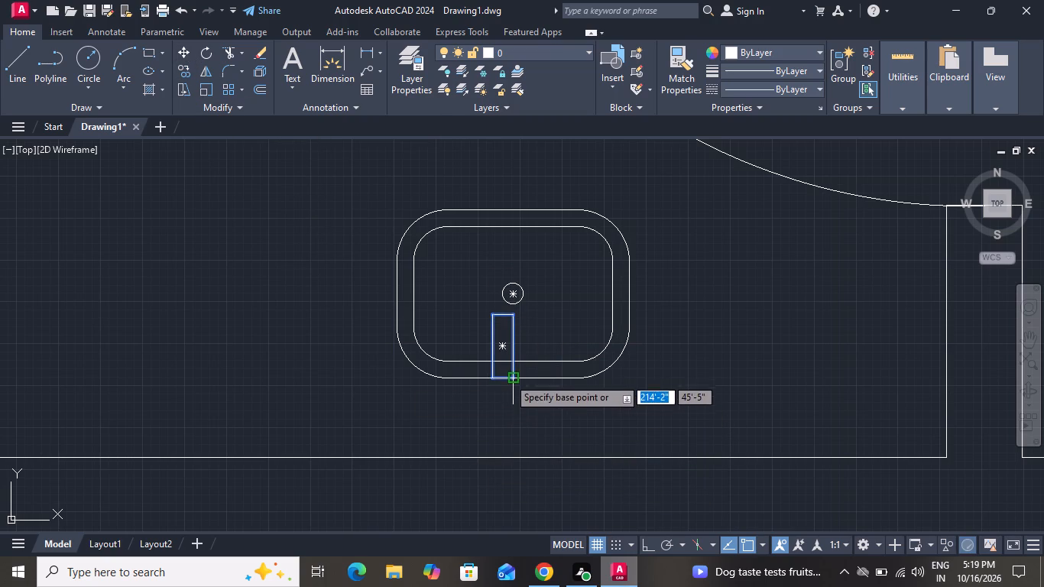
click(508, 375)
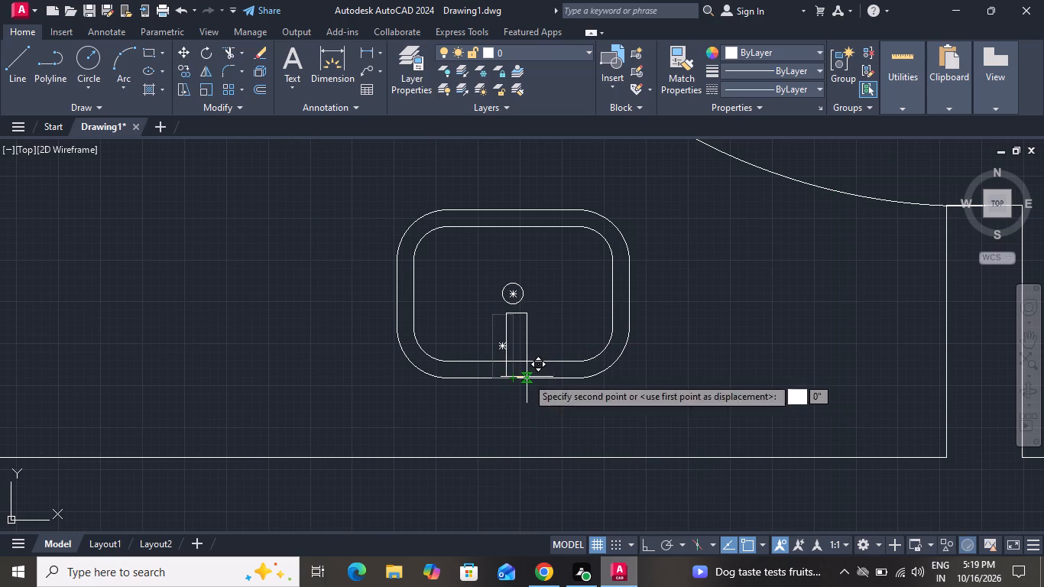
click(521, 376)
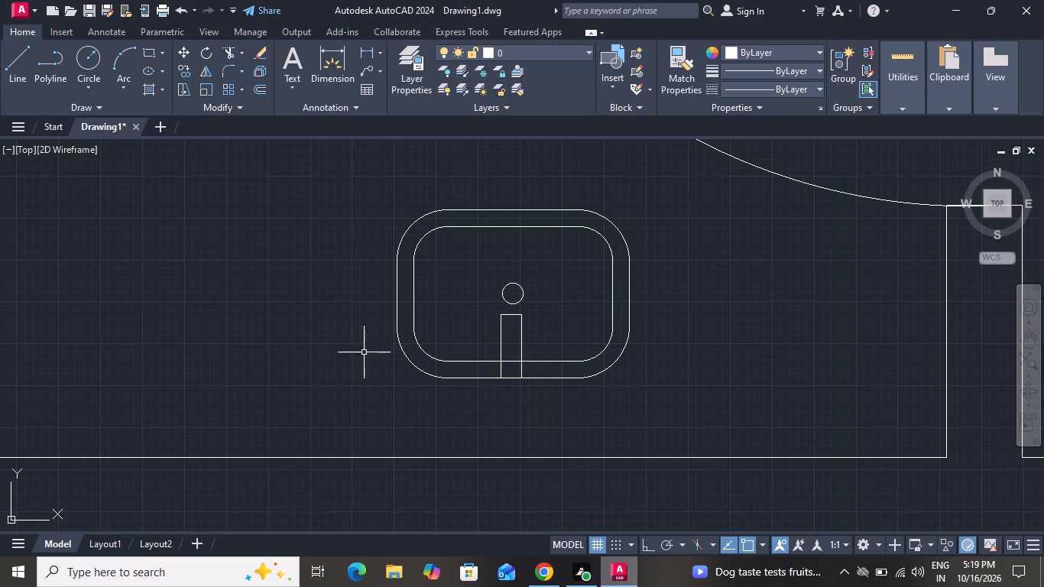
Draw a vertical counter line about 1'-4" long up from the bathroom's lower wall, just left of the basin.
click(14, 70)
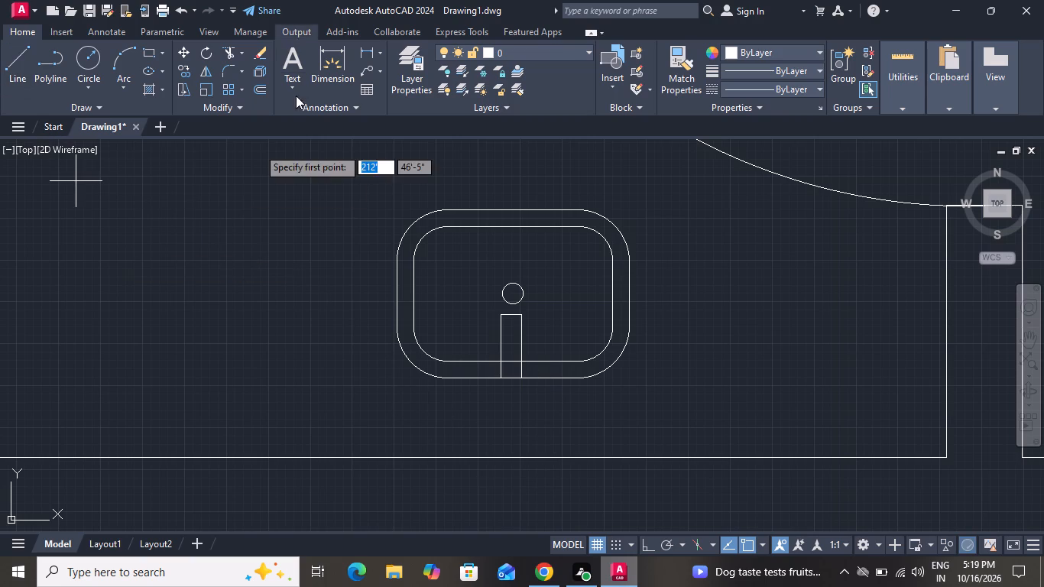
click(363, 459)
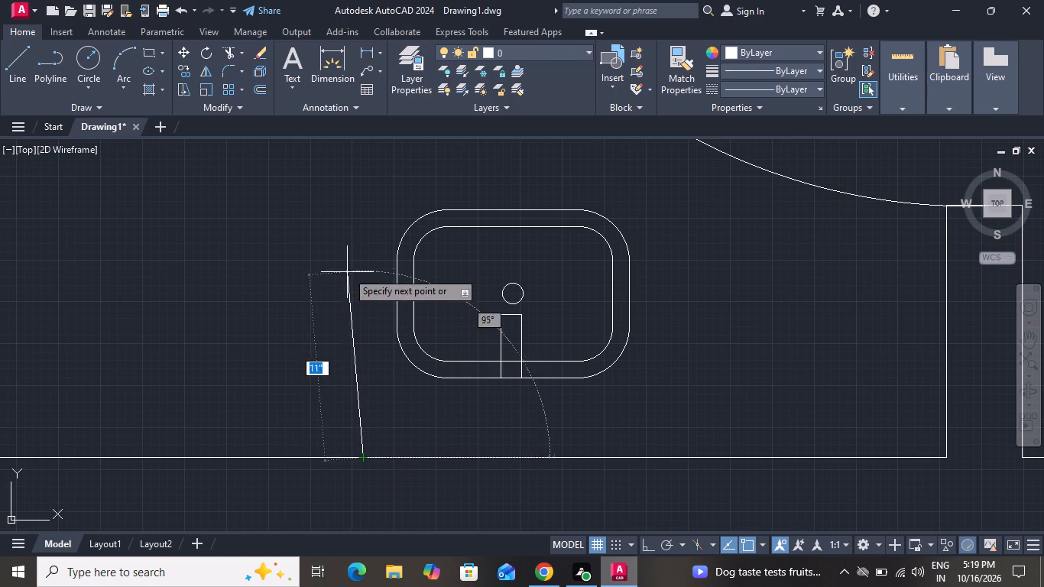
click(650, 544)
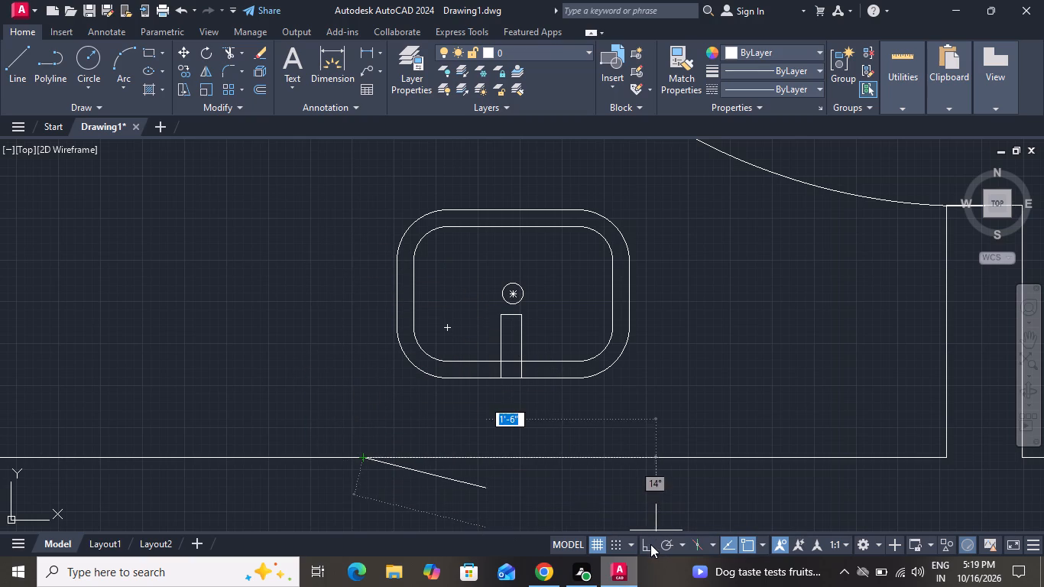
click(381, 183)
right_click(381, 183)
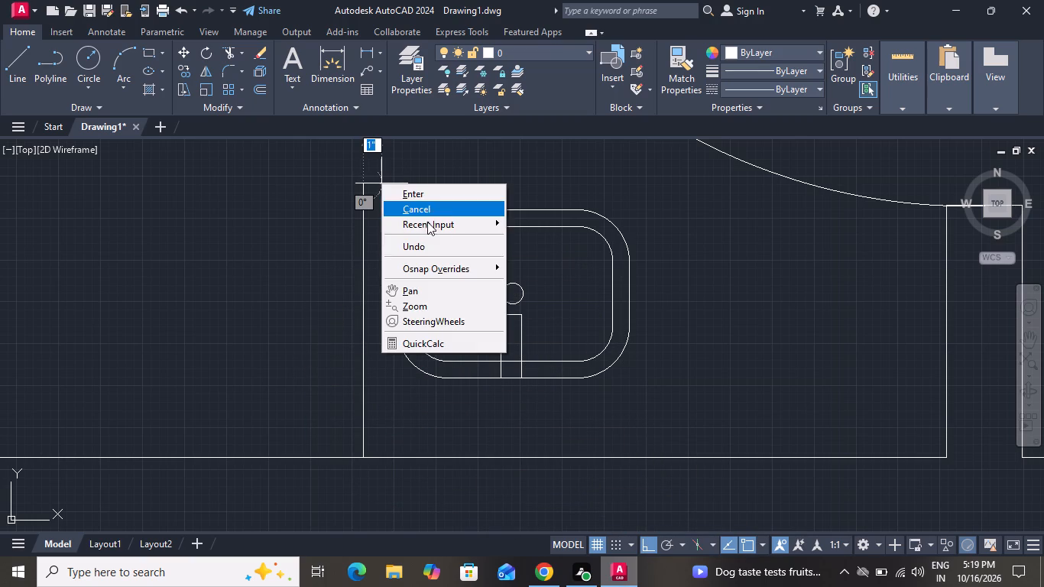
click(445, 207)
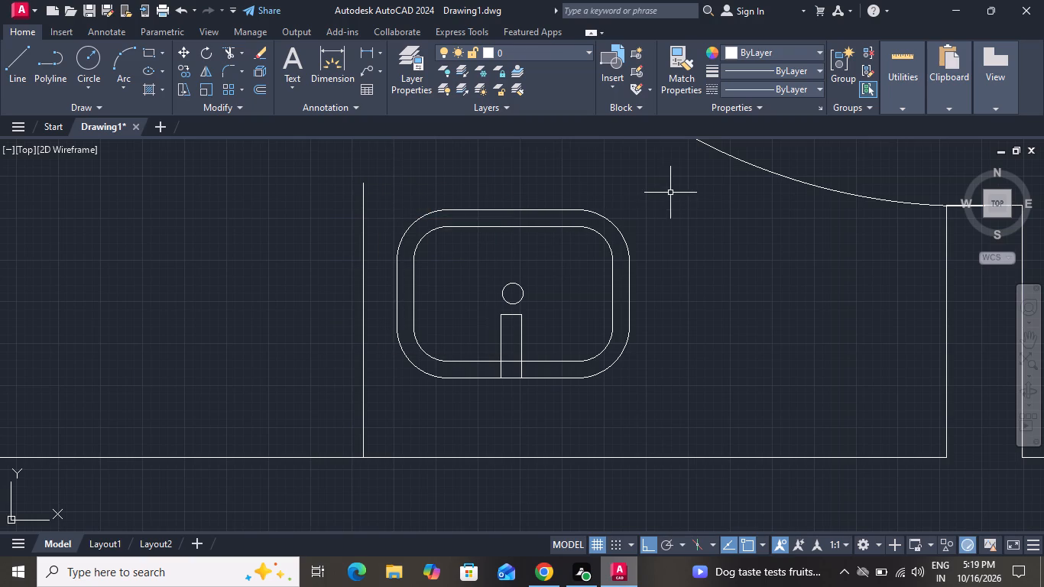
Move the whole basin with its drain and tap down and left, close to the lower wall and the vertical counter line.
click(670, 192)
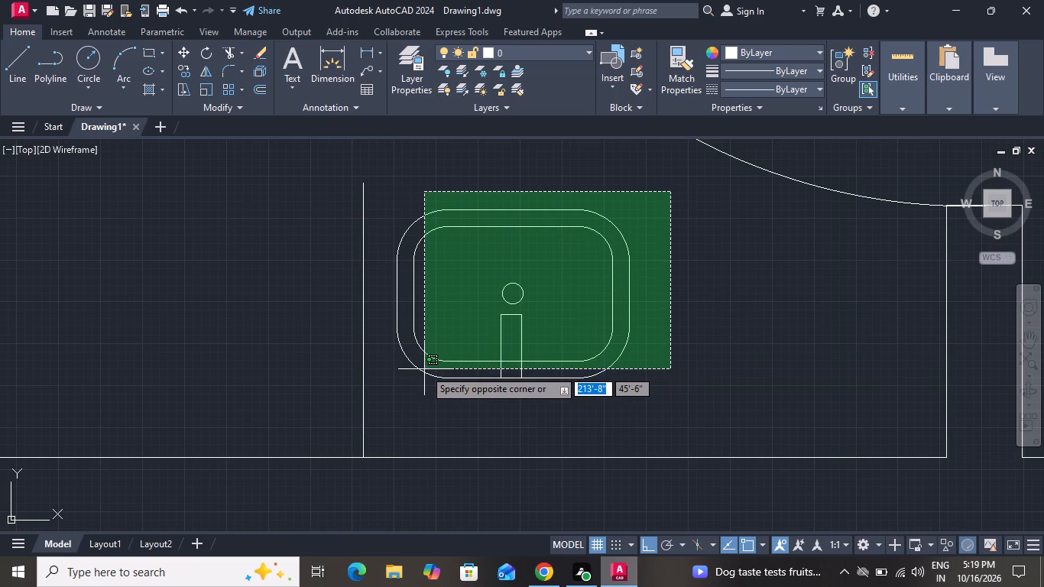
click(387, 389)
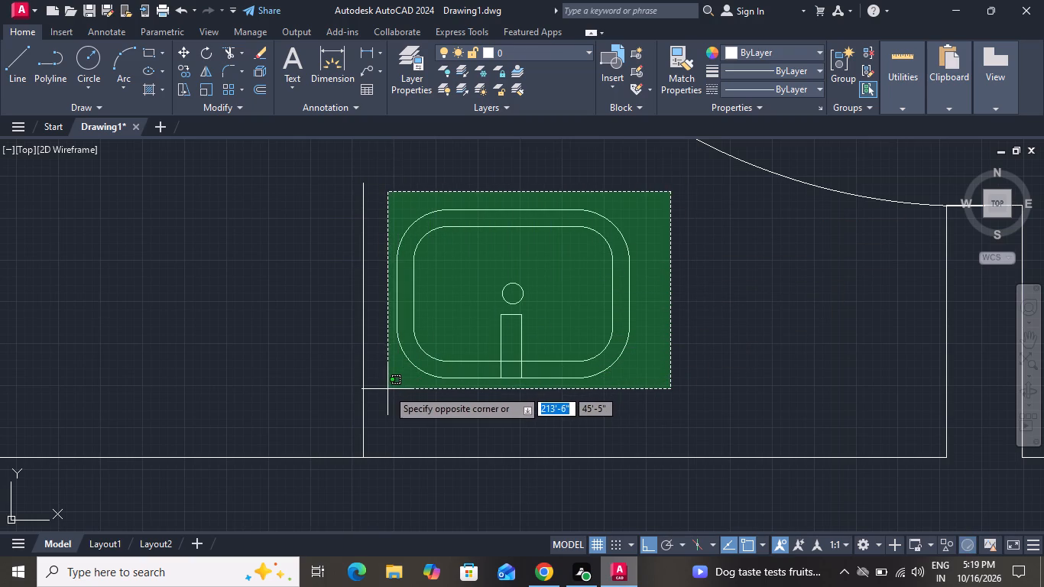
click(178, 51)
click(544, 271)
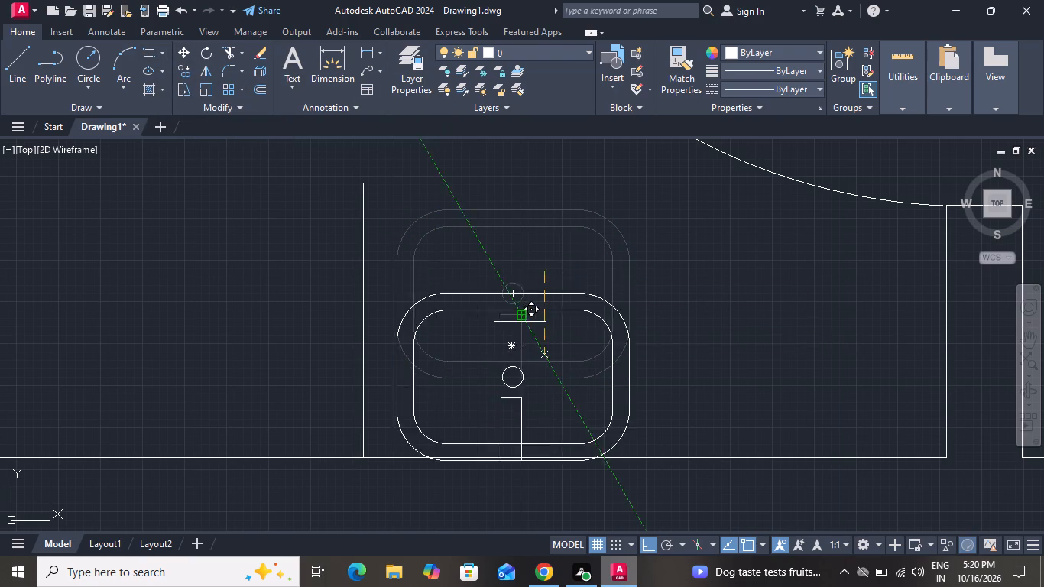
click(648, 539)
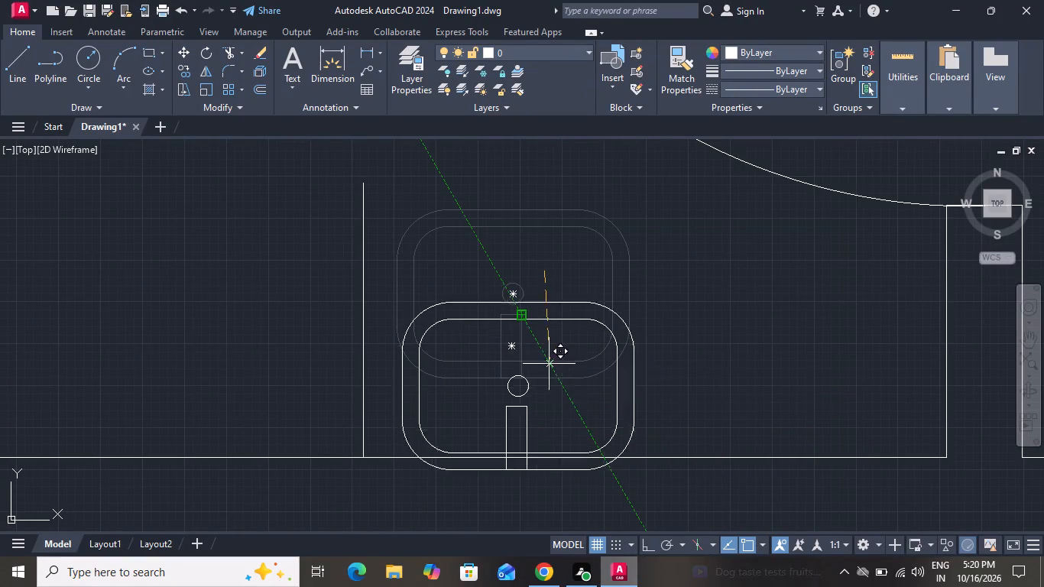
click(526, 329)
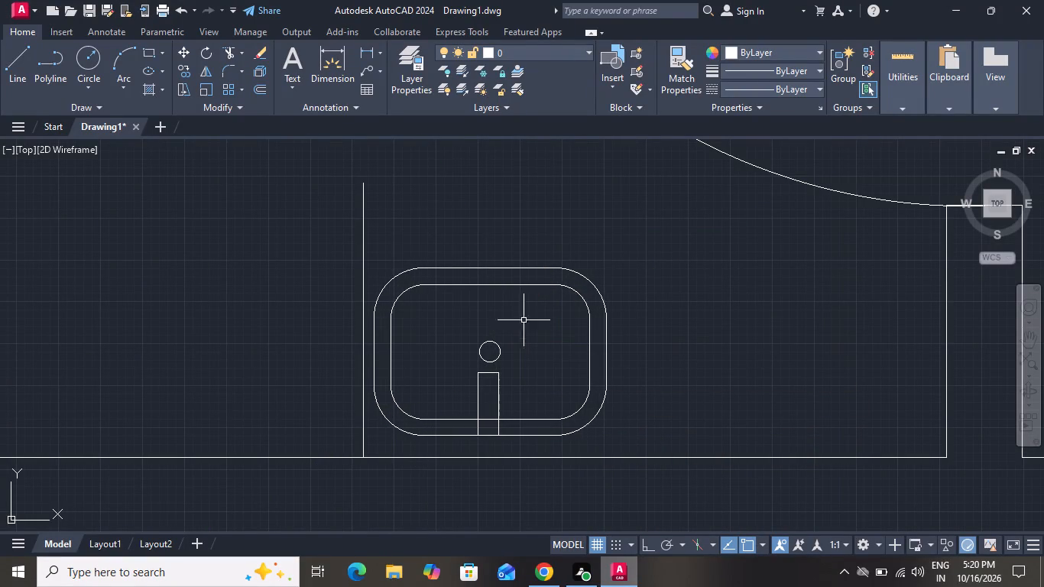
Draw the counter outline from the vertical line across above the basin and about 1'-2" down to the bathroom's lower wall.
click(21, 47)
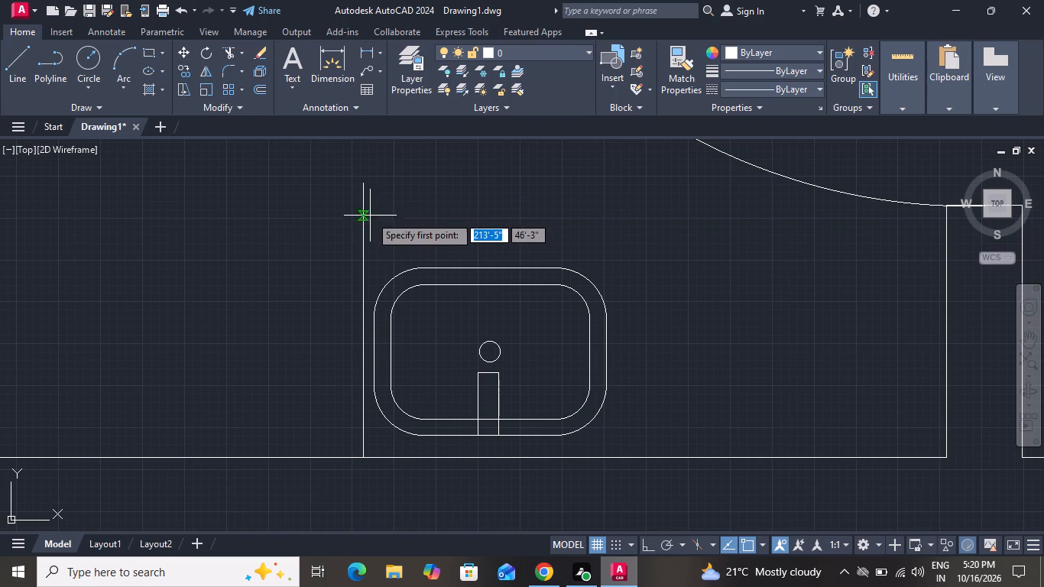
click(364, 216)
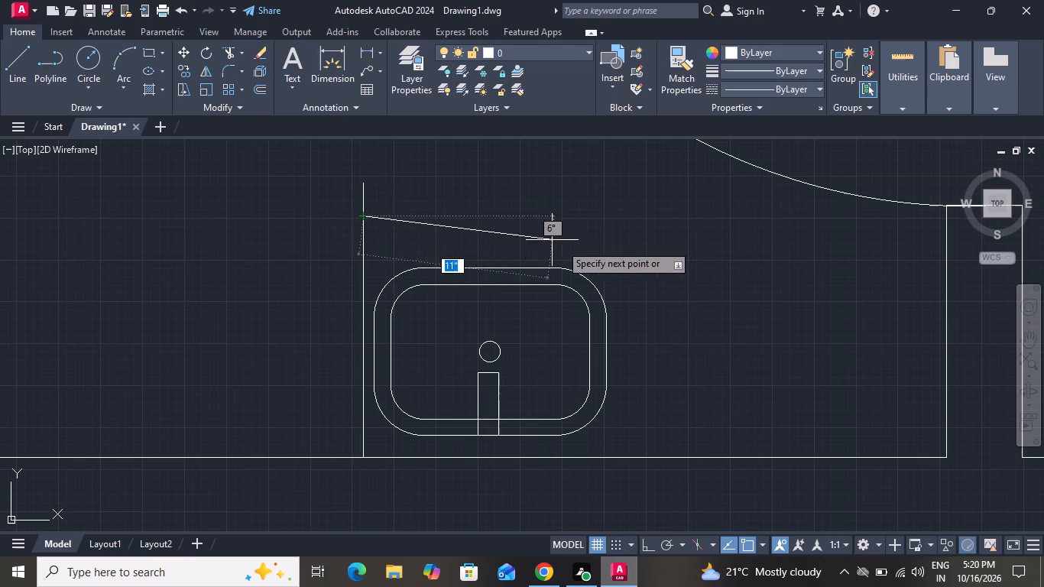
click(650, 537)
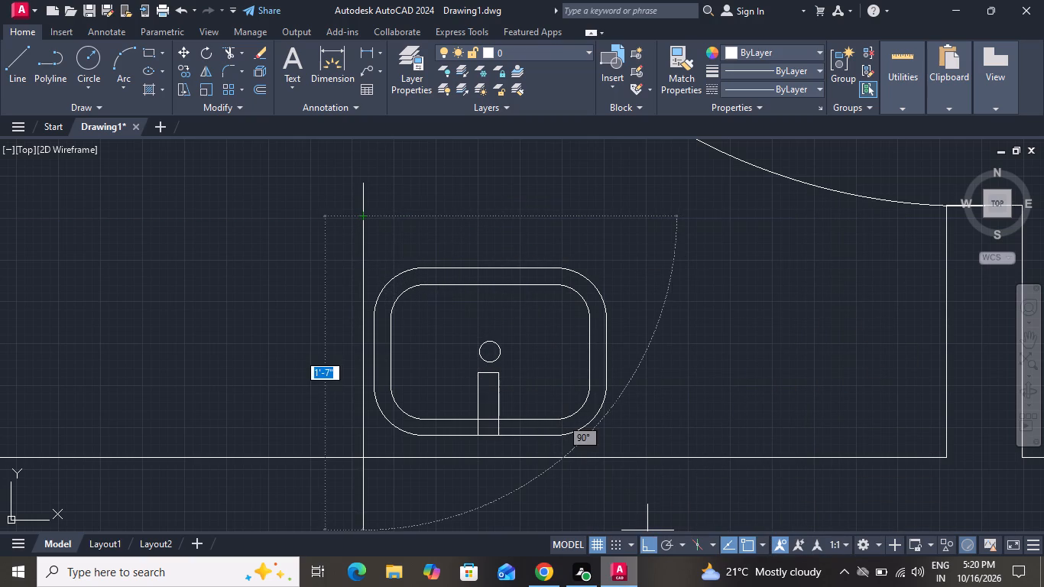
click(631, 285)
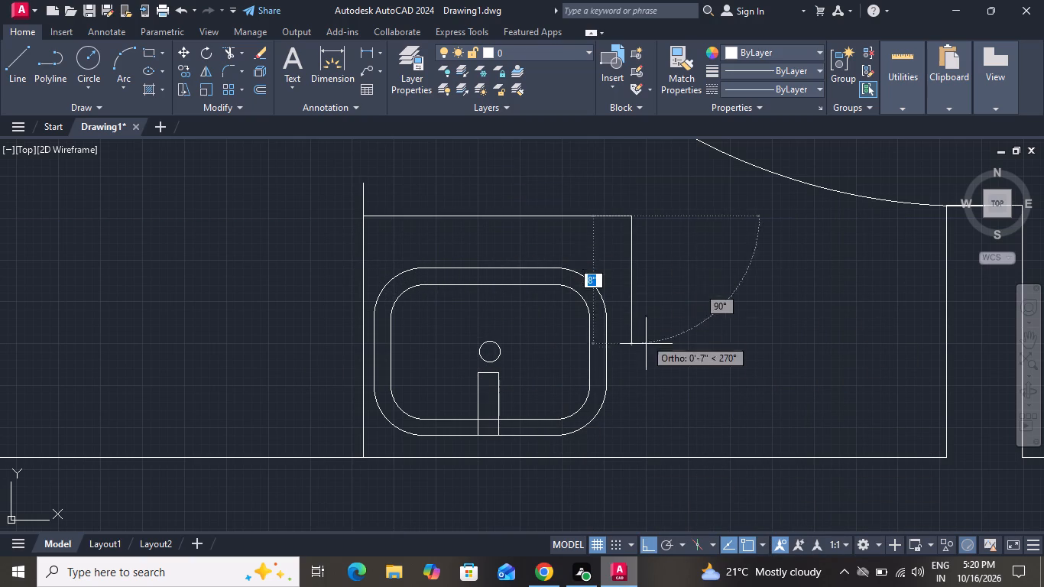
click(637, 462)
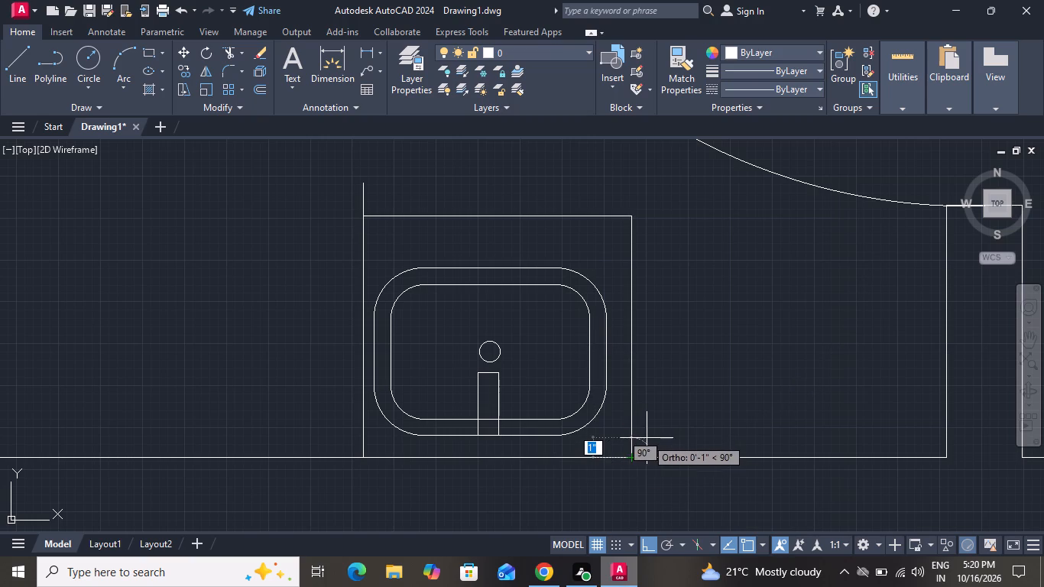
right_drag(661, 439, 661, 449)
click(710, 287)
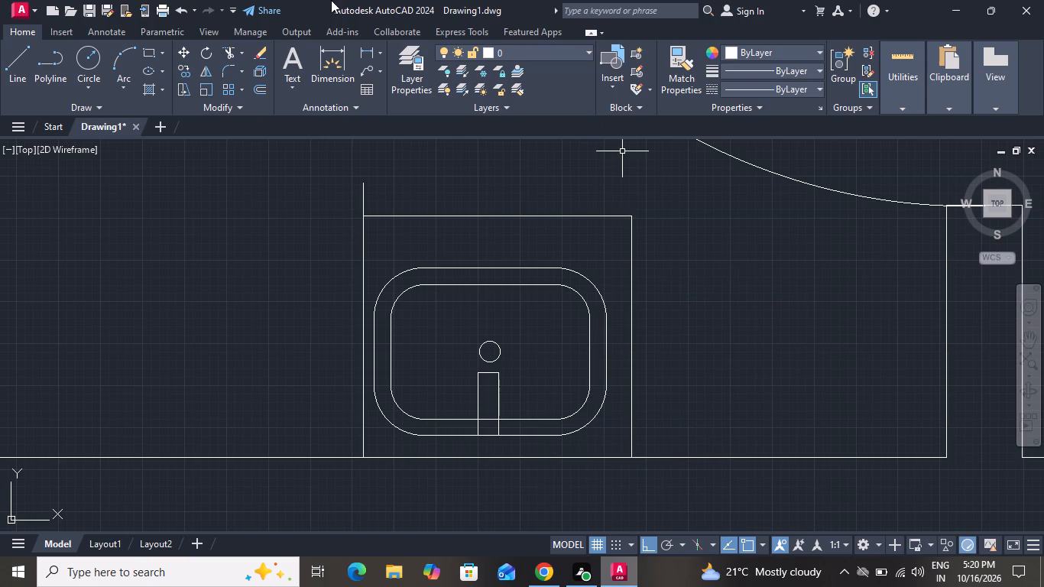
Trim the end of the vertical counter line that projects above the counter's upper edge.
click(232, 50)
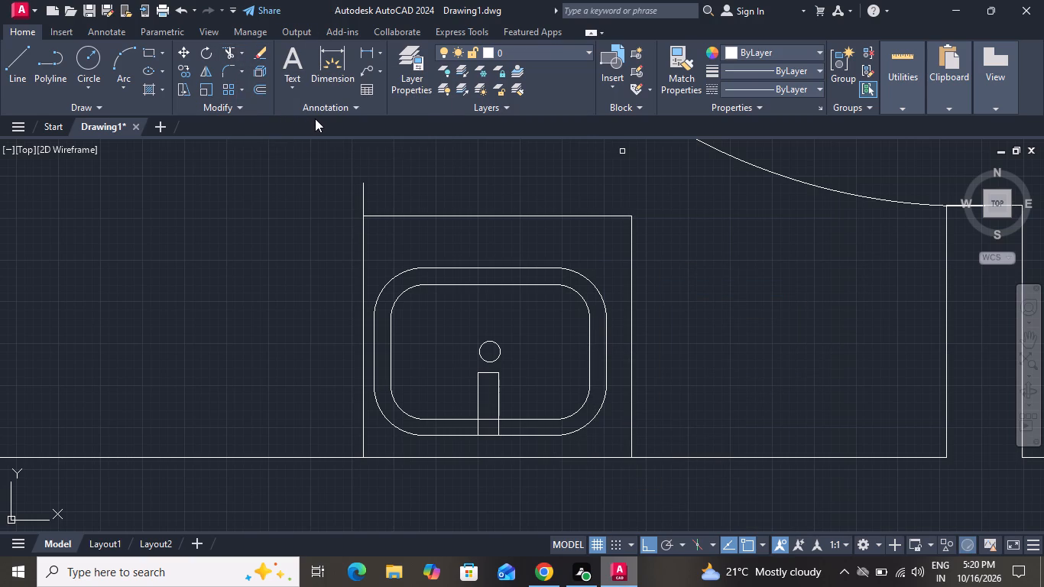
drag(349, 190, 365, 198)
click(391, 196)
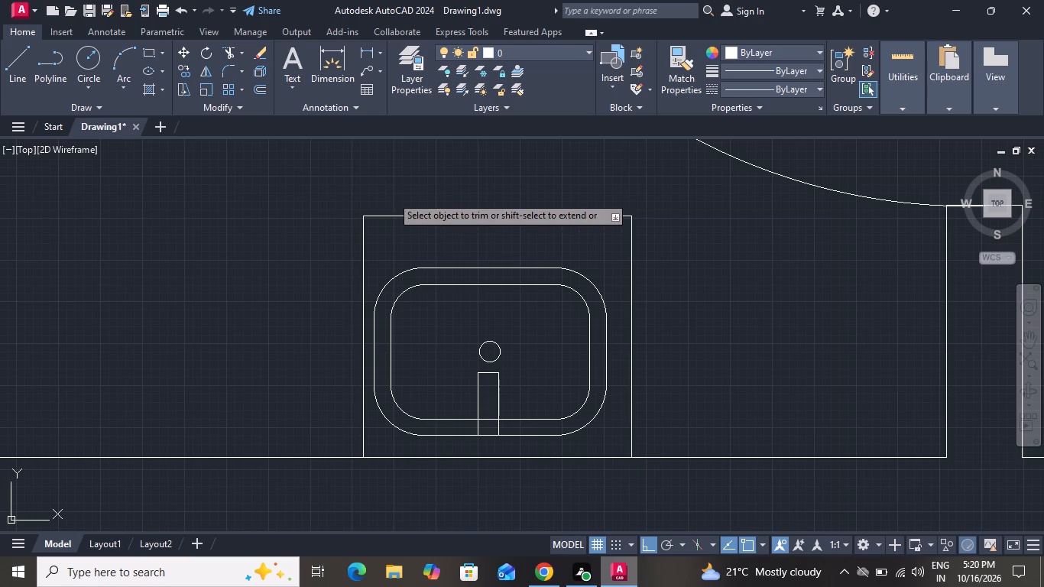
right_drag(392, 175, 387, 193)
click(422, 212)
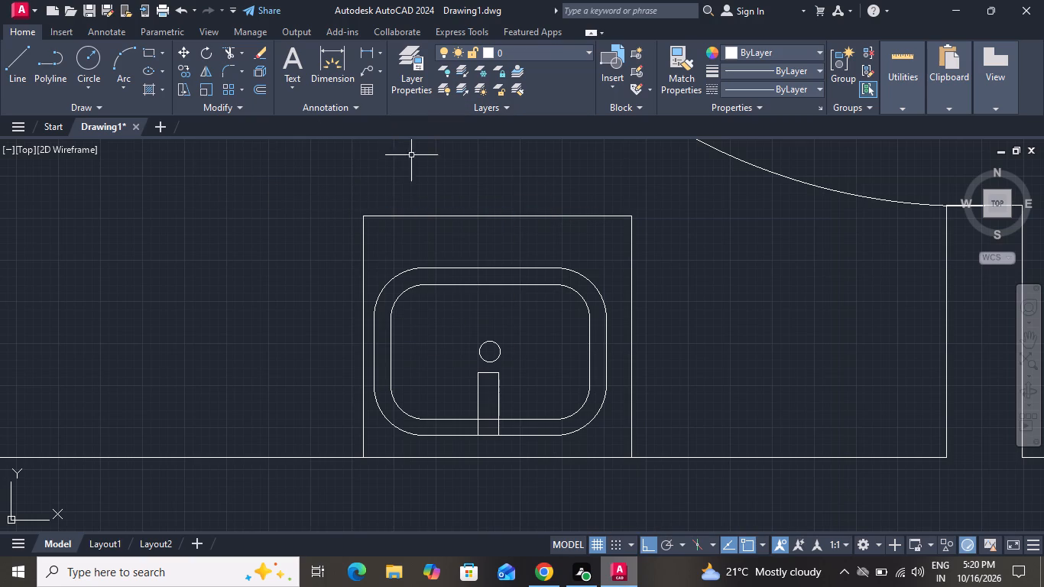
Place a multiline text label reading "bedroom" beside the bed in the upper-left bedroom.
scroll(428, 199, down, 2)
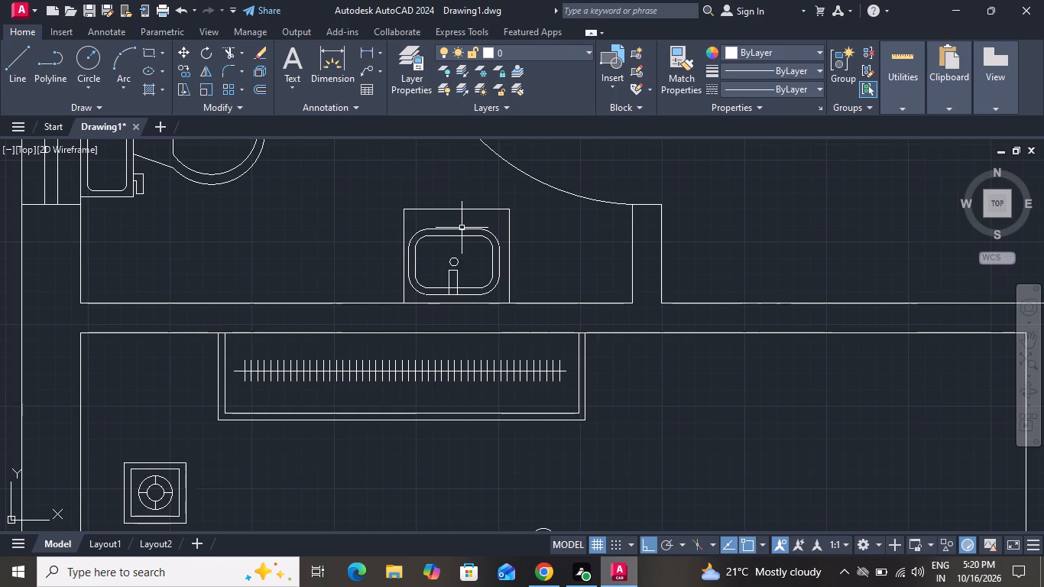
scroll(462, 227, down, 4)
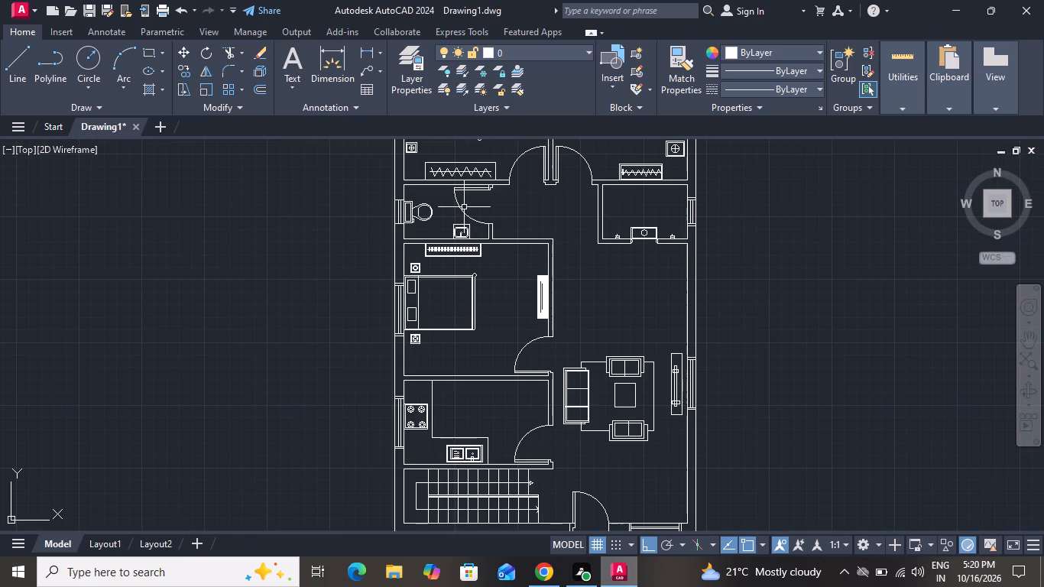
scroll(464, 207, down, 2)
scroll(507, 148, up, 1)
scroll(522, 279, down, 2)
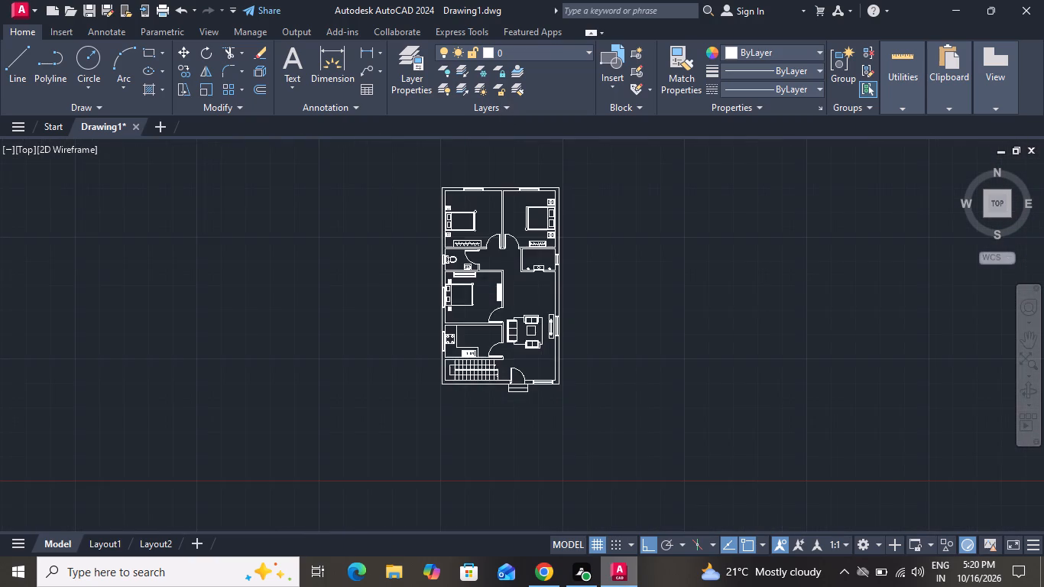
scroll(540, 197, up, 2)
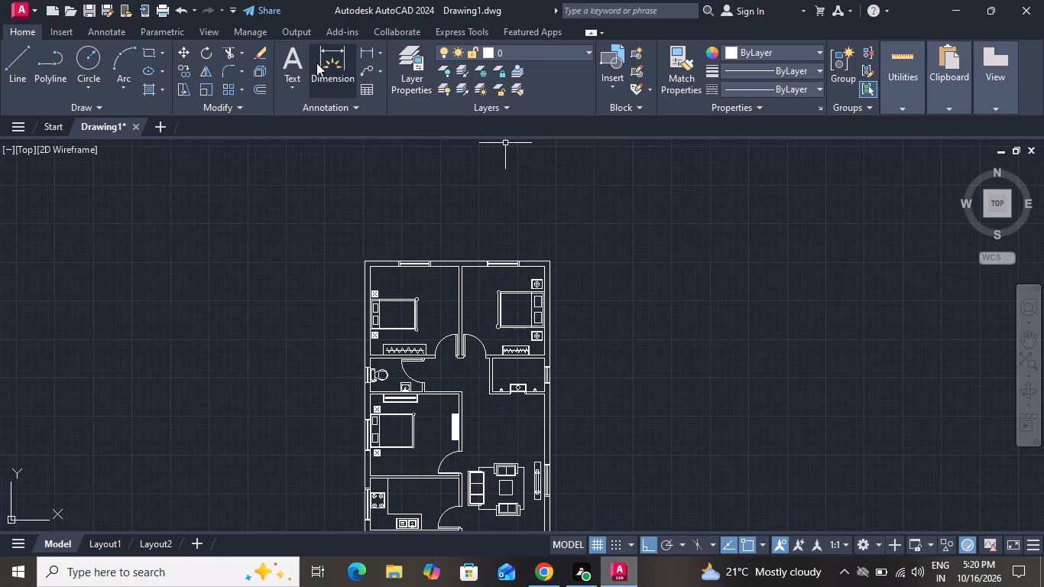
click(304, 61)
scroll(433, 302, up, 3)
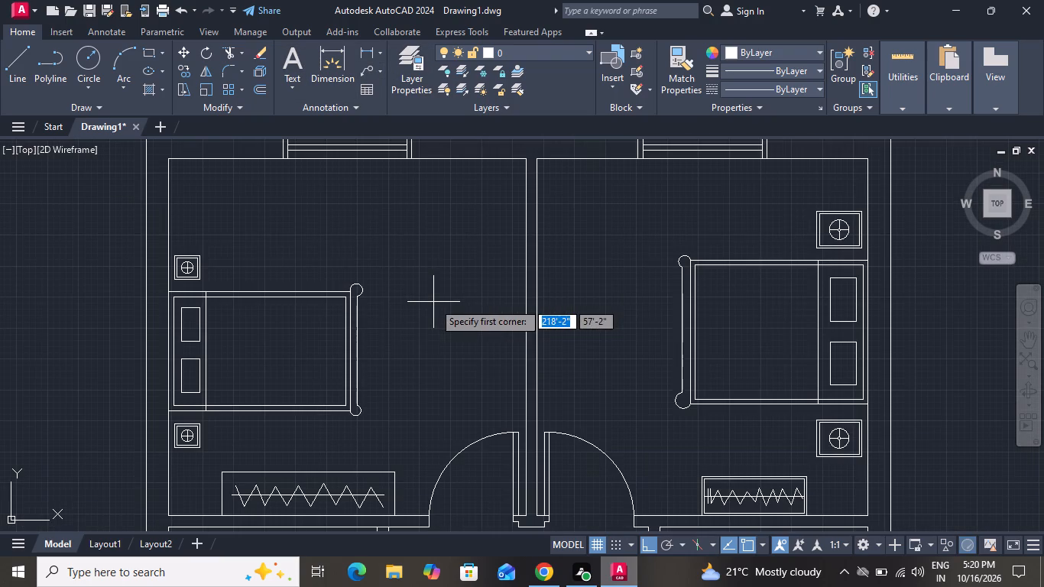
click(387, 323)
click(605, 345)
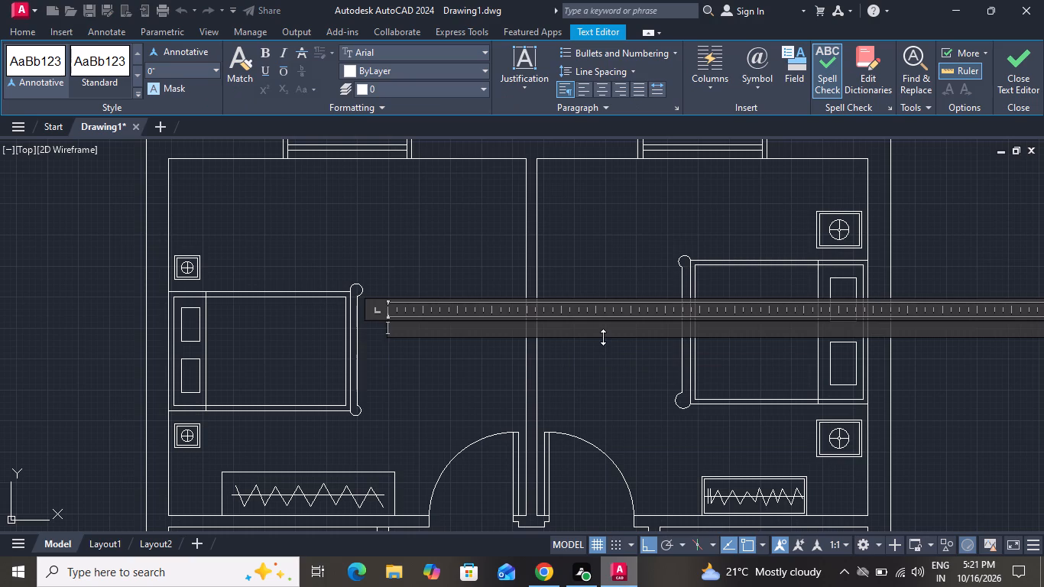
key(b)
text(ed)
key(r)
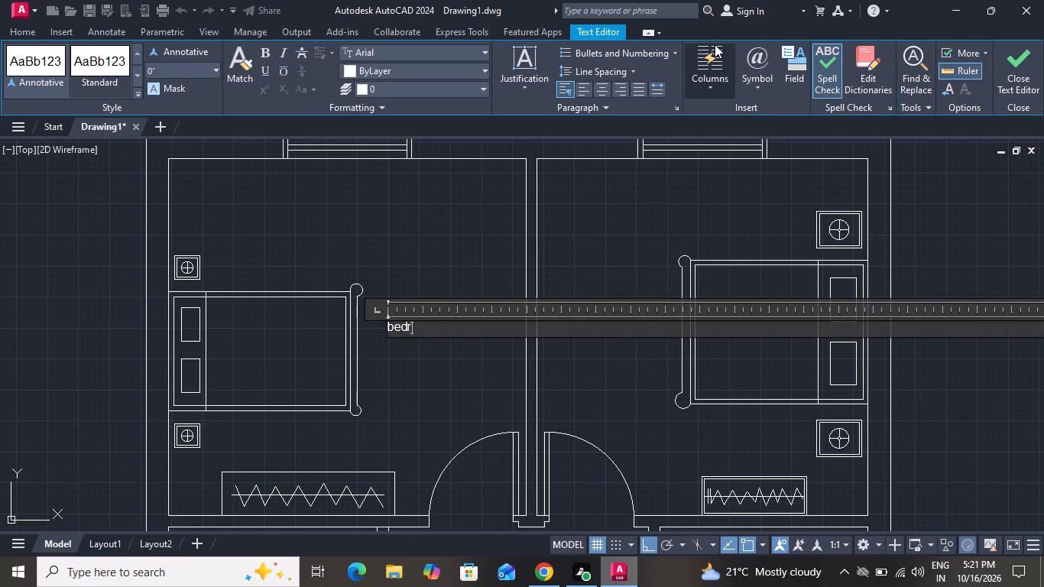
text(oo)
key(m)
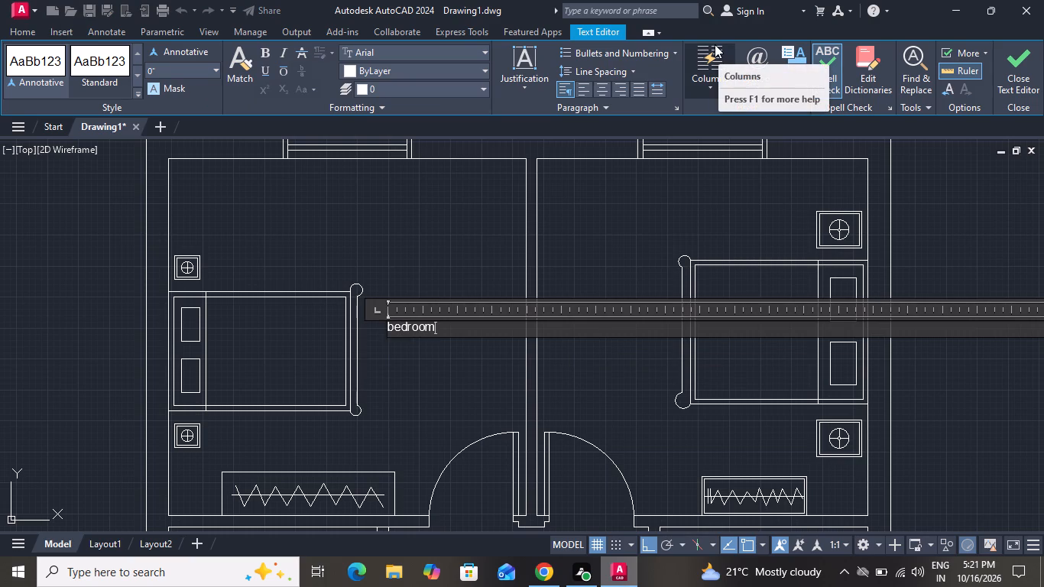
Add a second line reading 12'0"x12'0" to the bedroom label and finish the text.
key(Return)
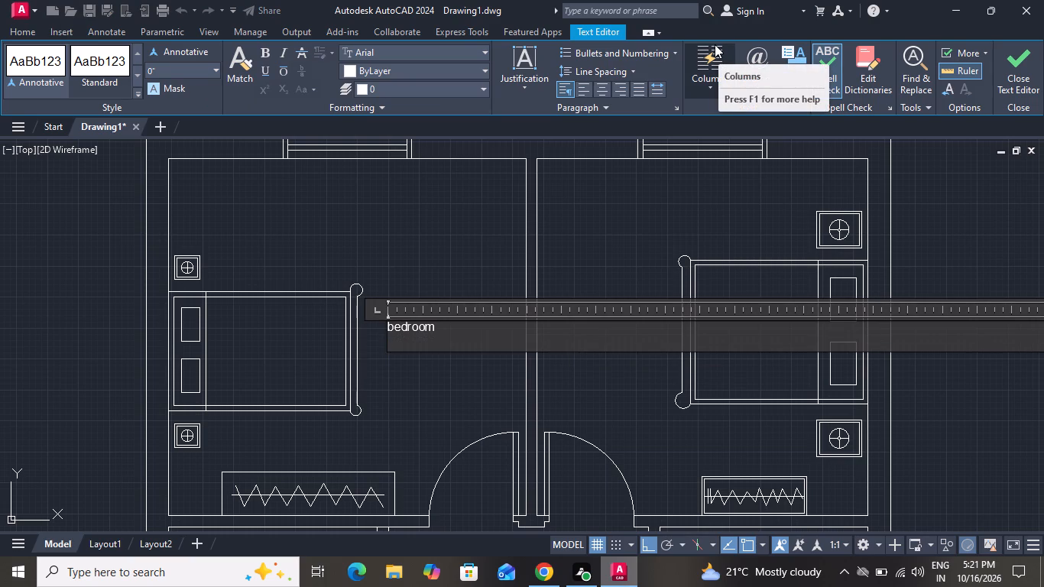
text(12)
key(apostrophe)
key(0)
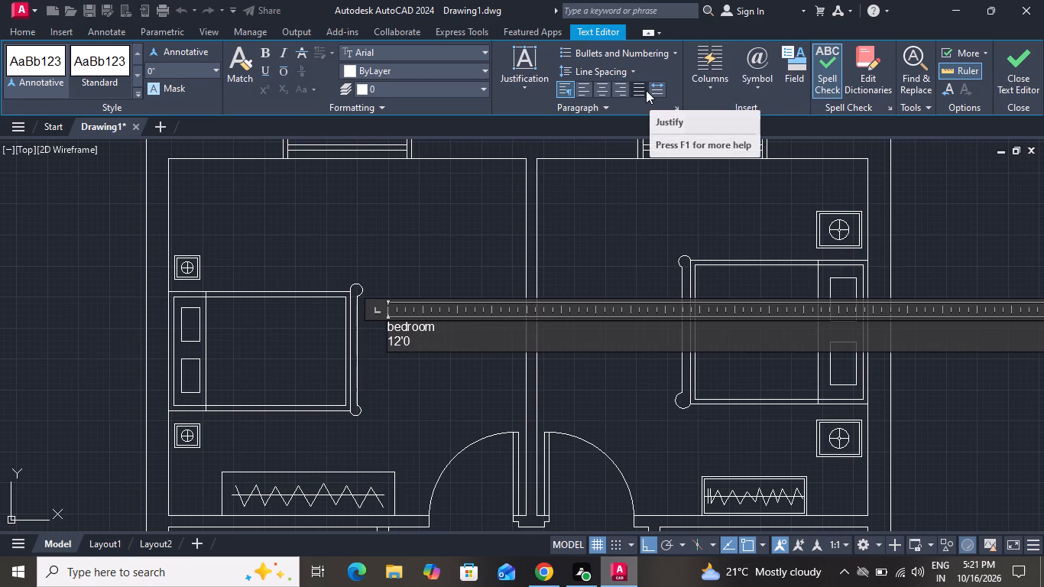
key(shift+quotedbl)
key(x)
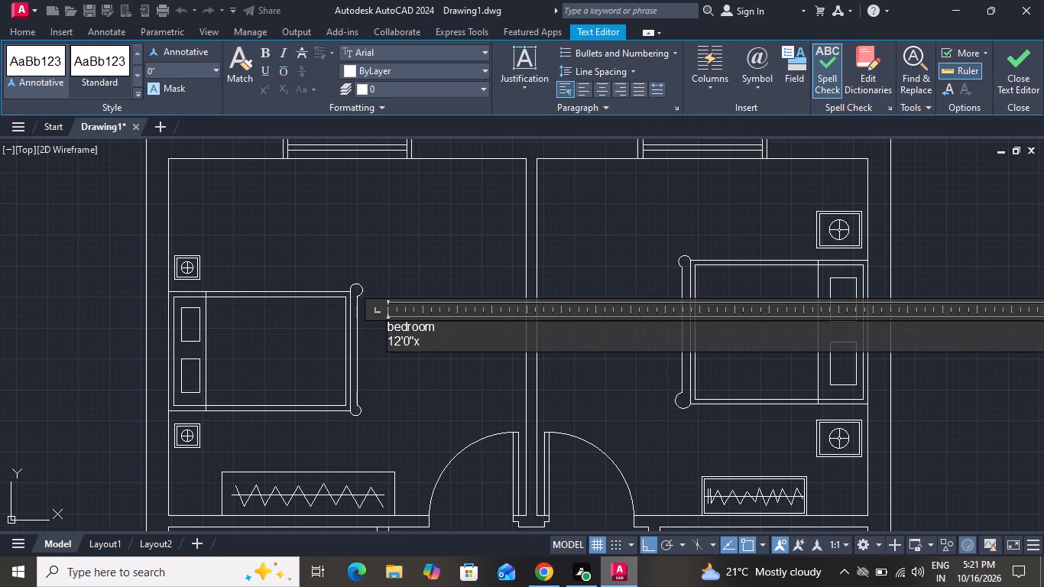
text(12)
key(apostrophe)
key(0)
key(shift+quotedbl)
key(Return)
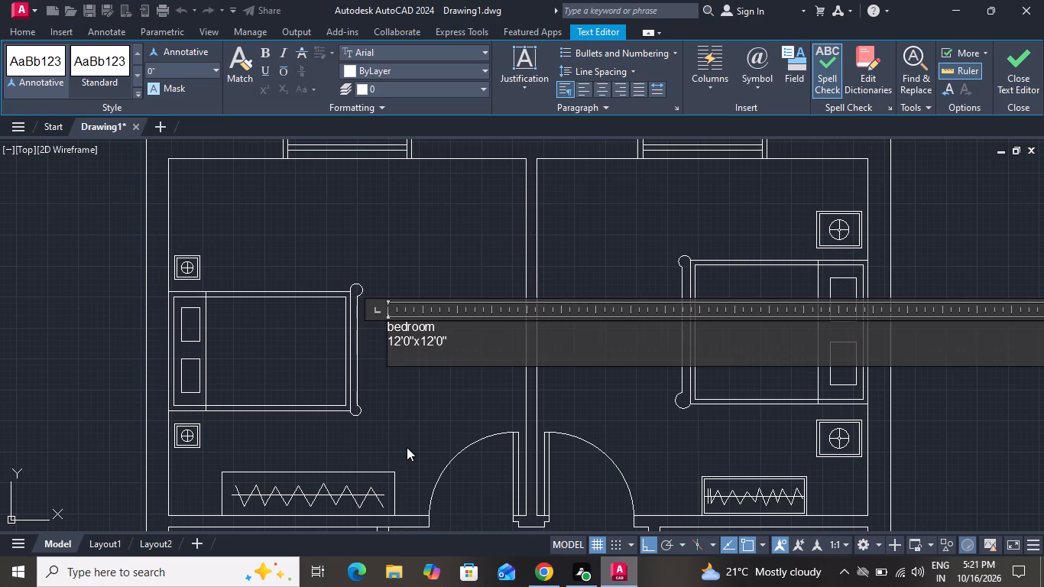
click(406, 447)
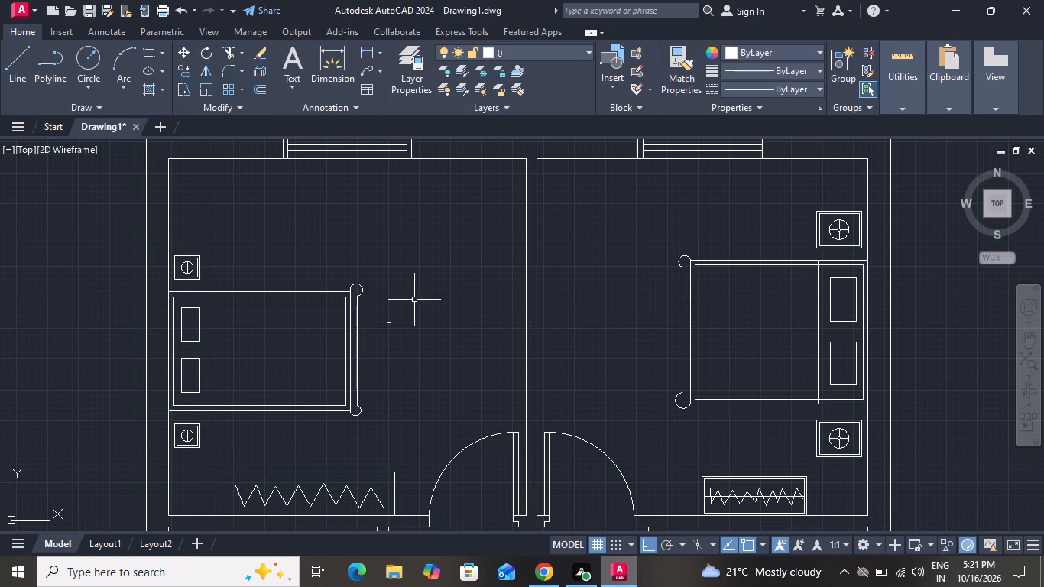
Set the text height of the upper-left bedroom label to 6".
click(414, 300)
click(380, 362)
scroll(380, 362, up, 1)
right_click(379, 362)
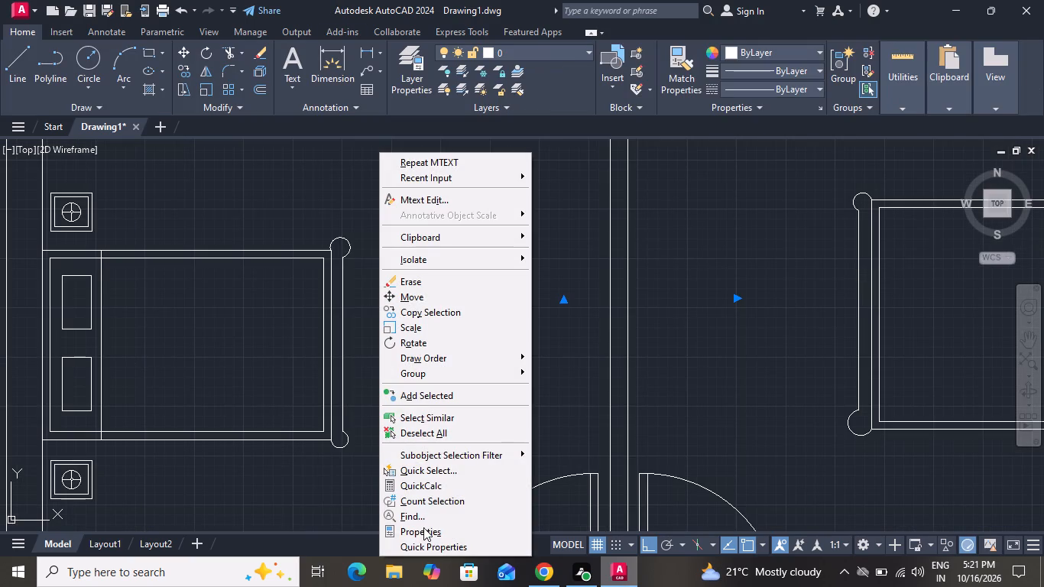
click(425, 531)
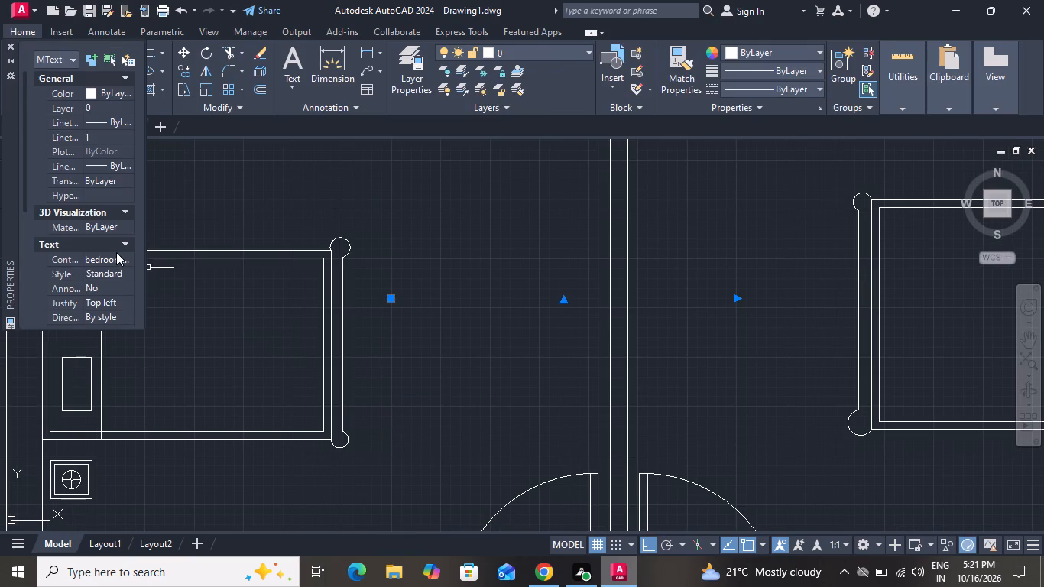
scroll(116, 252, down, 1)
scroll(50, 342, down, 2)
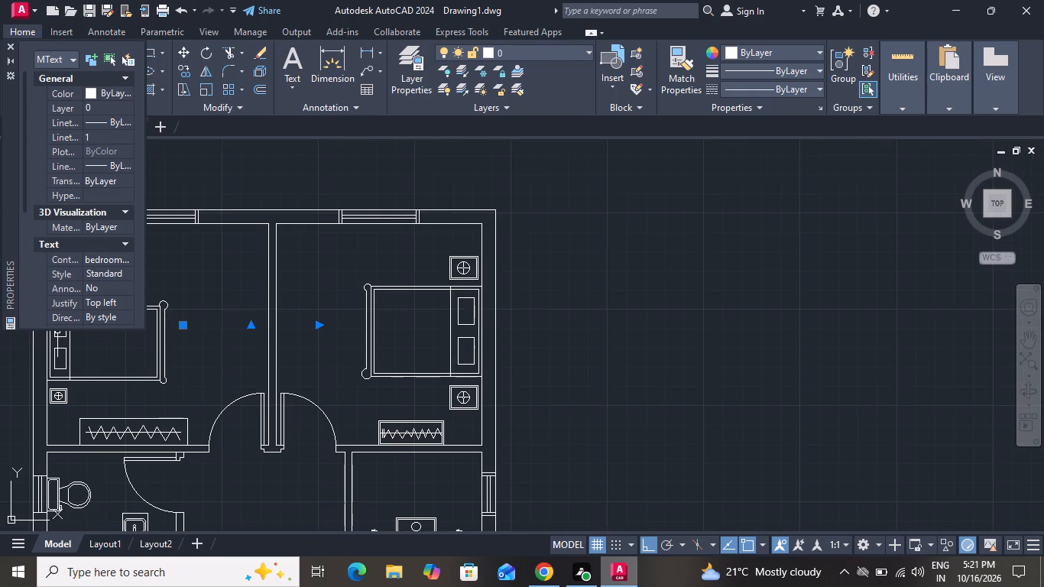
scroll(92, 302, down, 1)
click(102, 245)
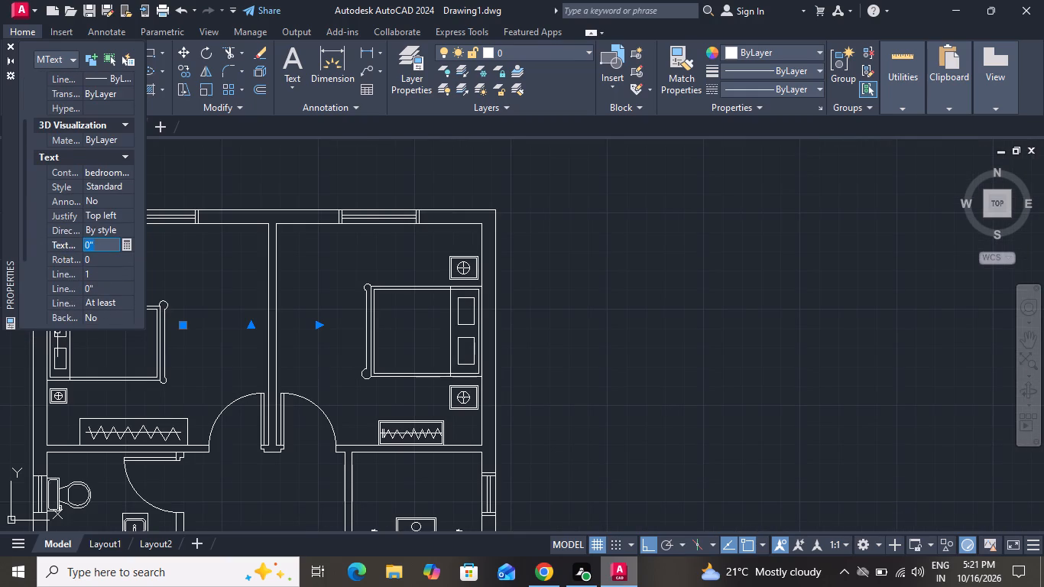
key(Delete)
key(6)
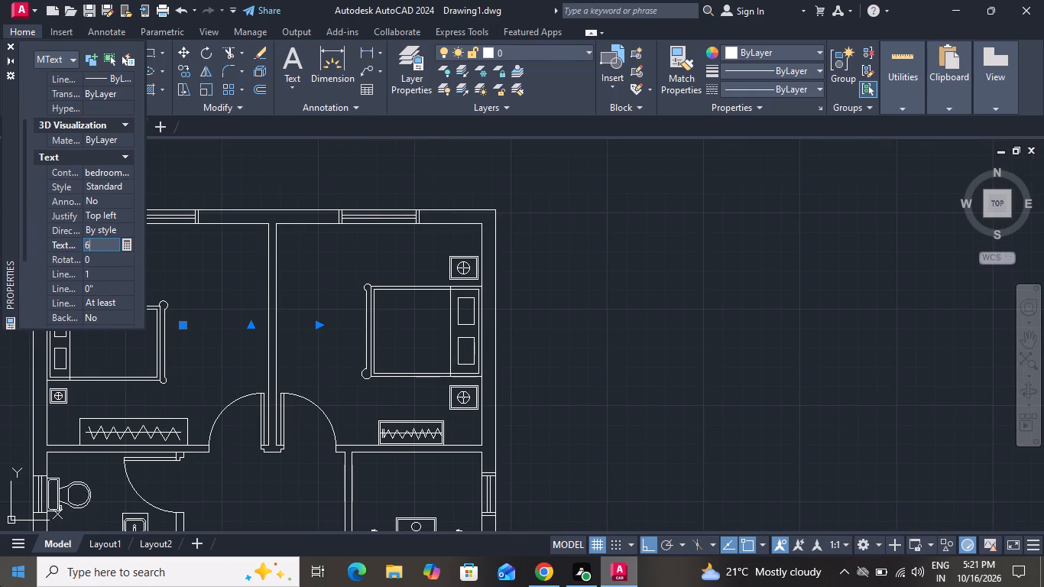
key(shift+quotedbl)
click(13, 47)
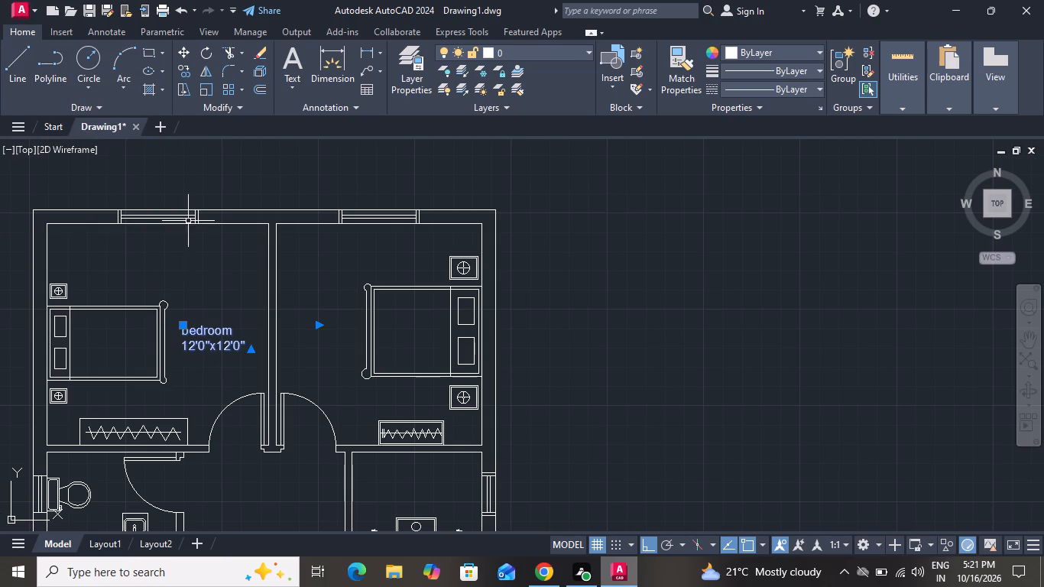
Copy the bedroom label into the upper-right bedroom, the bathroom with the toilet, and the small room across the hall.
click(183, 73)
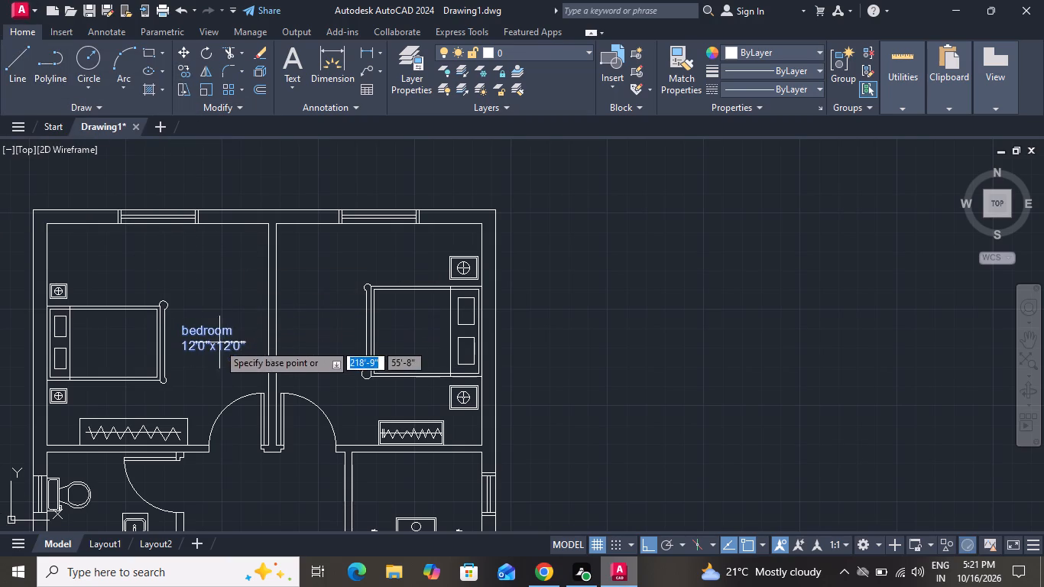
click(211, 345)
click(300, 351)
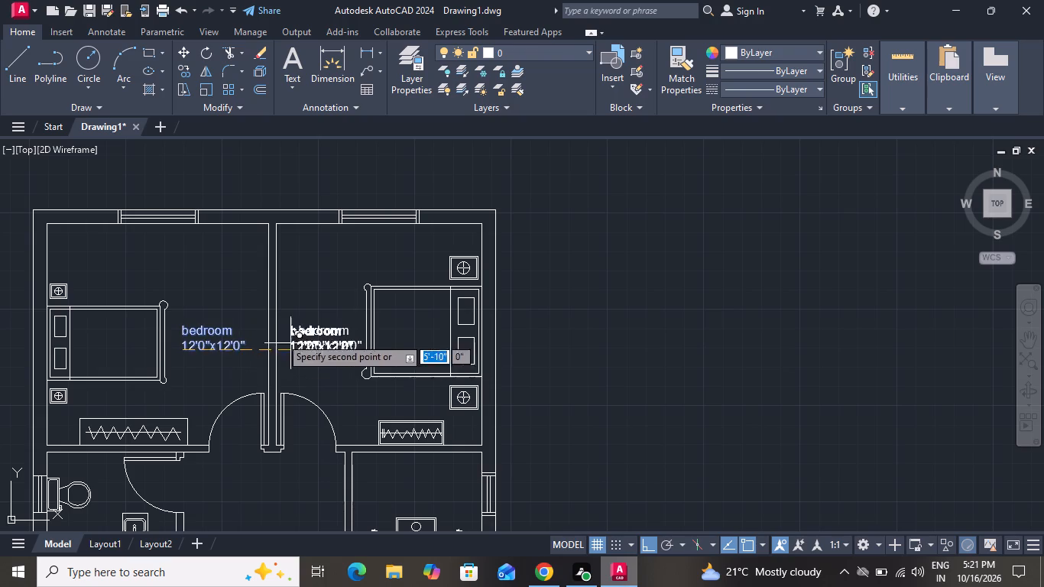
scroll(260, 301, down, 2)
scroll(260, 301, up, 1)
scroll(260, 301, down, 1)
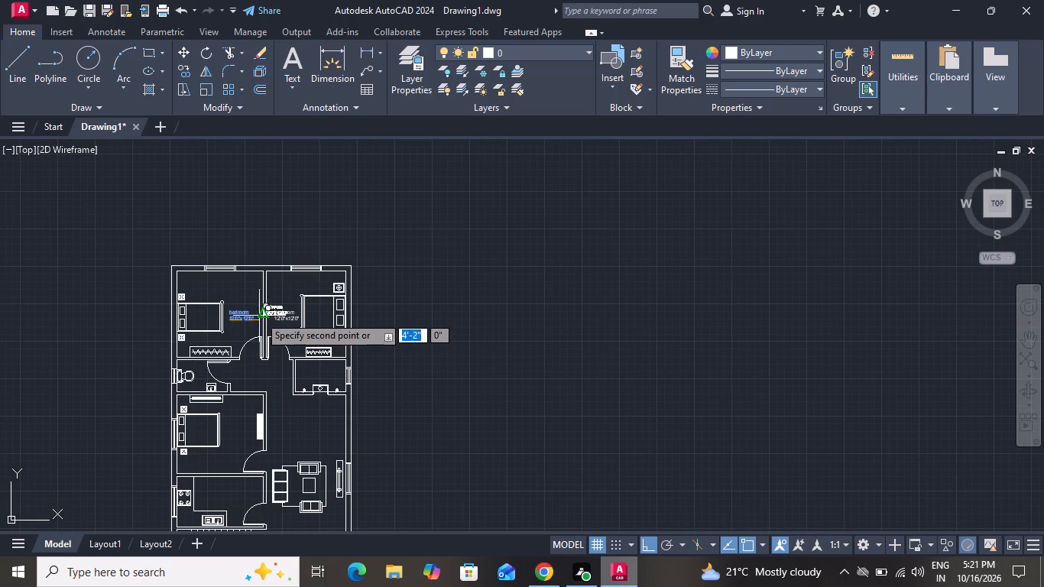
scroll(259, 316, up, 1)
scroll(258, 313, down, 1)
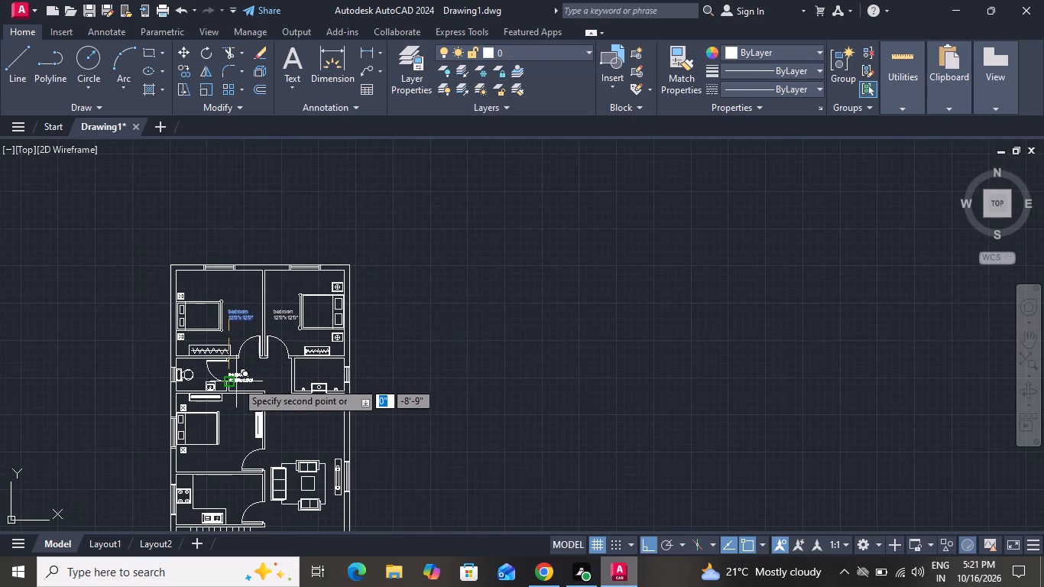
scroll(236, 383, up, 1)
scroll(236, 383, down, 1)
scroll(236, 383, up, 2)
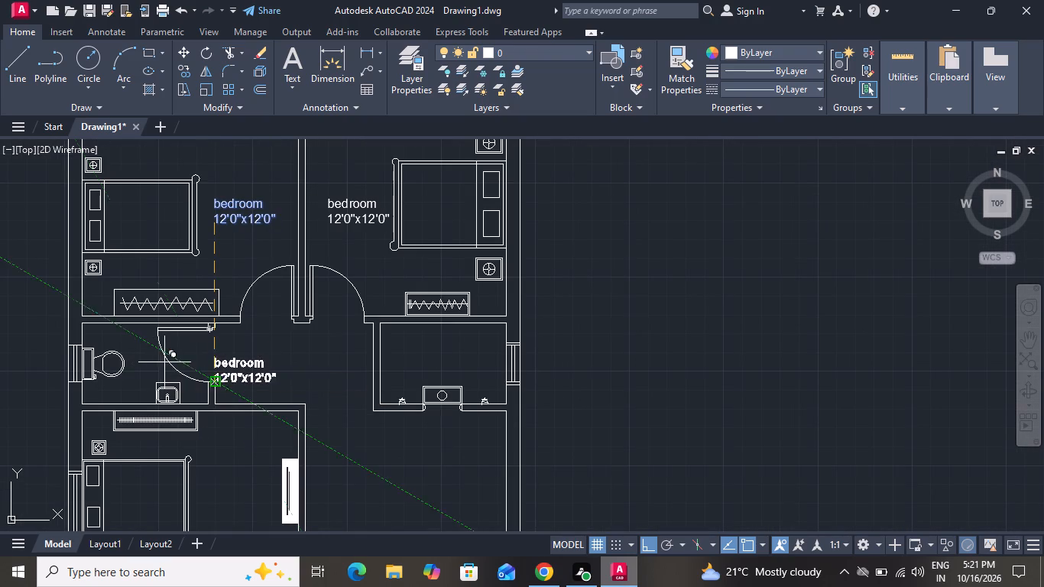
click(650, 541)
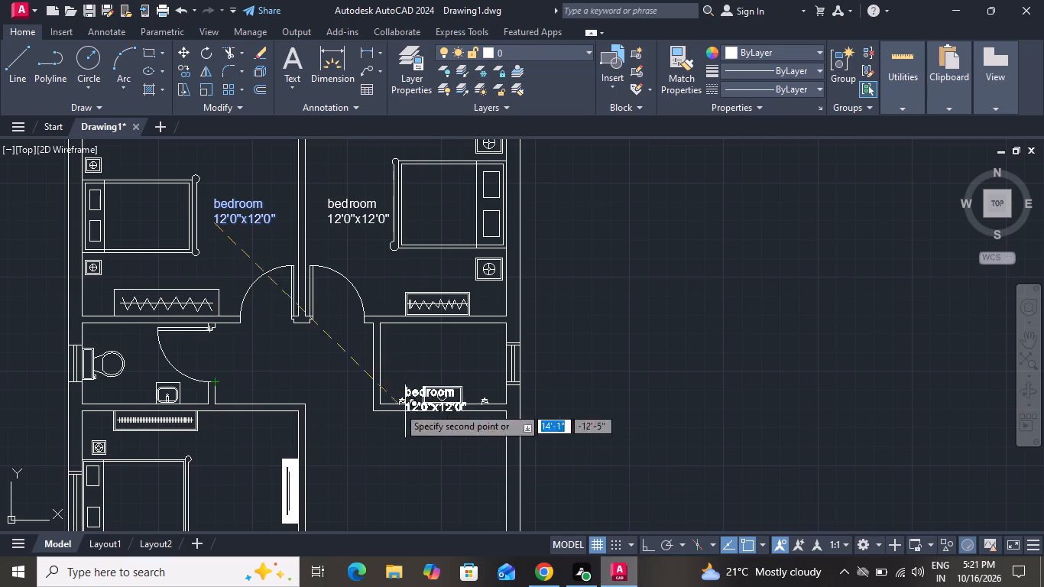
click(111, 371)
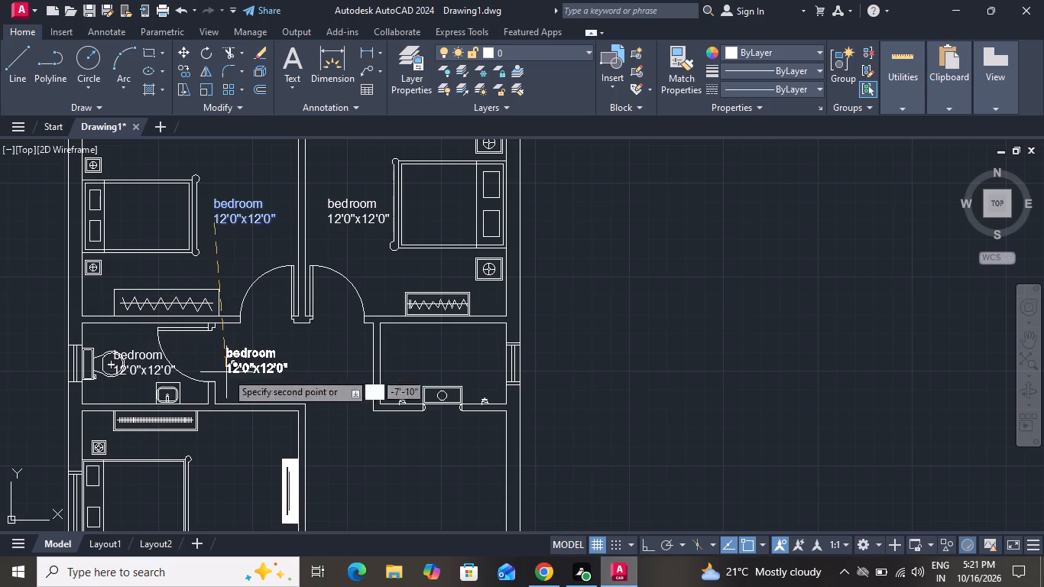
click(417, 368)
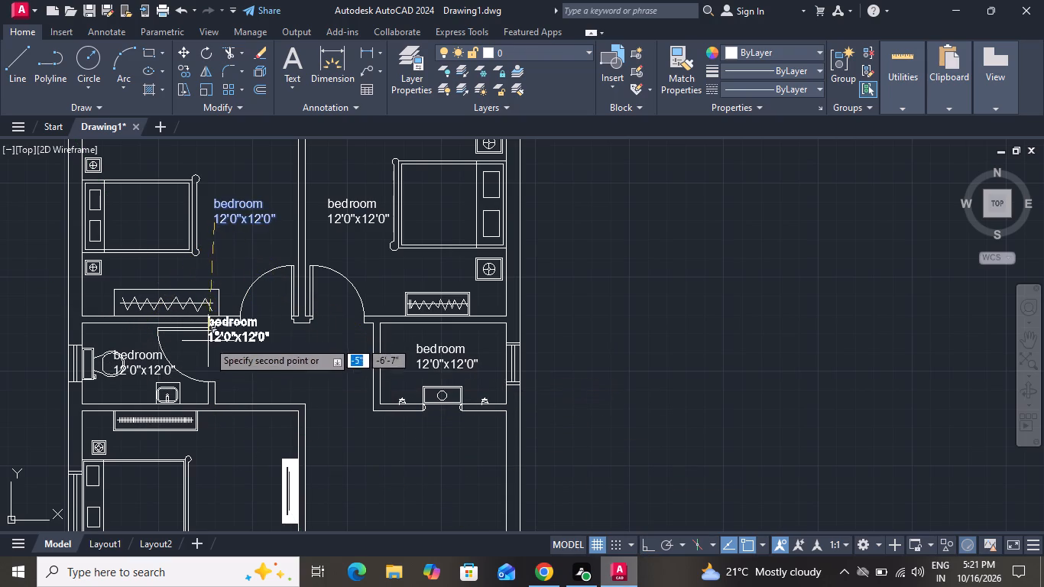
Place further copies of the label in the lower-left bedroom, above the living room seating, and in the kitchen.
scroll(234, 331, up, 1)
scroll(282, 342, down, 3)
scroll(310, 404, up, 1)
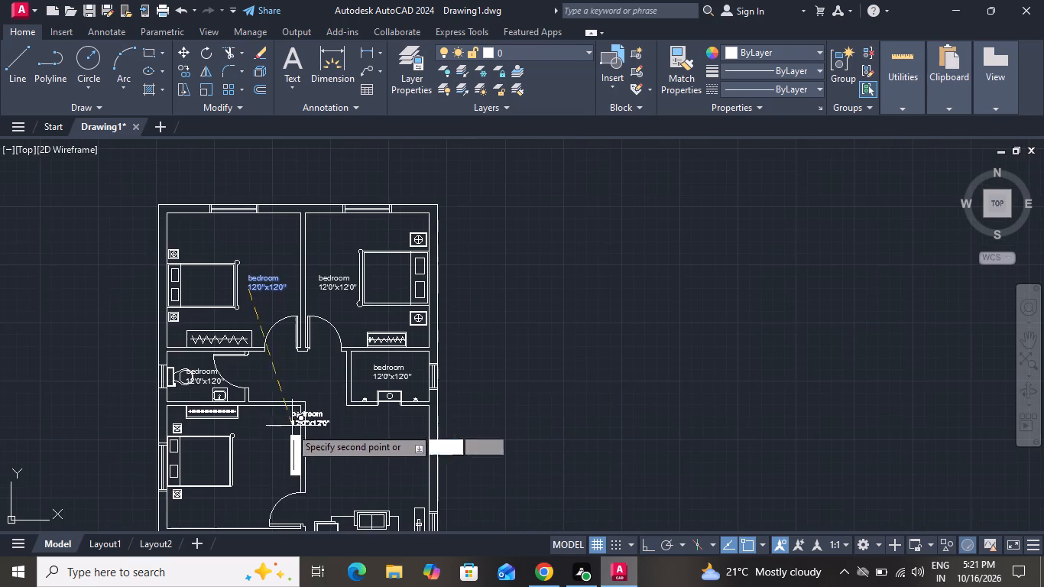
scroll(245, 478, up, 2)
click(245, 450)
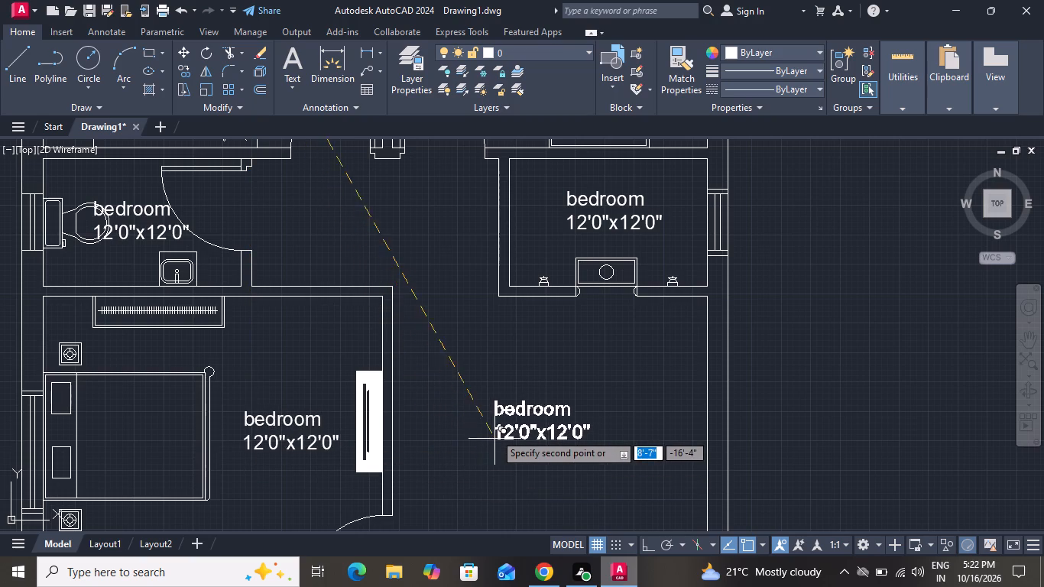
scroll(494, 419, down, 1)
scroll(494, 419, up, 1)
scroll(494, 419, down, 1)
scroll(492, 420, up, 1)
scroll(504, 371, down, 4)
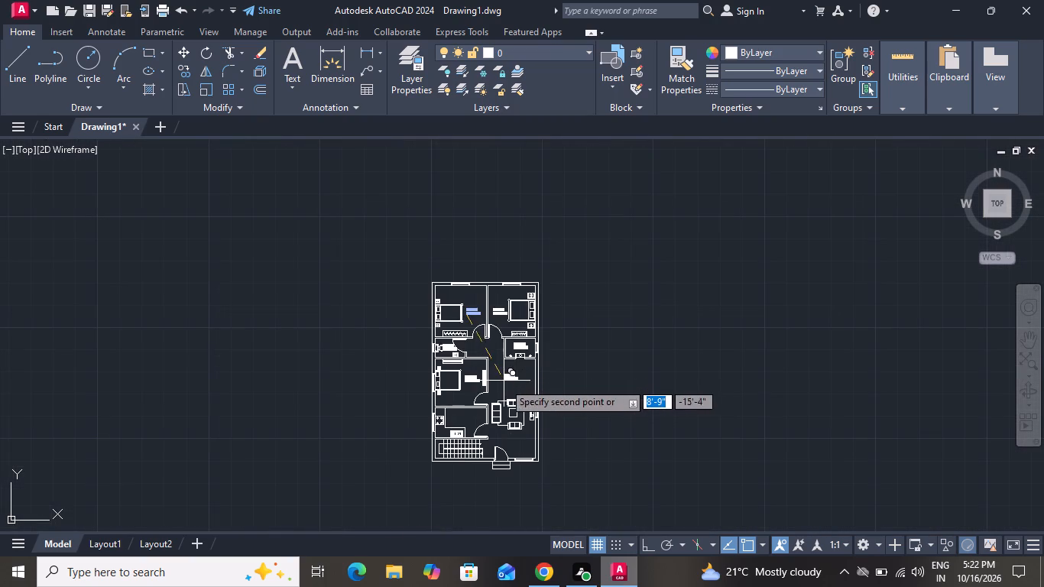
scroll(501, 397, up, 3)
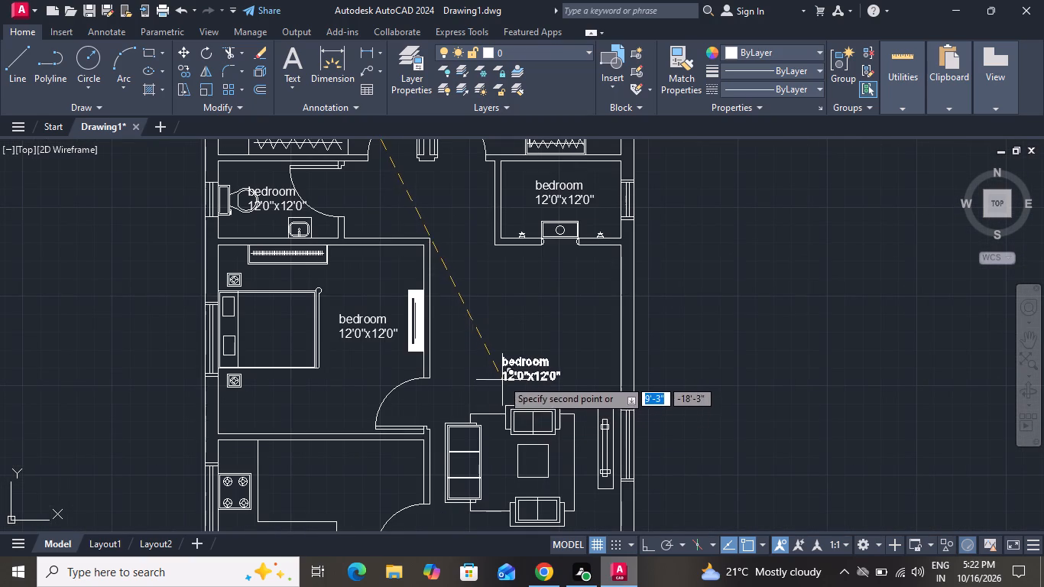
click(502, 379)
click(307, 485)
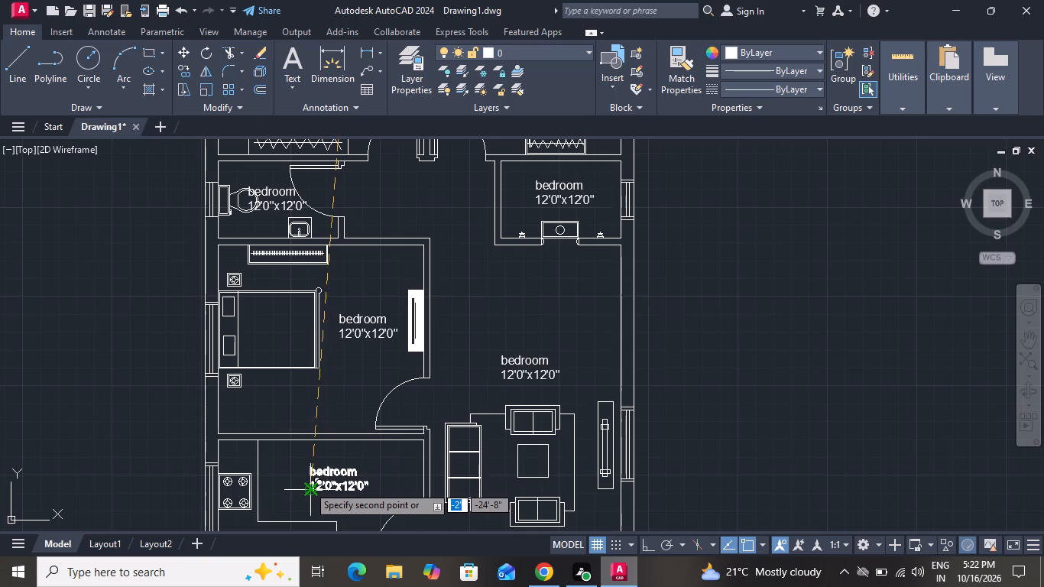
right_click(309, 485)
click(368, 275)
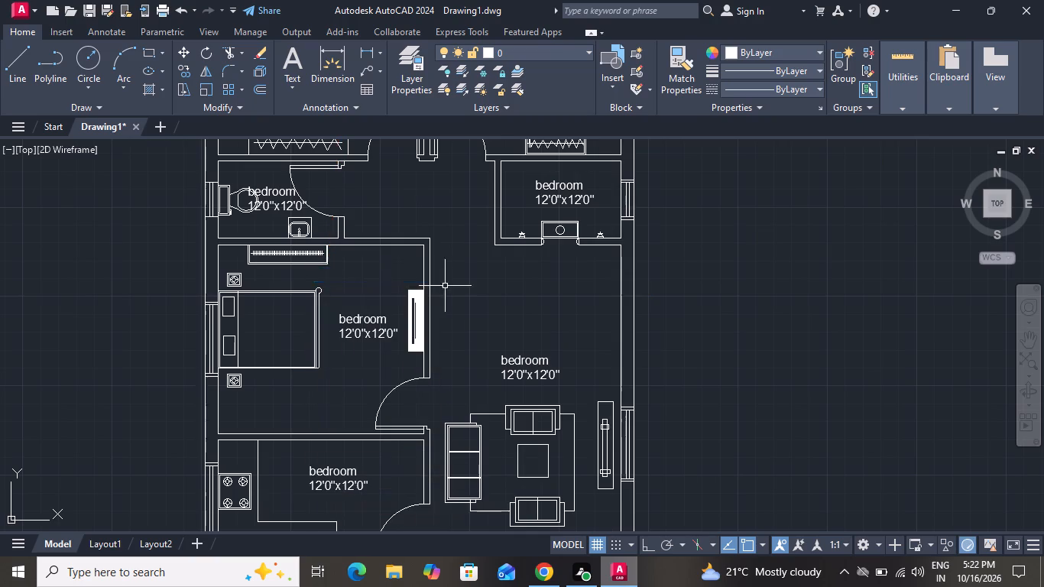
Change the room name in the bathroom's label to "toilet".
scroll(462, 354, down, 2)
scroll(485, 235, up, 2)
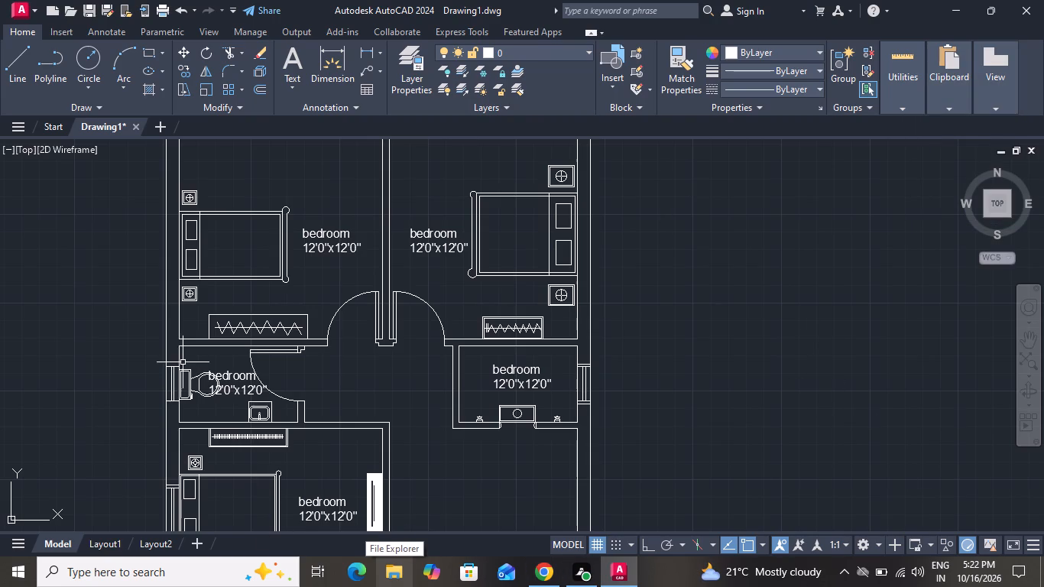
scroll(182, 361, up, 4)
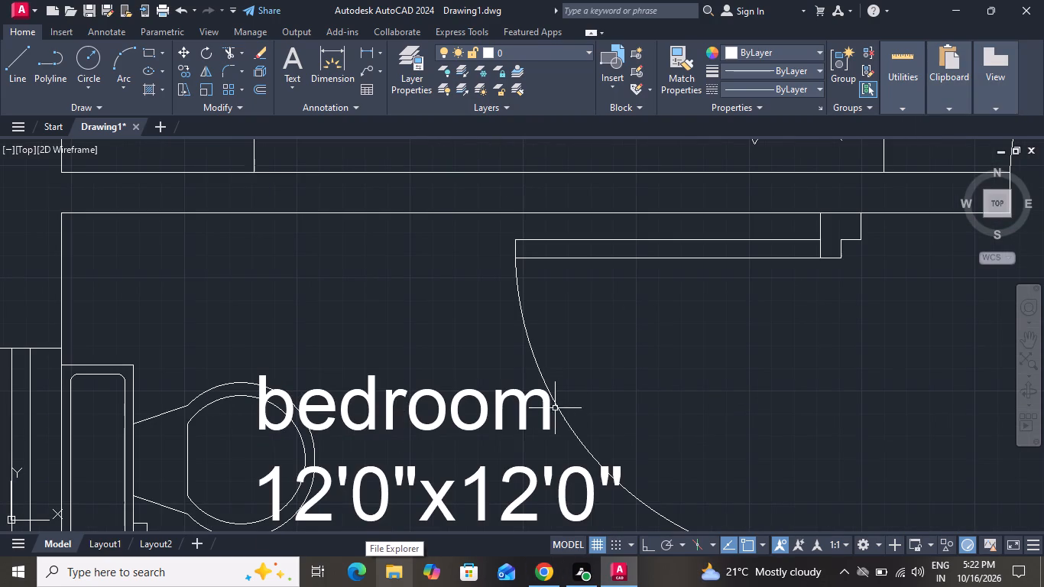
double_click(548, 412)
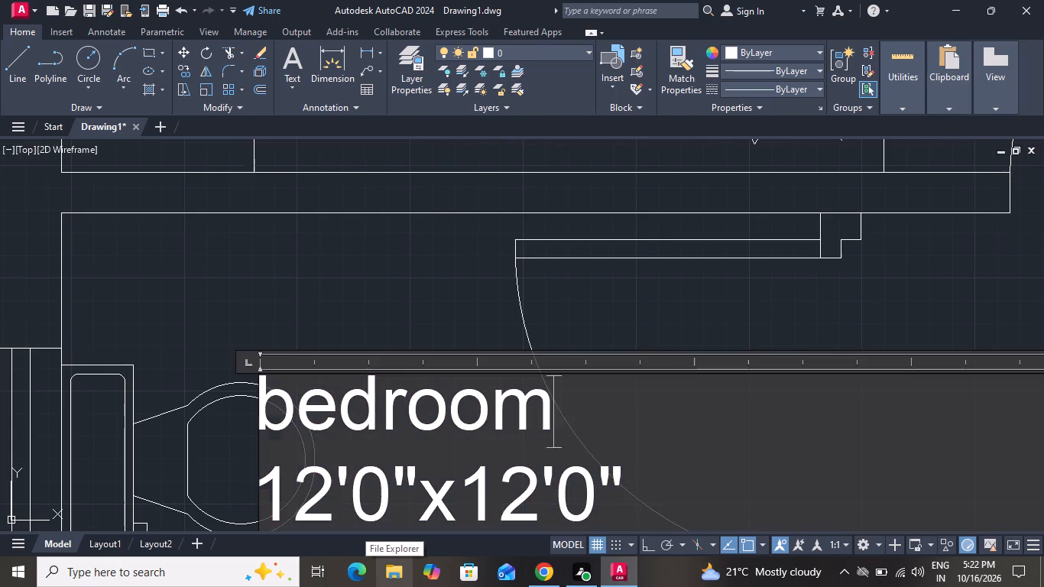
key(BackSpace)
key(BackSpace)
key(BackSpace)
key(BackSpace)
key(BackSpace)
key(BackSpace)
key(BackSpace)
key(BackSpace)
key(BackSpace)
key(BackSpace)
key(BackSpace)
key(BackSpace)
key(BackSpace)
key(BackSpace)
key(BackSpace)
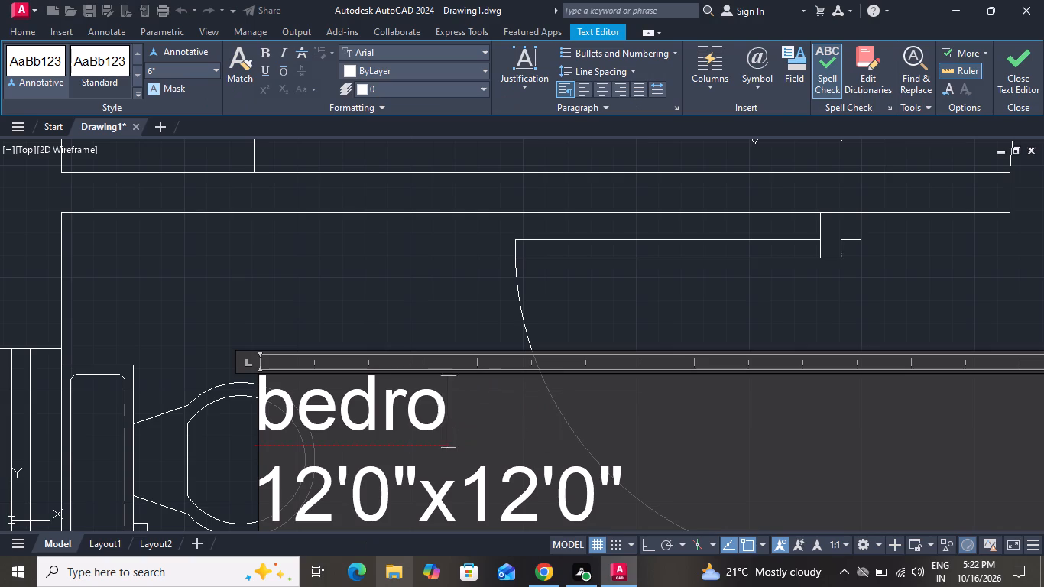
text(toilet)
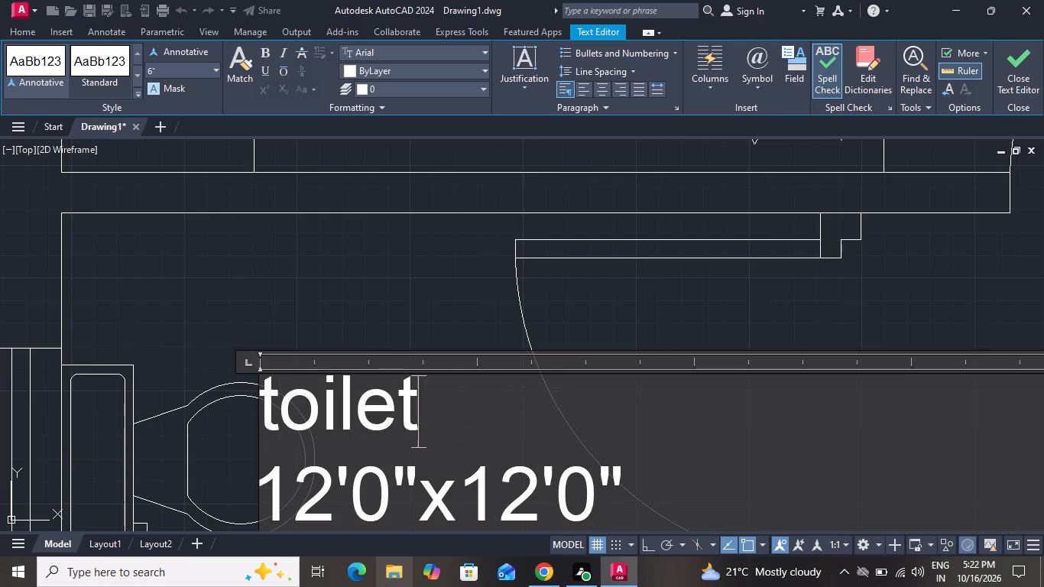
Replace the size line of the toilet label with 7'0"x4'6" and finish the text.
click(661, 501)
key(BackSpace)
key(BackSpace)
key(BackSpace)
key(BackSpace)
key(BackSpace)
key(BackSpace)
key(BackSpace)
key(BackSpace)
key(BackSpace)
key(BackSpace)
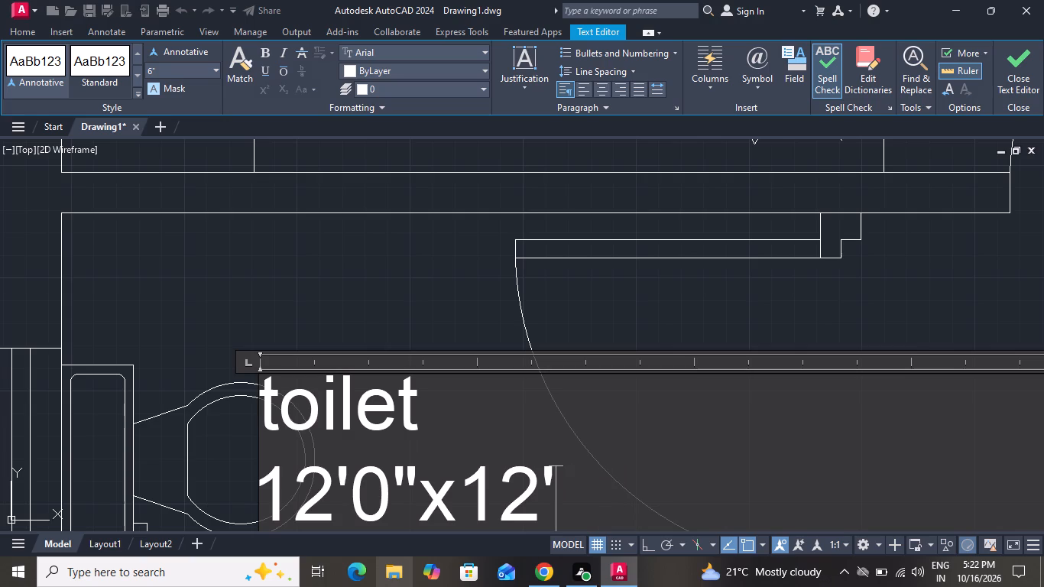
key(BackSpace)
key(BackSpace)
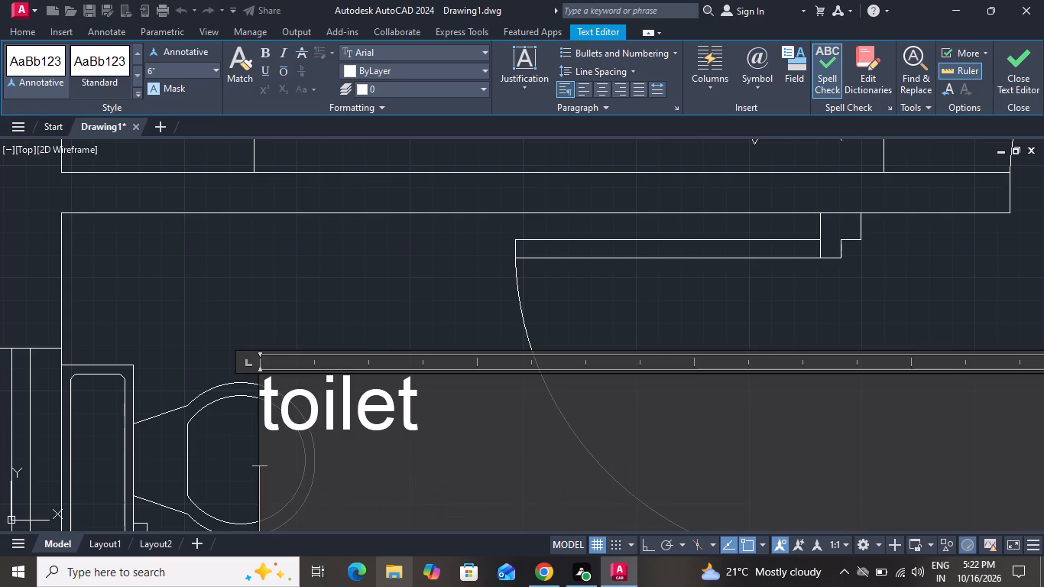
key(7)
text('0)
key(shift+quotedbl)
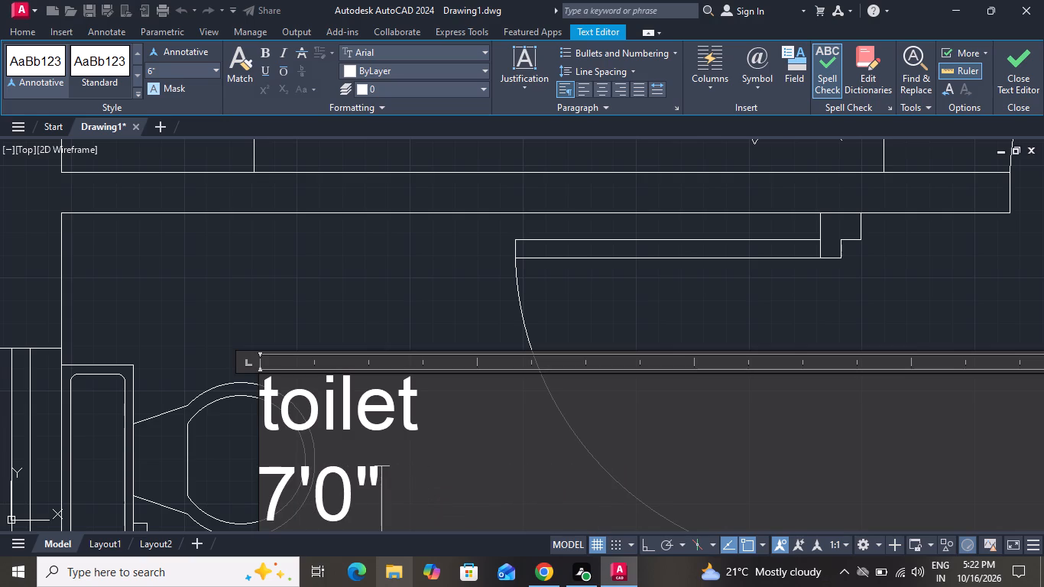
key(x)
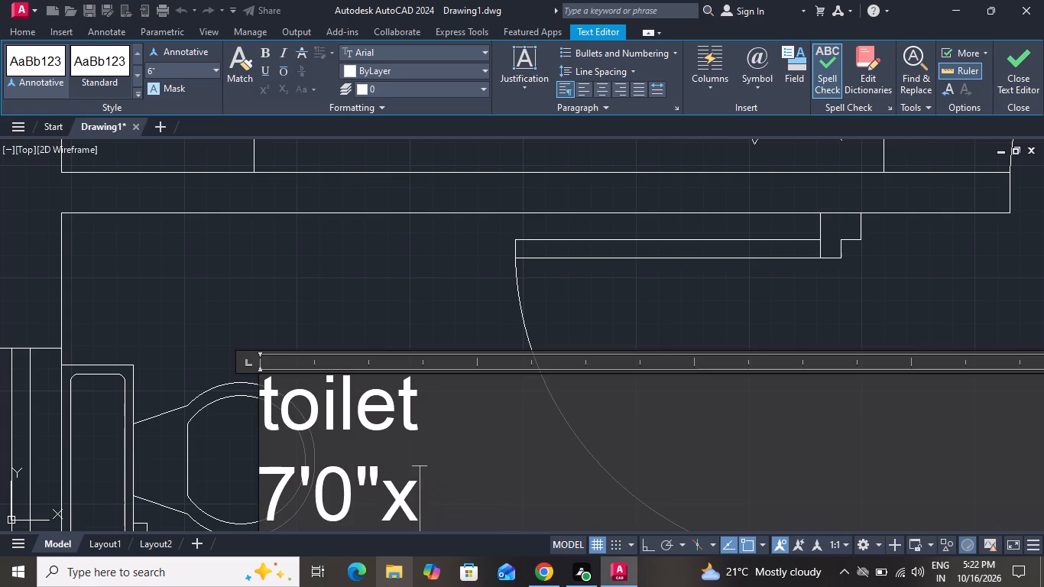
key(4)
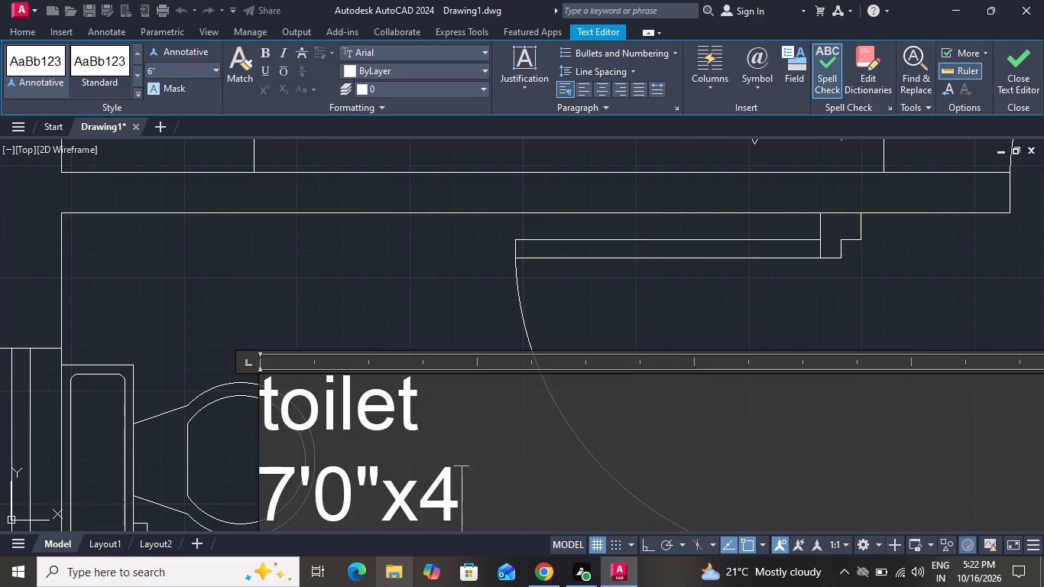
key(apostrophe)
key(6)
key(shift+quotedbl)
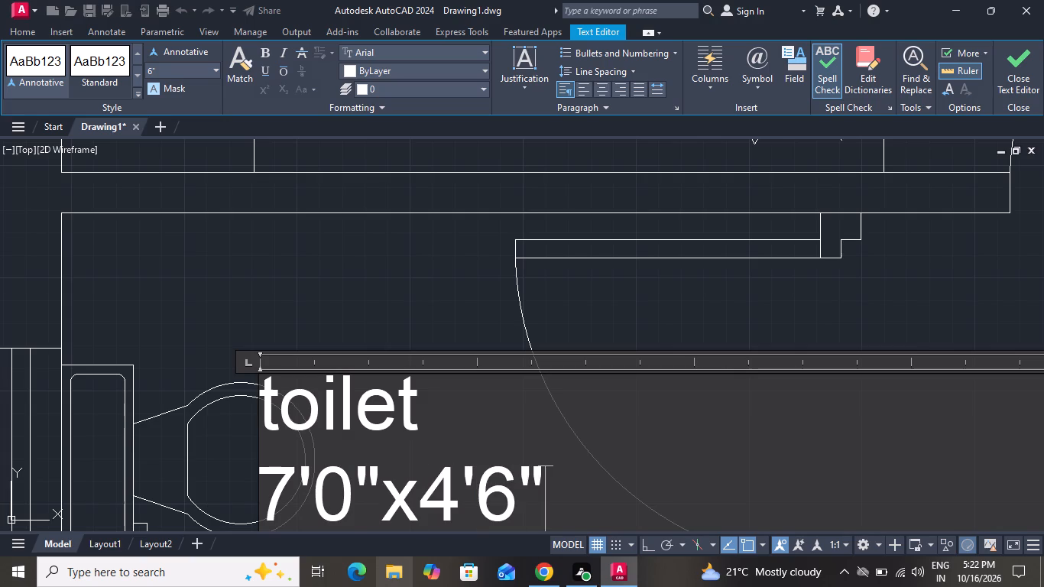
click(469, 326)
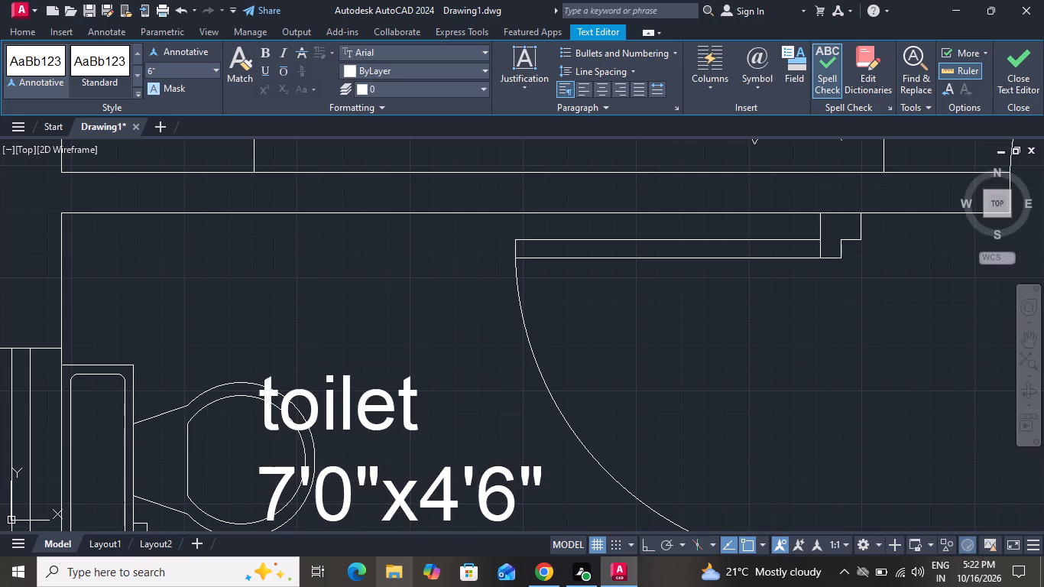
Replace both lines of the label in the small room across the hall with just "pooja room" and finish the text.
scroll(468, 311, up, 1)
scroll(468, 310, down, 4)
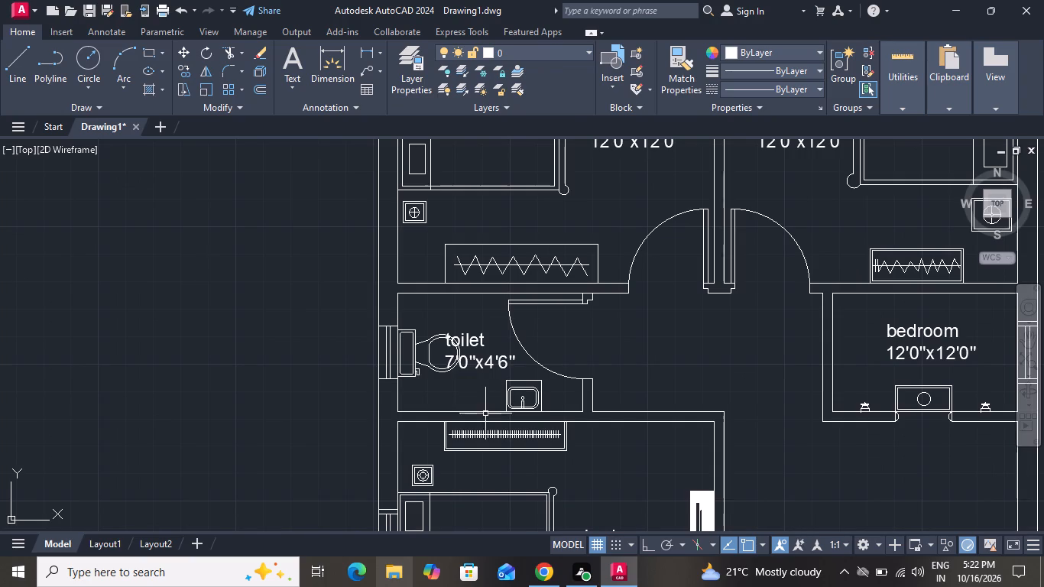
scroll(485, 414, down, 2)
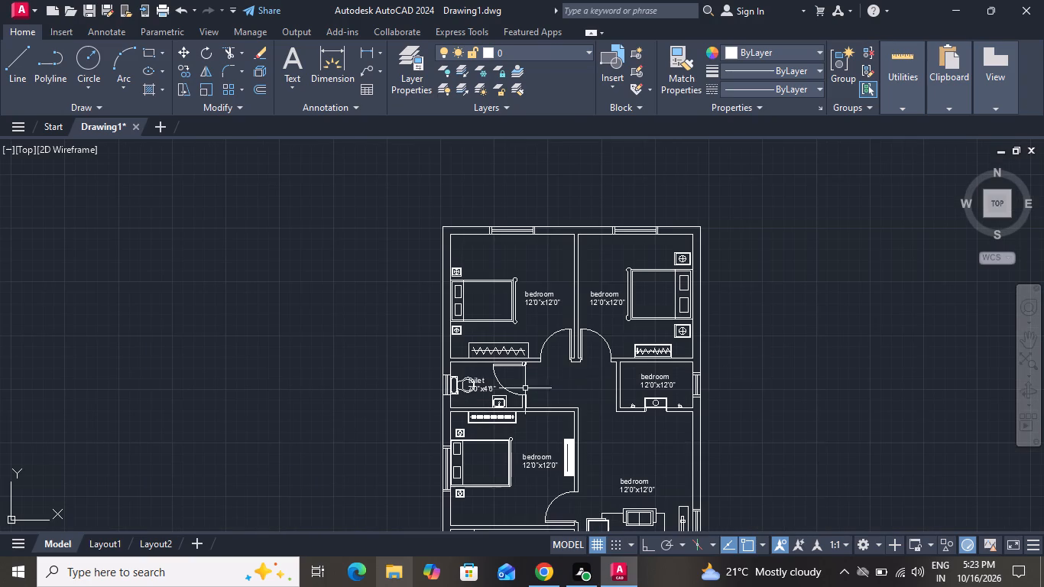
scroll(657, 376, up, 5)
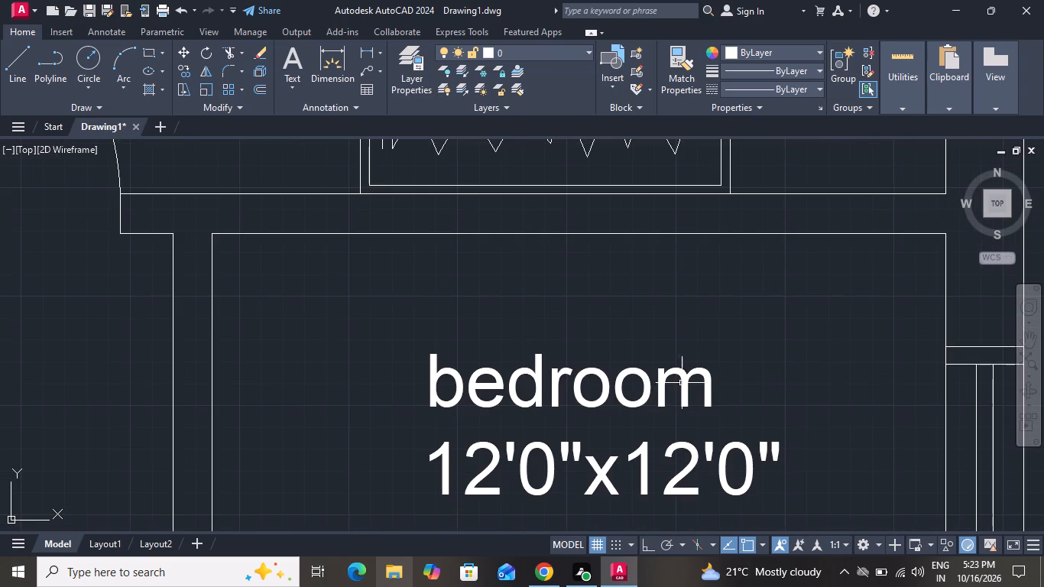
double_click(753, 458)
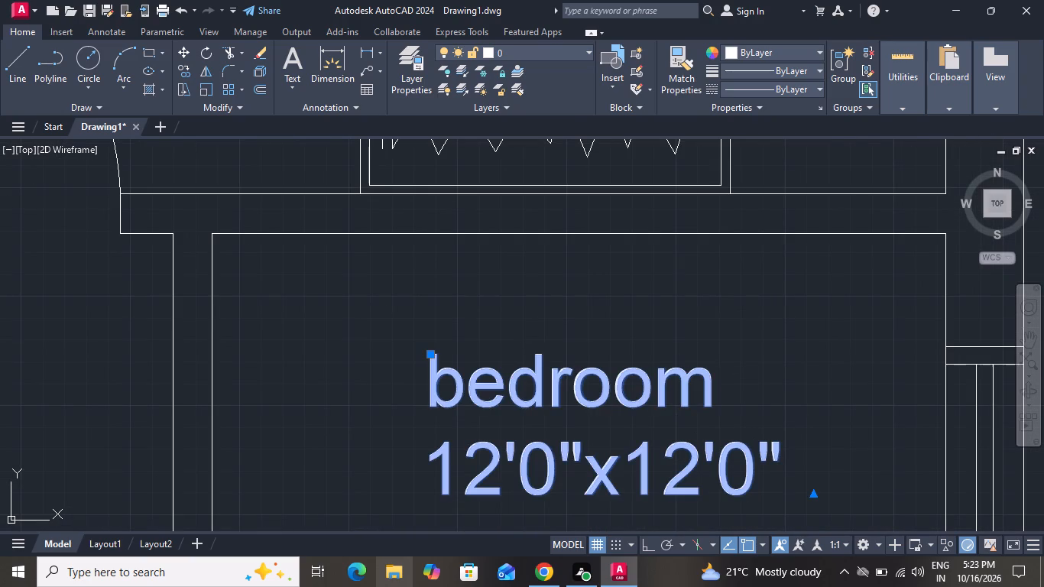
click(793, 455)
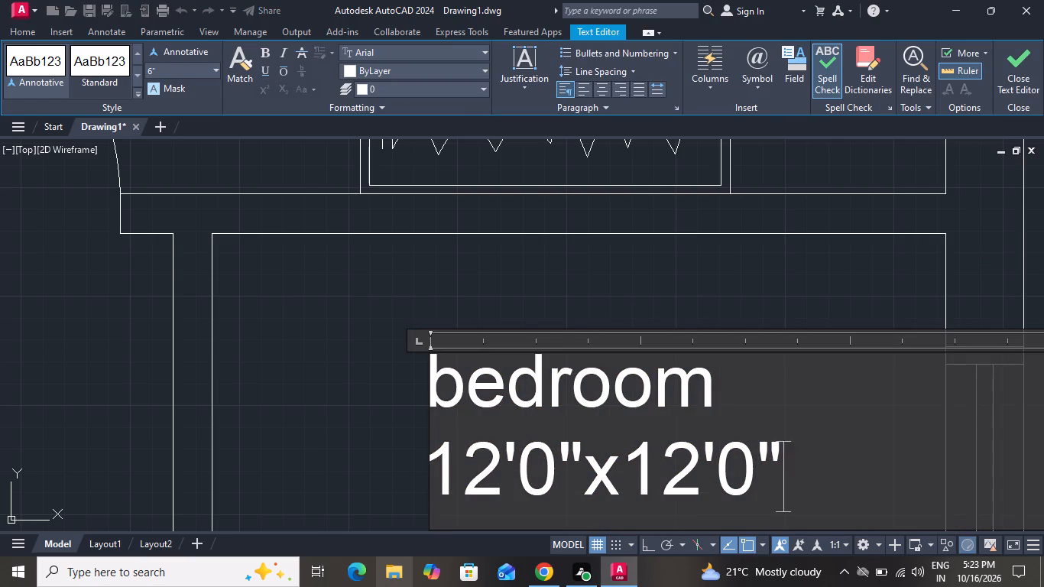
key(BackSpace)
key(BackSpace)
key(BackSpace)
key(BackSpace)
key(BackSpace)
key(BackSpace)
key(BackSpace)
key(BackSpace)
key(BackSpace)
key(BackSpace)
key(BackSpace)
key(BackSpace)
key(BackSpace)
key(BackSpace)
key(BackSpace)
key(BackSpace)
key(BackSpace)
key(BackSpace)
key(BackSpace)
key(BackSpace)
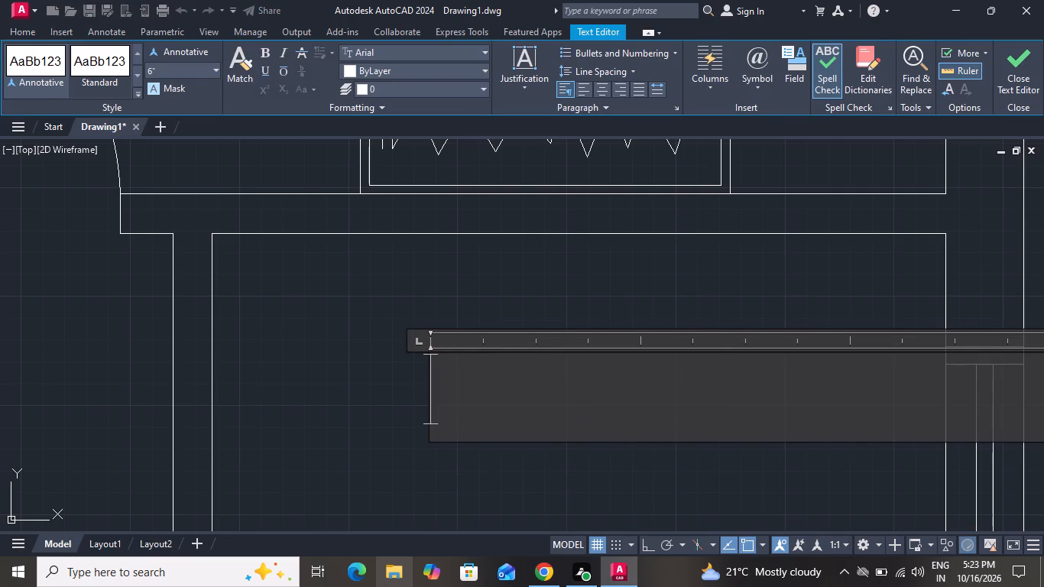
text(po)
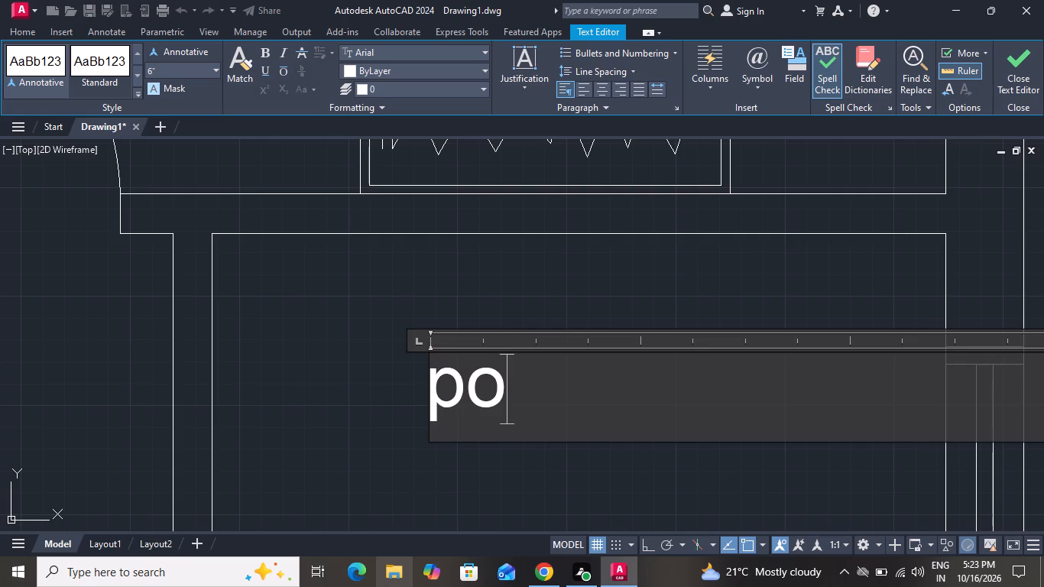
key(o)
key(j)
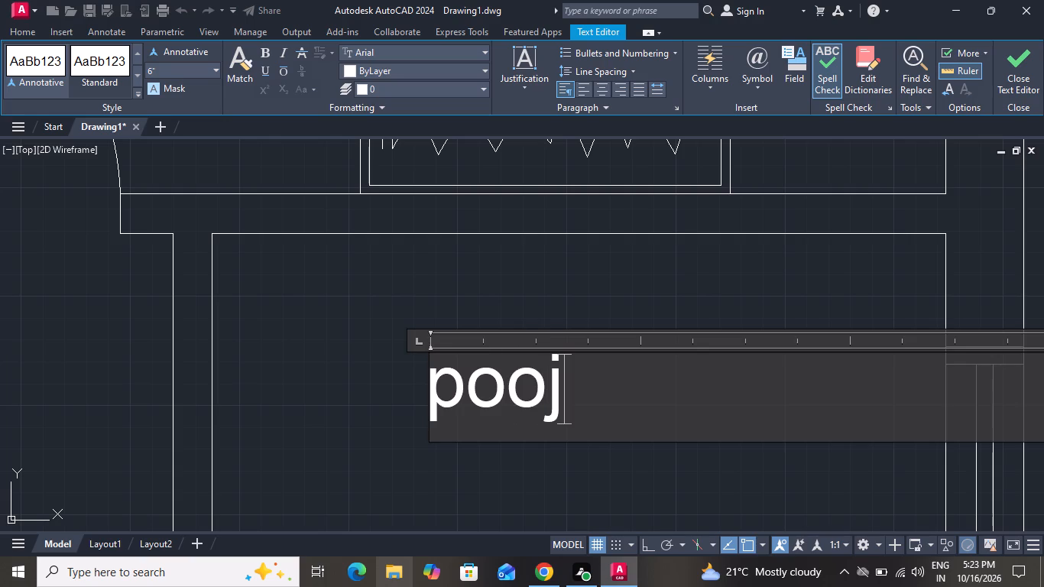
text(a r)
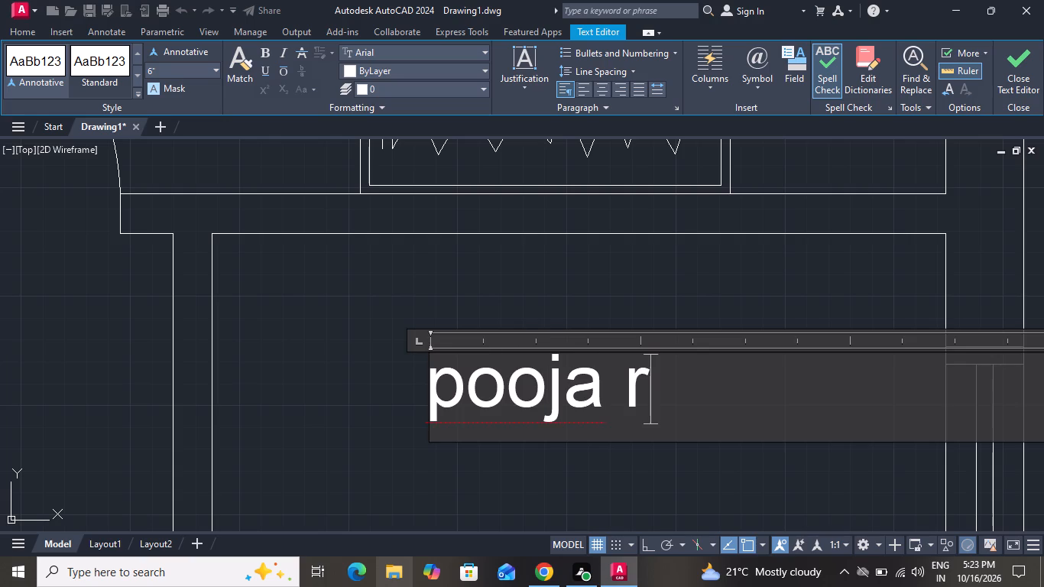
text(oom)
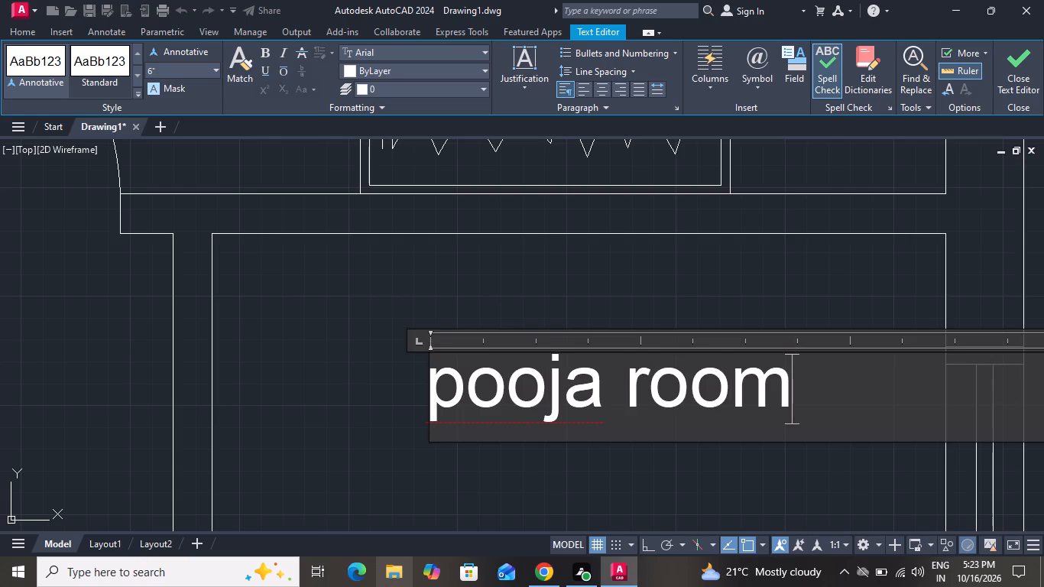
key(Return)
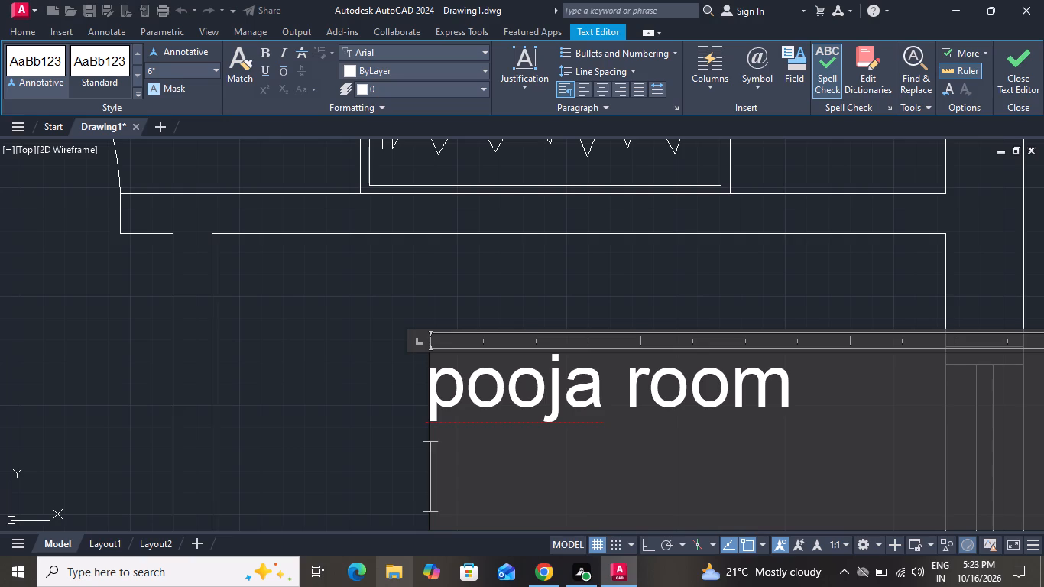
click(772, 276)
Change the room name in the label above the living room seating to "living/hall".
scroll(773, 306, down, 2)
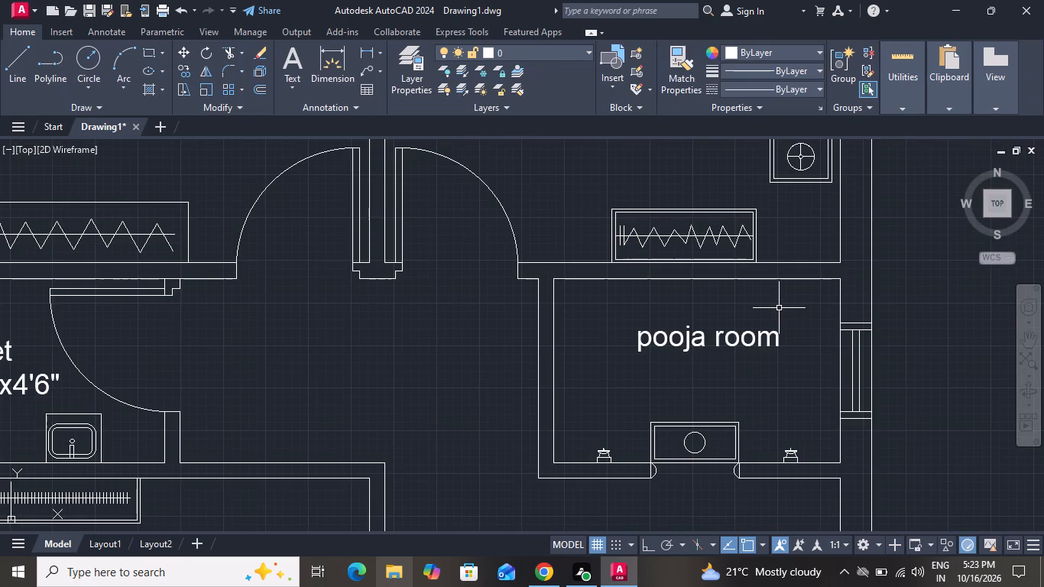
scroll(779, 308, down, 1)
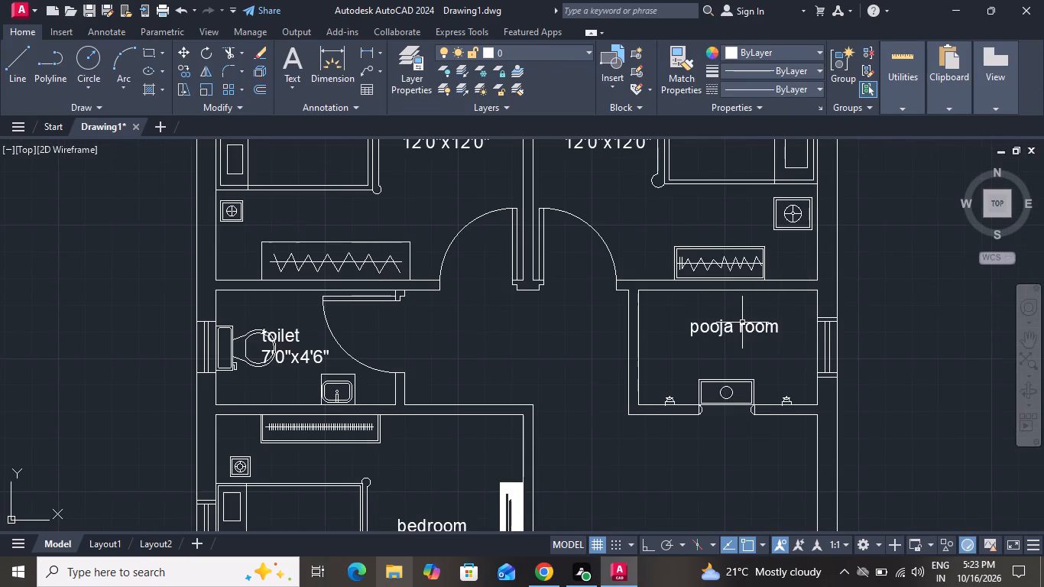
scroll(742, 323, down, 1)
scroll(719, 323, up, 1)
scroll(719, 323, down, 1)
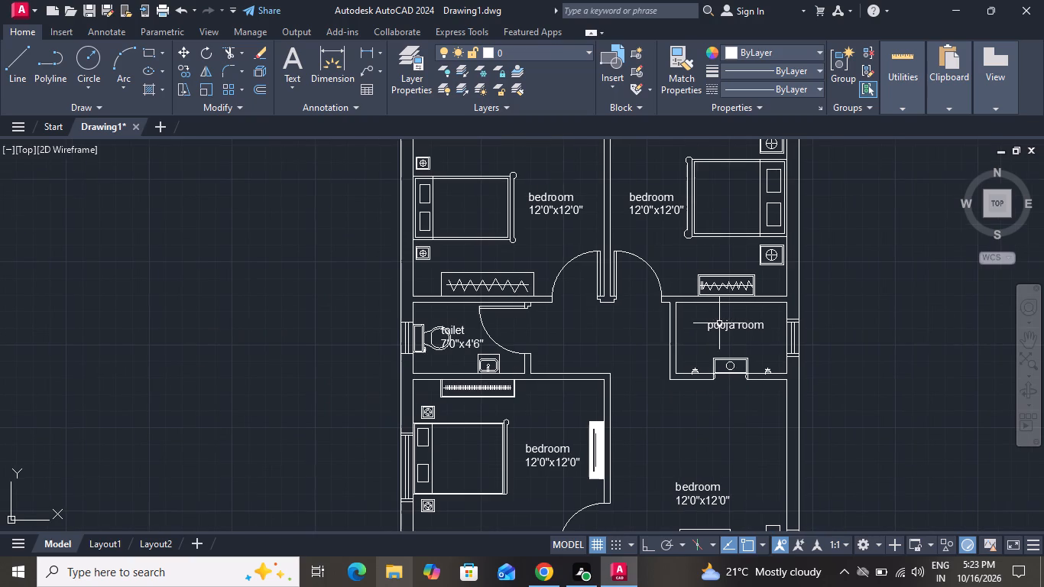
scroll(712, 377, down, 2)
scroll(712, 466, up, 3)
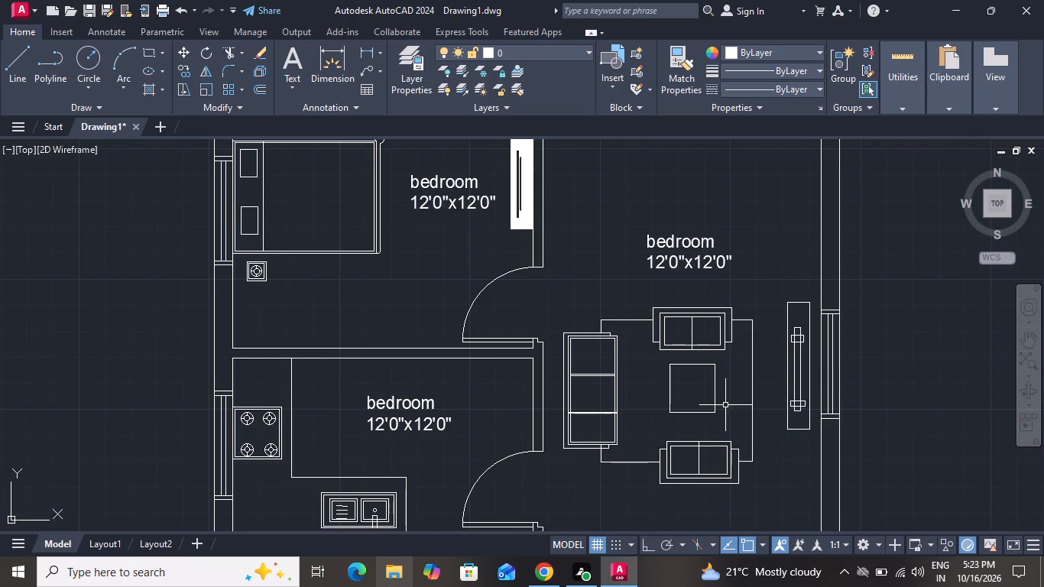
scroll(717, 225, up, 3)
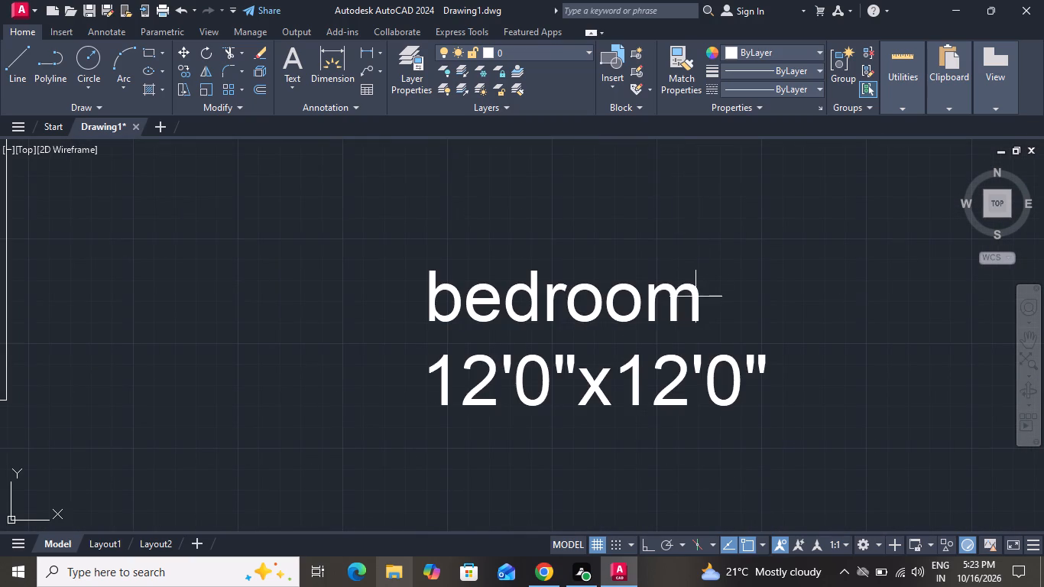
double_click(702, 297)
click(657, 307)
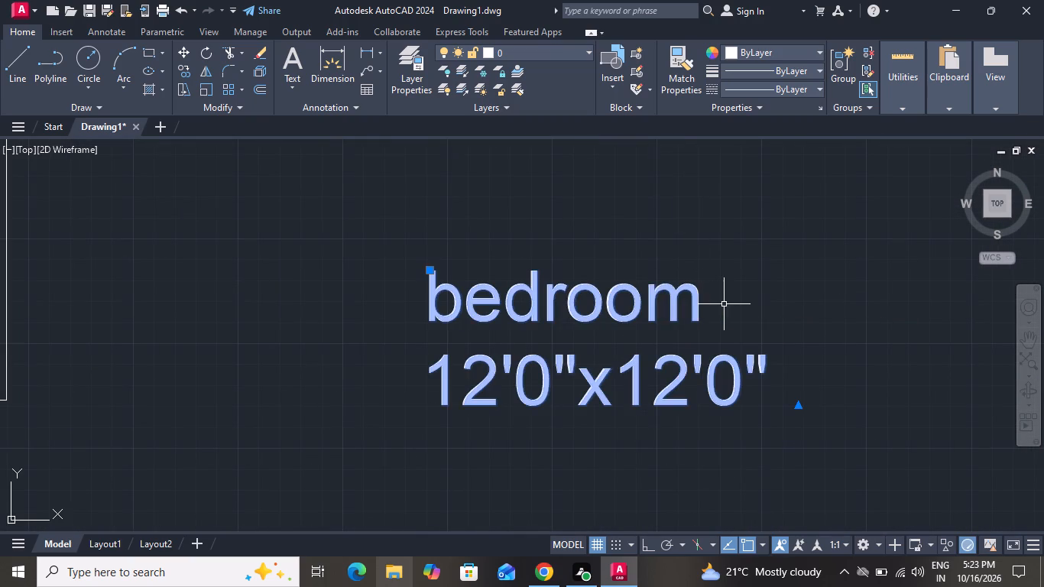
double_click(695, 311)
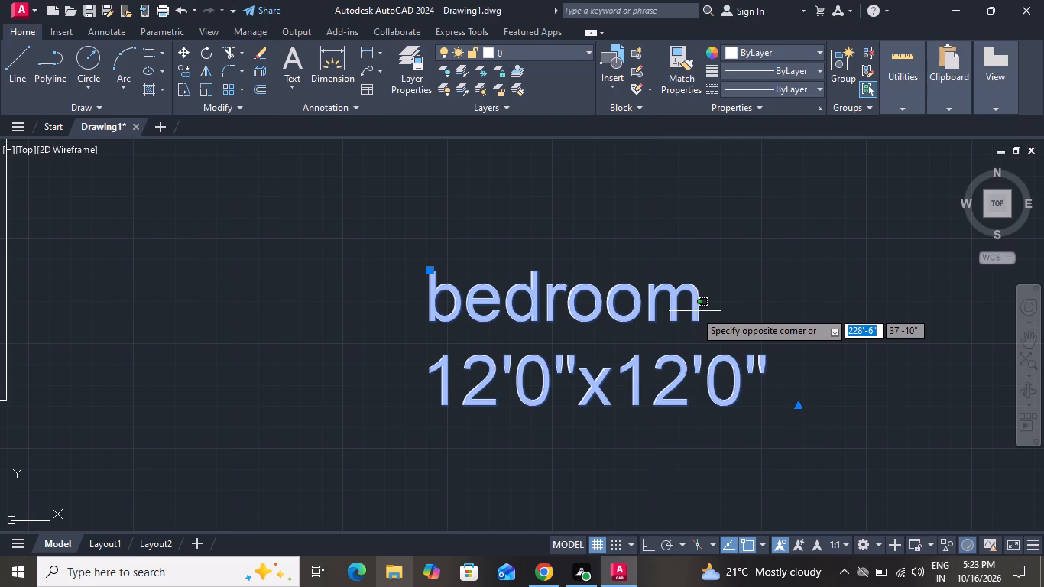
double_click(695, 305)
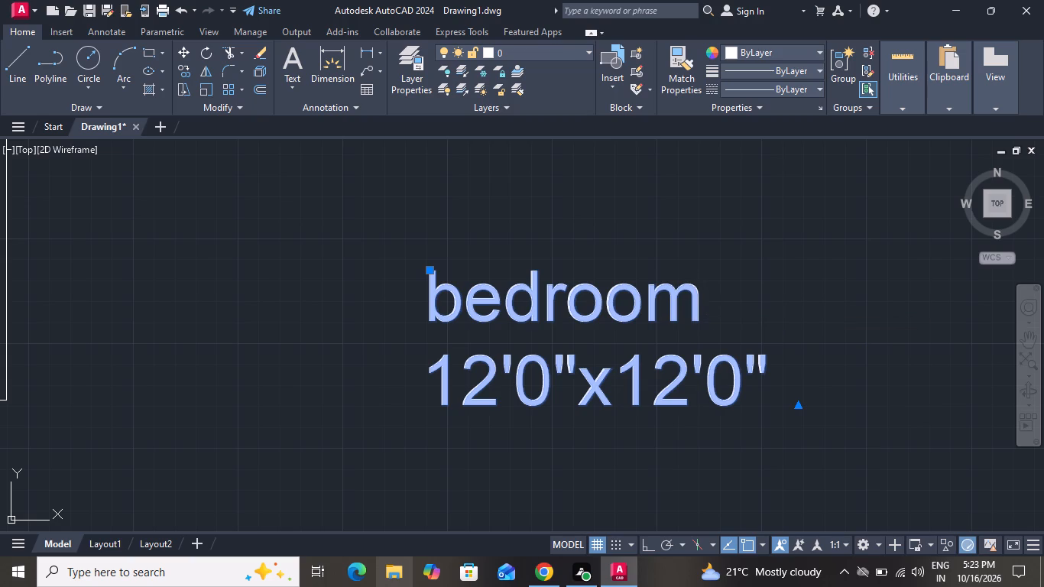
double_click(695, 300)
triple_click(634, 300)
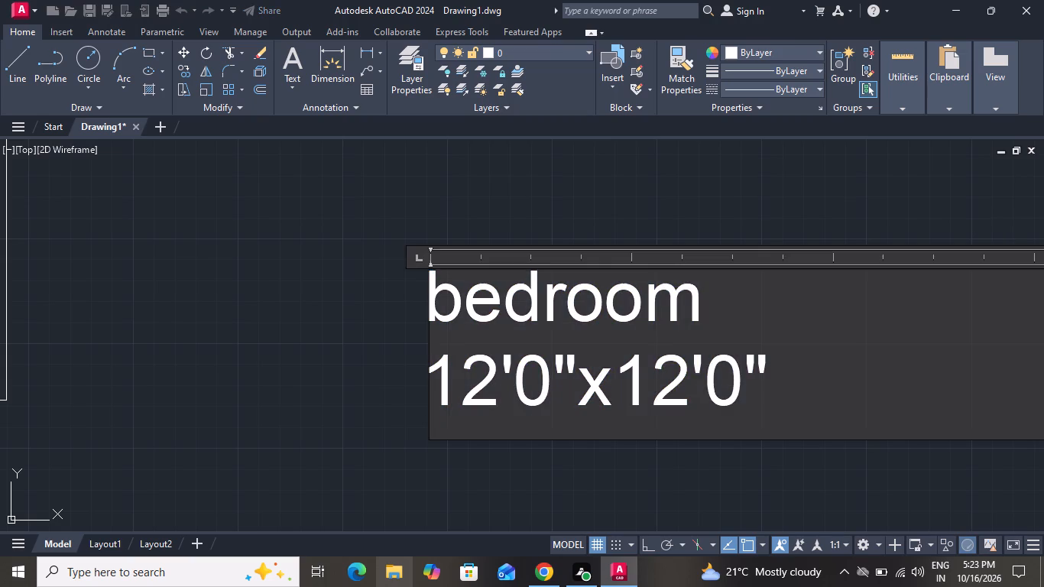
click(731, 291)
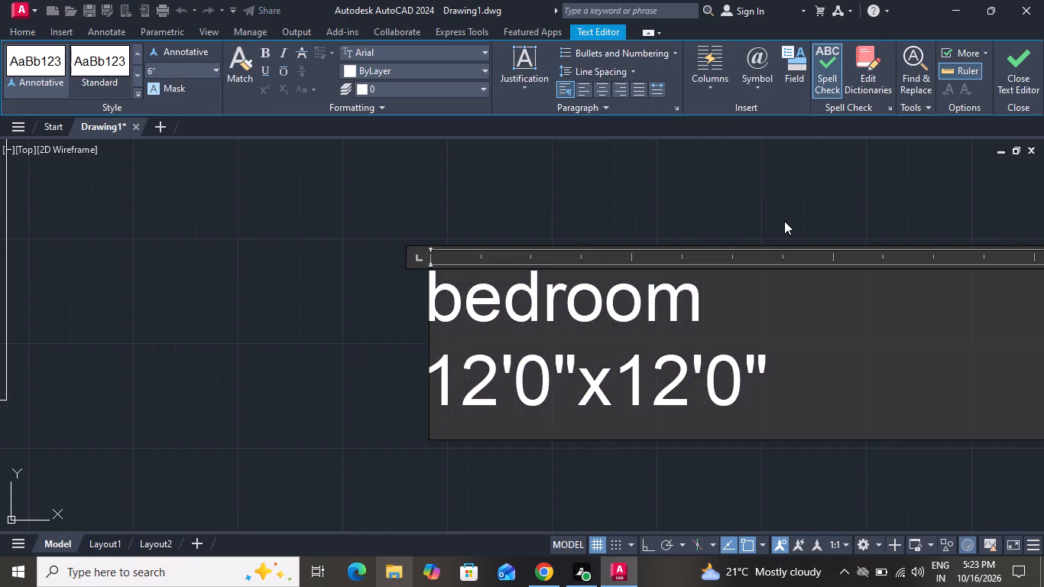
key(BackSpace)
key(BackSpace)
key(BackSpace)
key(BackSpace)
key(BackSpace)
key(BackSpace)
key(BackSpace)
key(BackSpace)
key(BackSpace)
key(BackSpace)
key(BackSpace)
key(BackSpace)
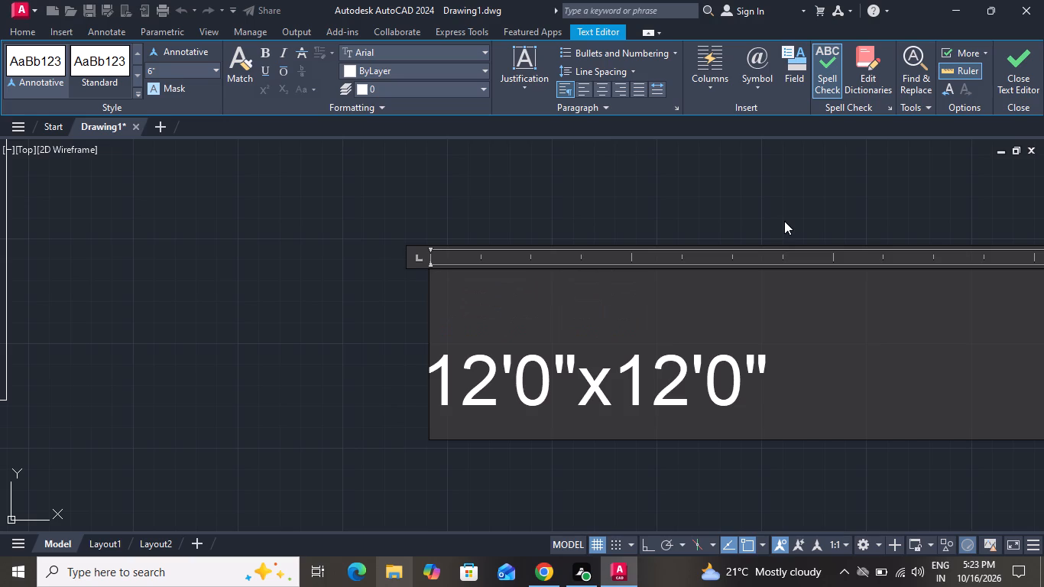
text(li)
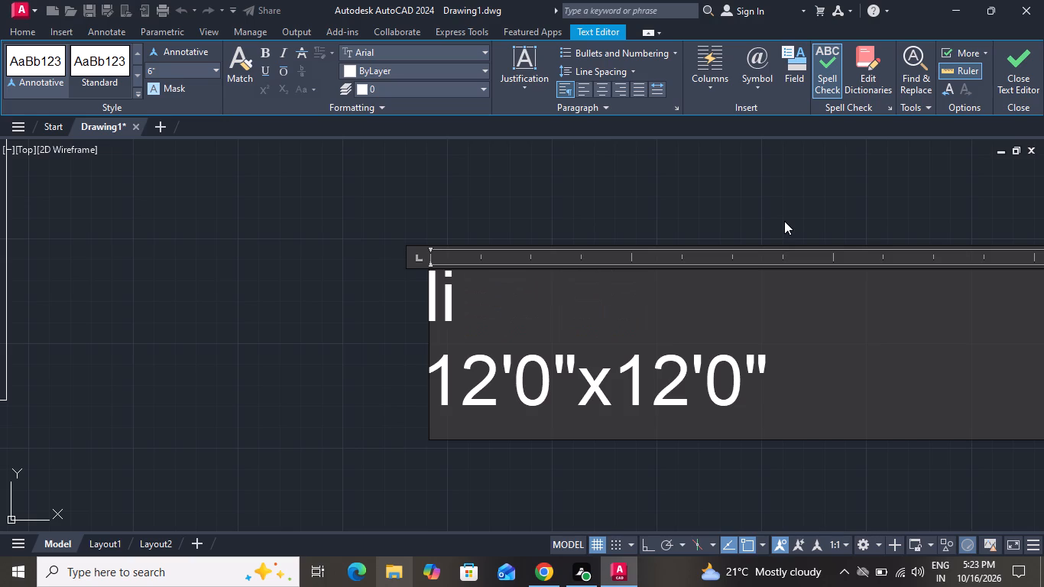
text(ving)
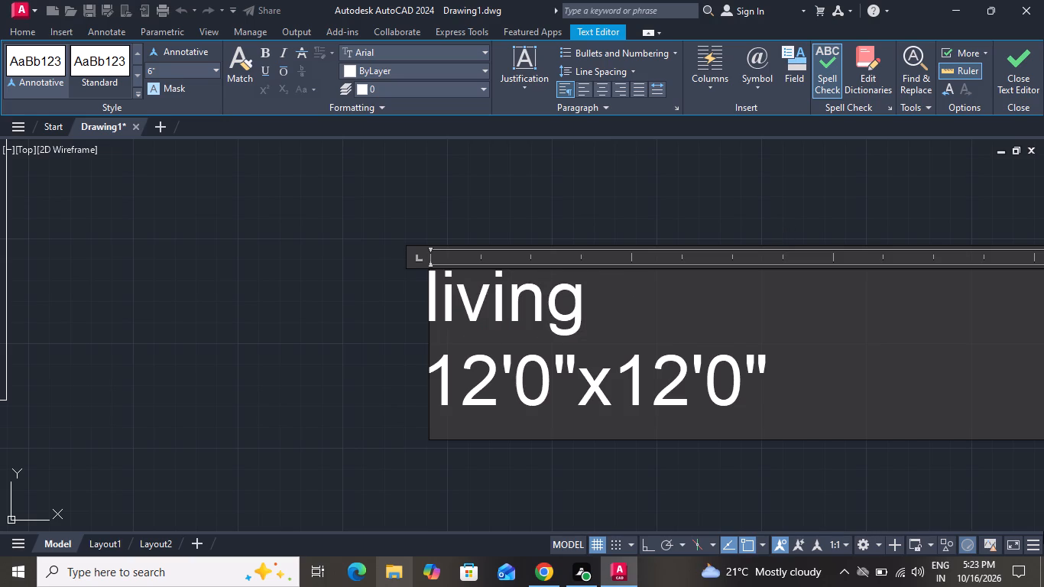
key(slash)
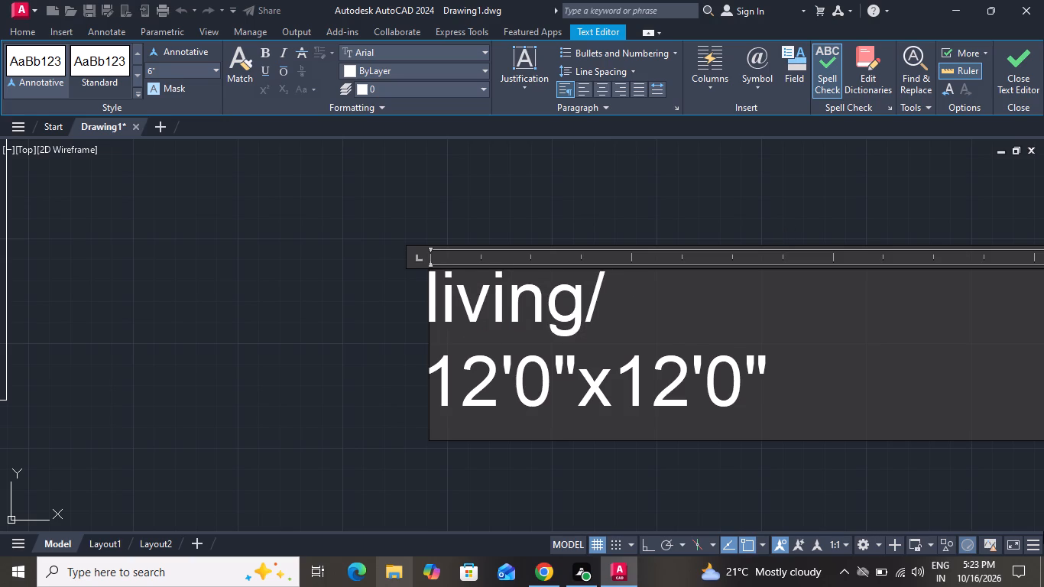
text(ha)
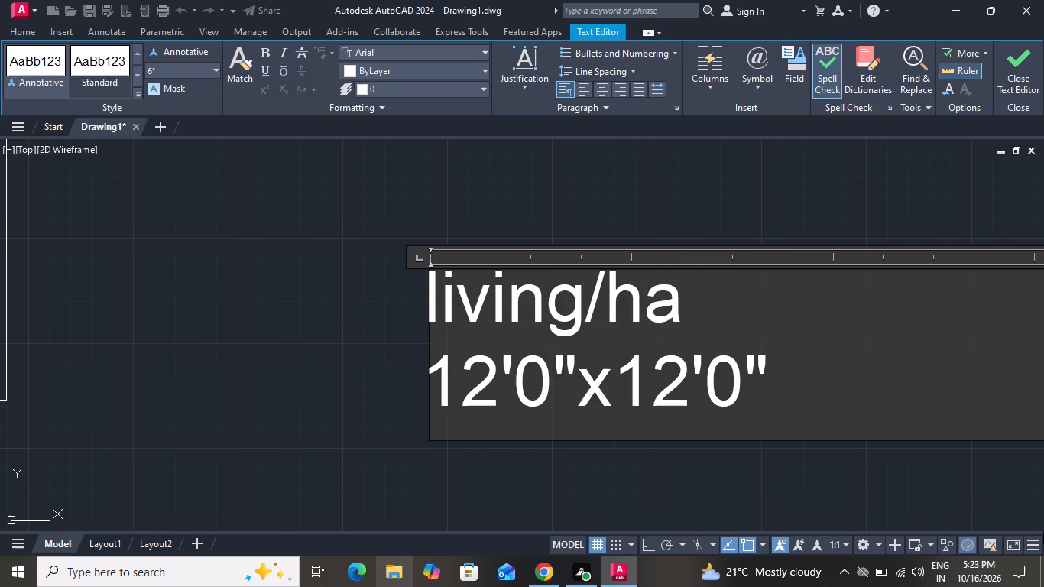
text(ll)
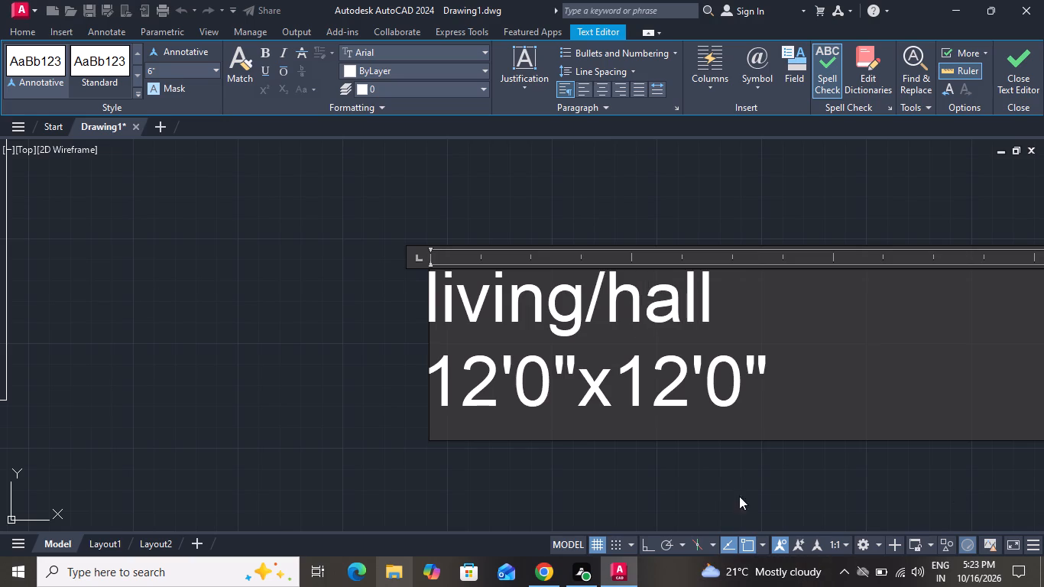
Replace the size line of the living/hall label with 12'6"x19'0" and finish the text.
click(780, 373)
key(BackSpace)
key(BackSpace)
key(BackSpace)
key(BackSpace)
key(BackSpace)
key(BackSpace)
key(BackSpace)
key(BackSpace)
key(BackSpace)
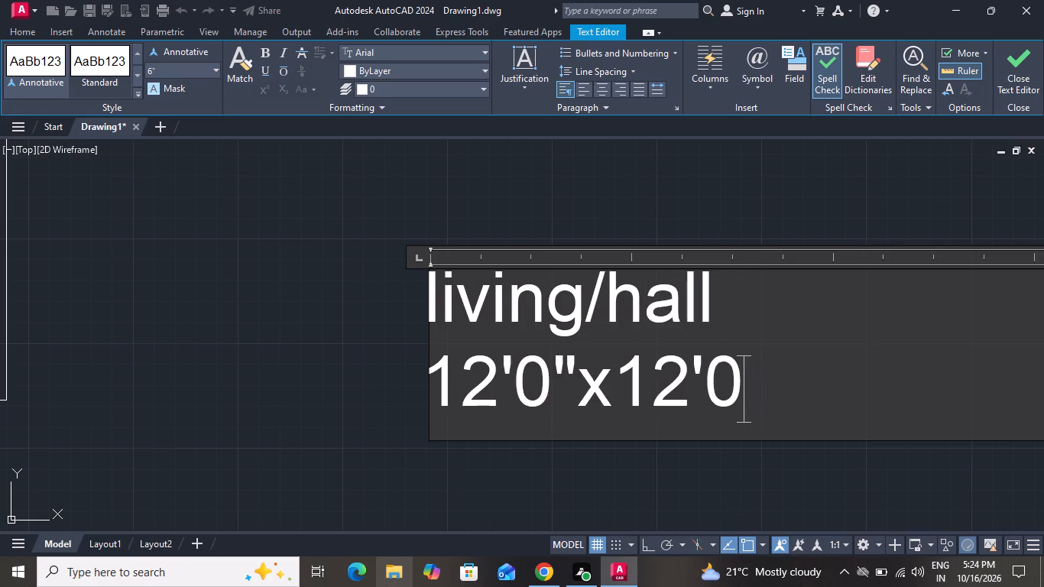
key(BackSpace)
key(BackSpace)
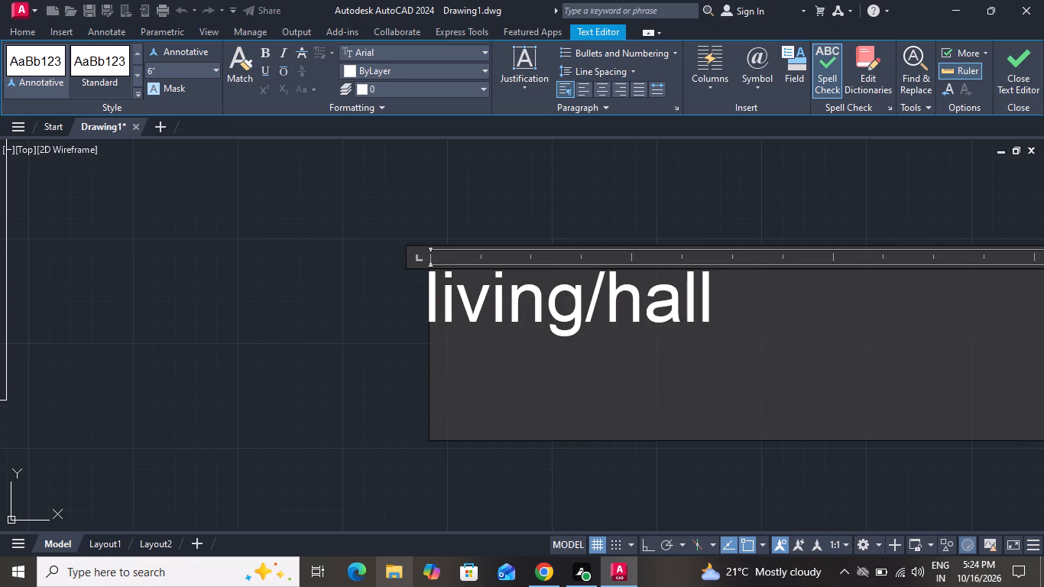
text(12)
key(apostrophe)
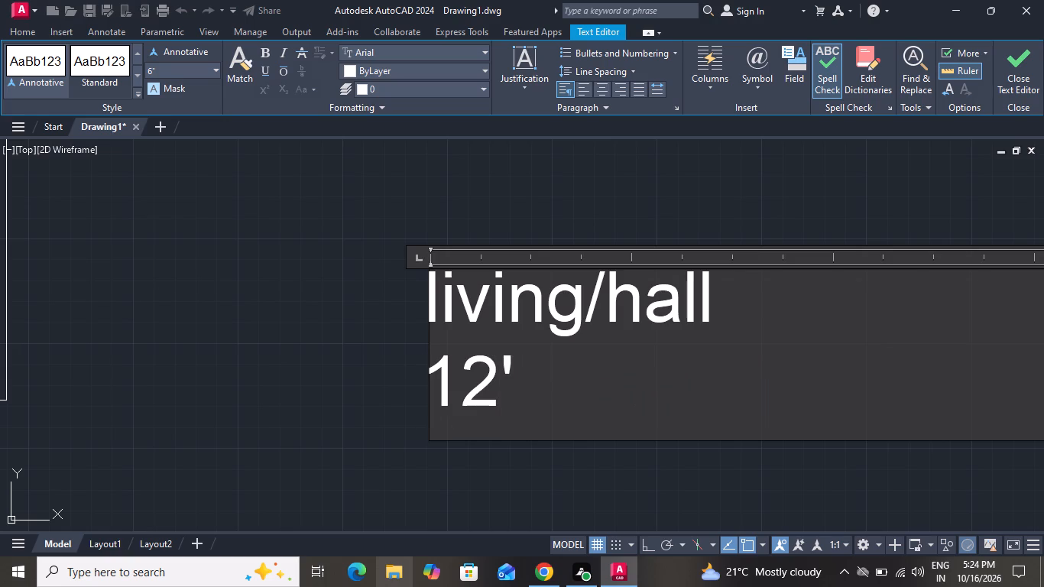
key(6)
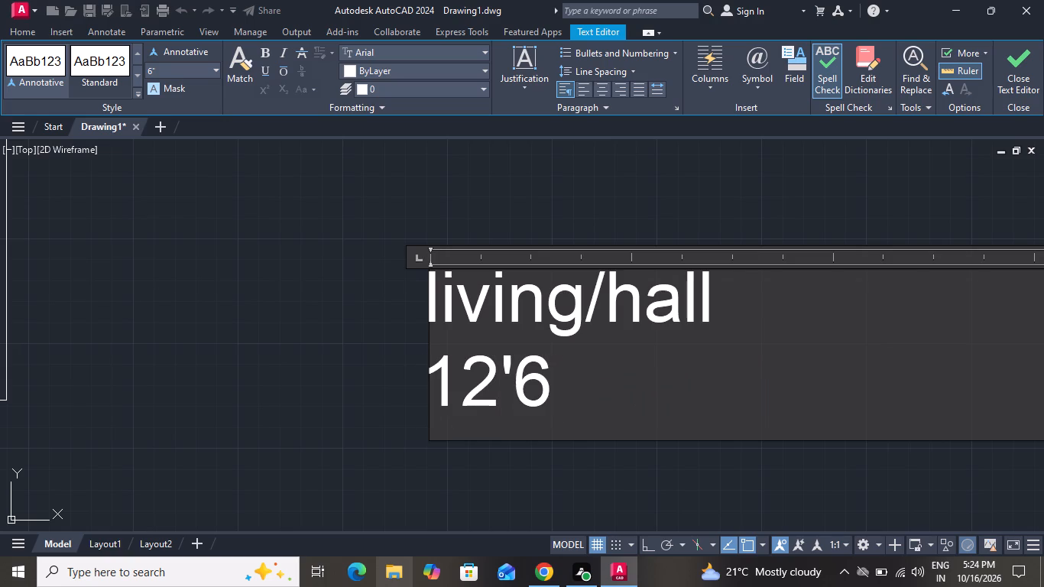
key(shift+quotedbl)
key(x)
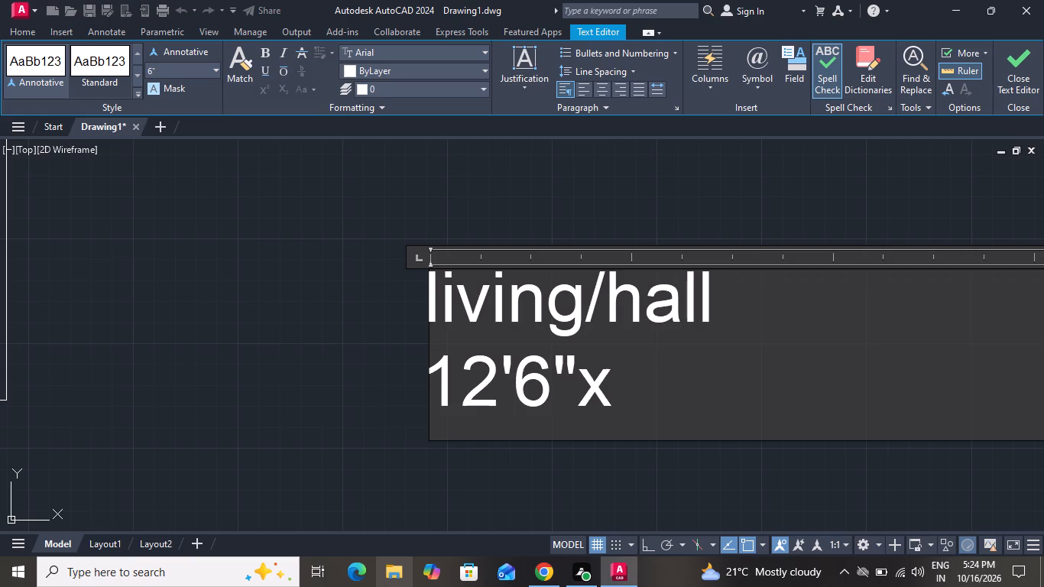
key(1)
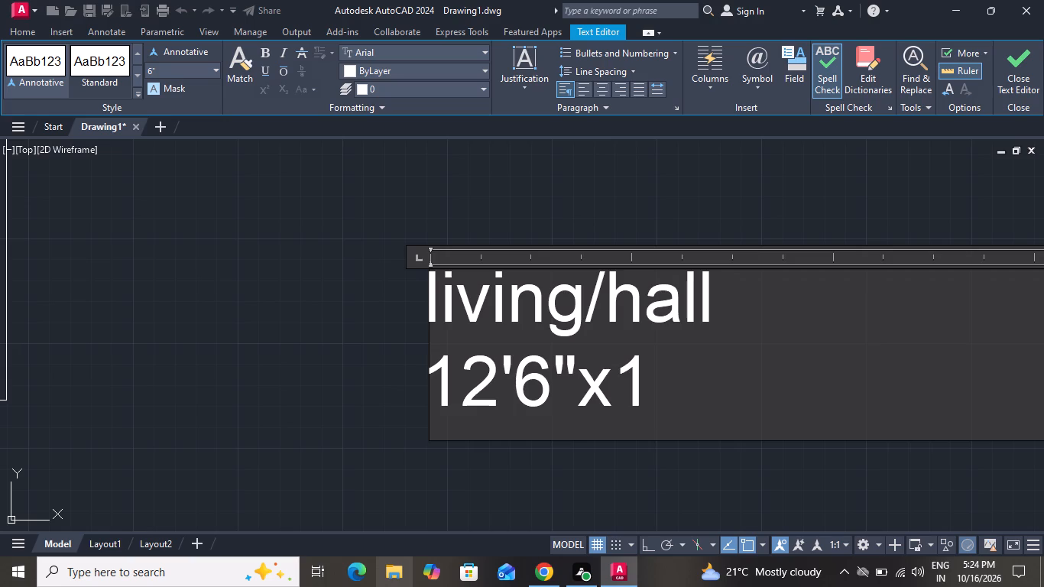
key(9)
text('0)
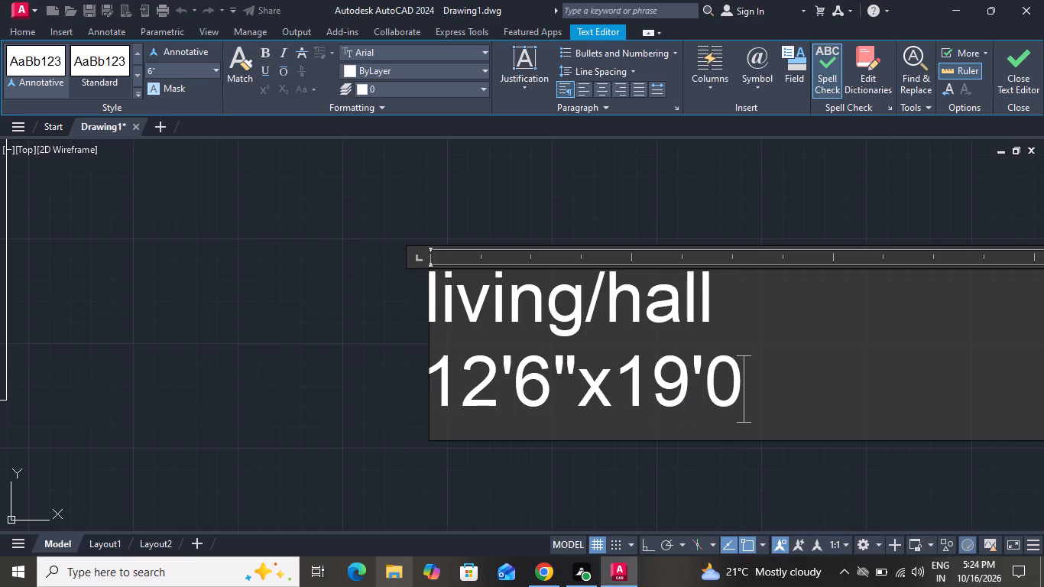
key(shift+quotedbl)
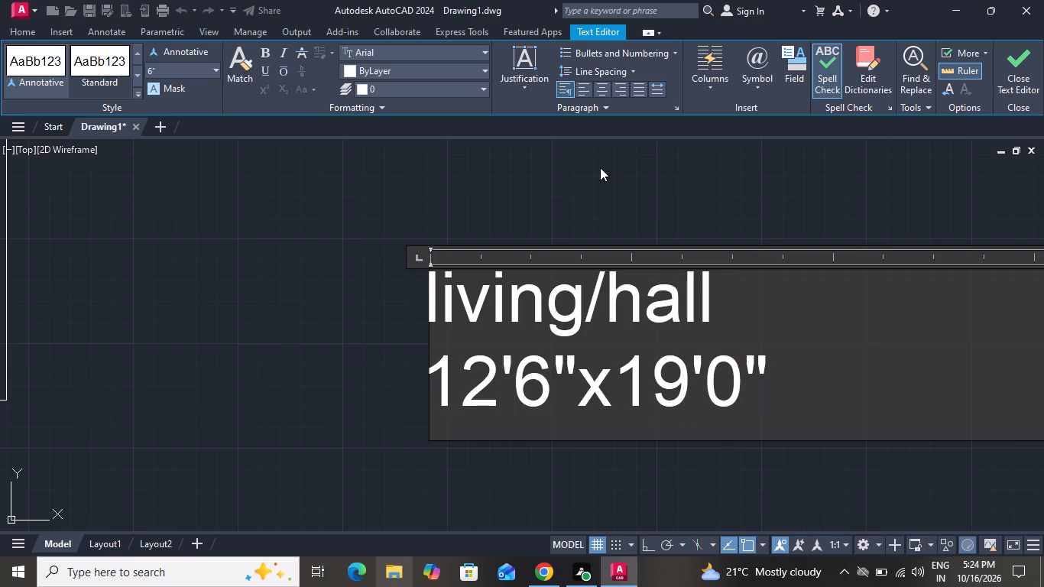
click(203, 285)
Change the room name in the label beside the stove and sink to "kitchen".
scroll(355, 323, down, 2)
scroll(481, 324, down, 2)
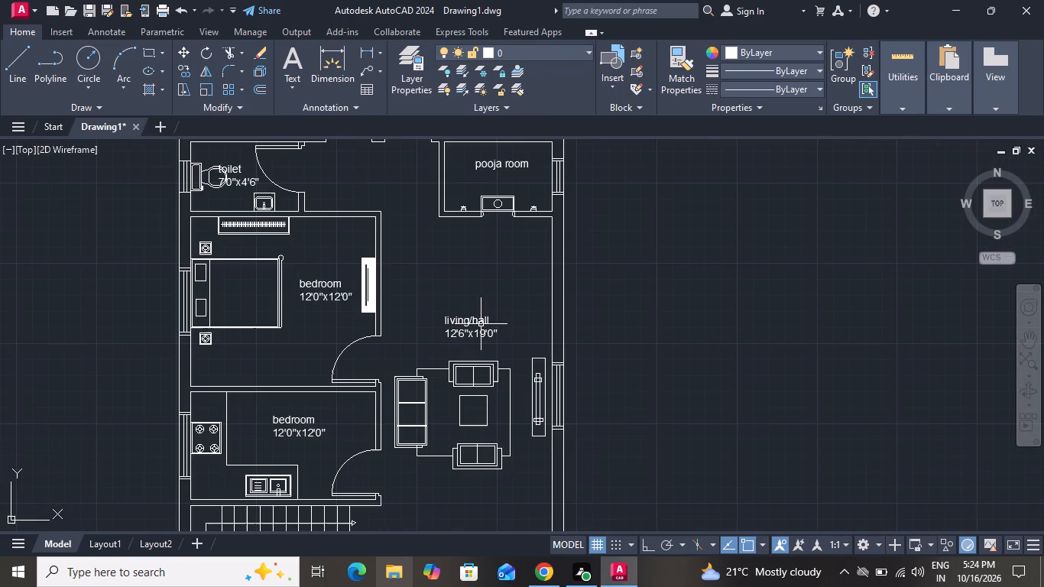
scroll(477, 327, down, 4)
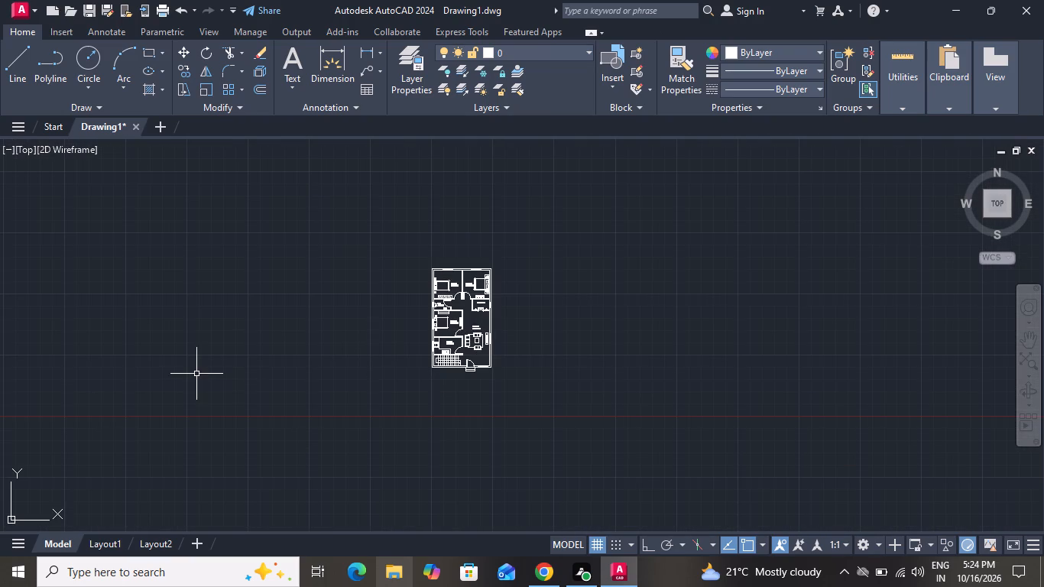
scroll(112, 373, up, 1)
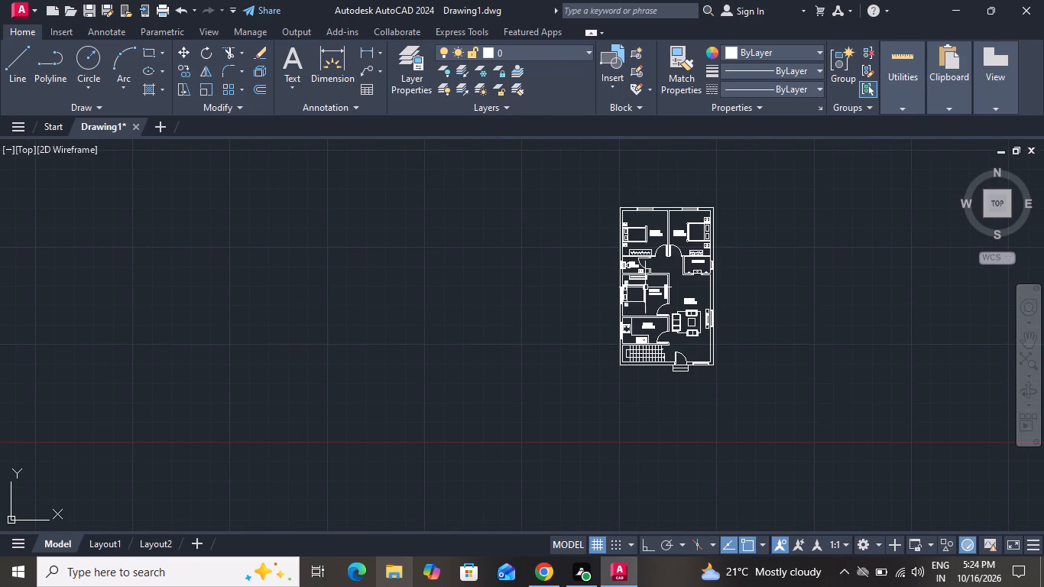
scroll(654, 279, up, 2)
scroll(673, 348, up, 2)
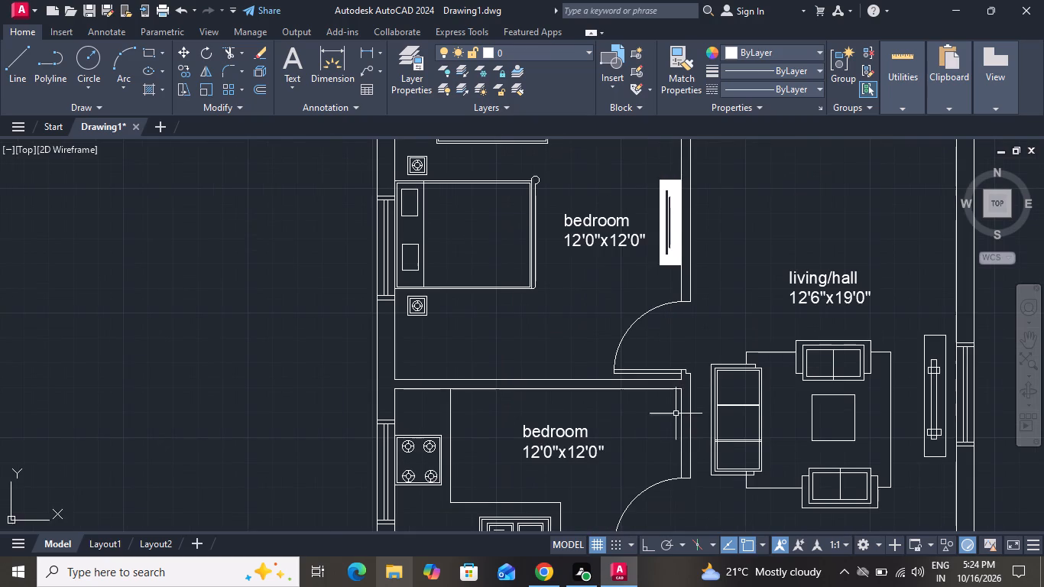
scroll(674, 393, down, 1)
scroll(602, 449, up, 2)
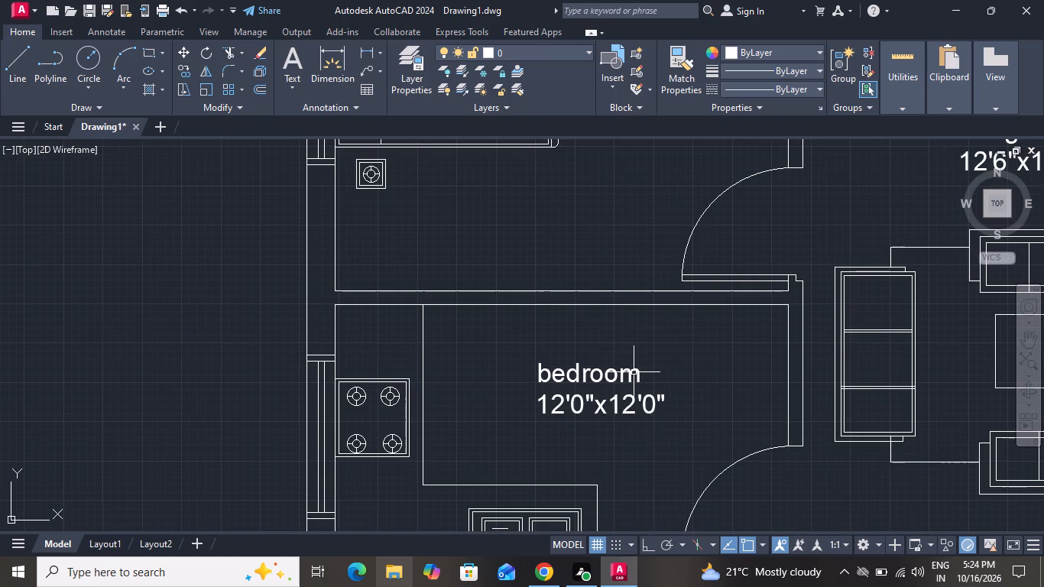
double_click(634, 372)
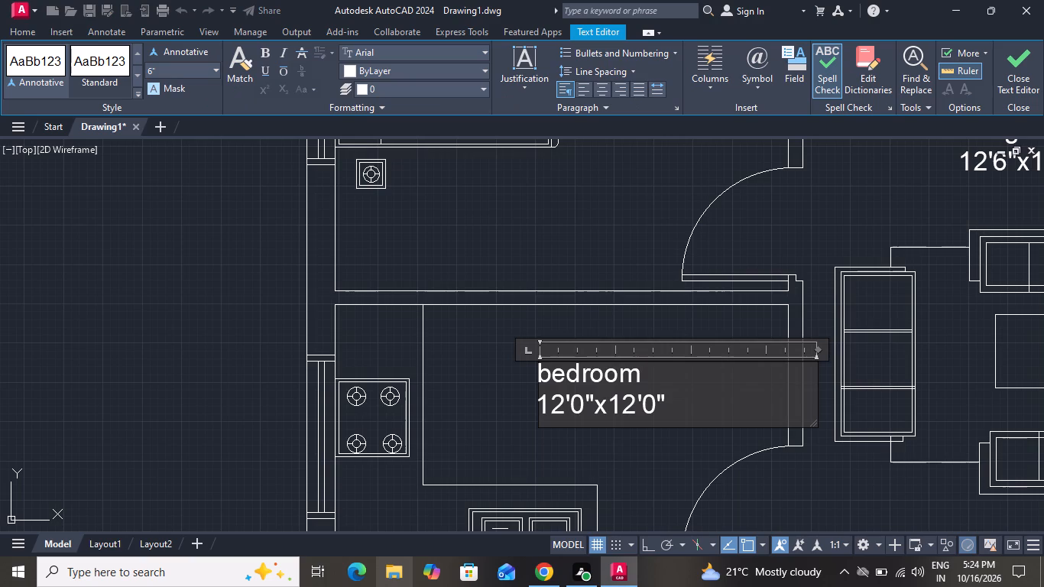
key(BackSpace)
key(BackSpace)
key(BackSpace)
key(BackSpace)
key(BackSpace)
key(BackSpace)
key(BackSpace)
key(BackSpace)
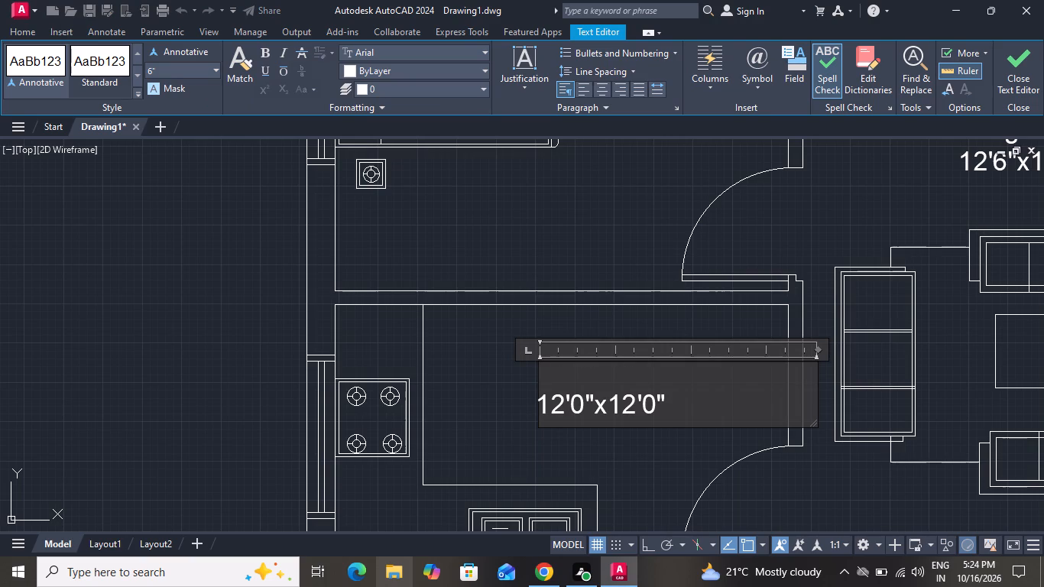
text(ki)
text(tc)
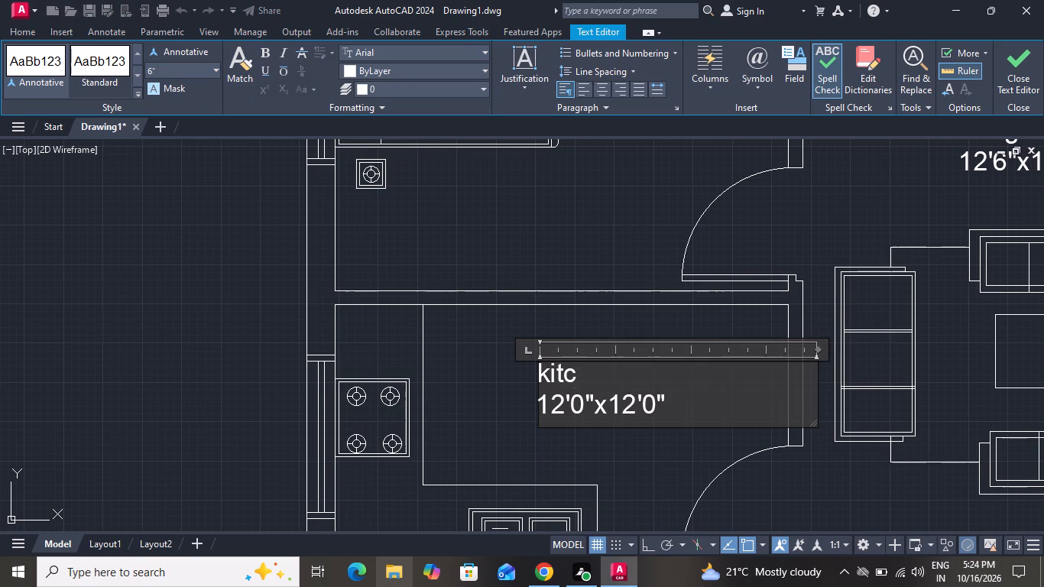
text(hen)
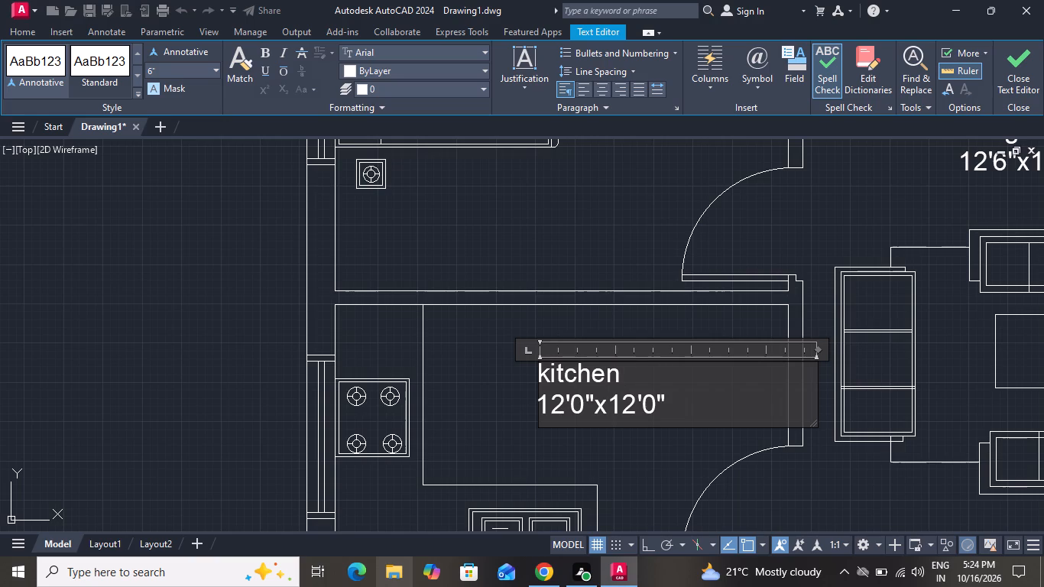
Replace the size line of the kitchen label with 12'0"x7'0" and finish the text.
click(687, 415)
key(BackSpace)
key(BackSpace)
key(BackSpace)
key(BackSpace)
key(BackSpace)
key(BackSpace)
key(BackSpace)
key(BackSpace)
key(BackSpace)
key(BackSpace)
key(BackSpace)
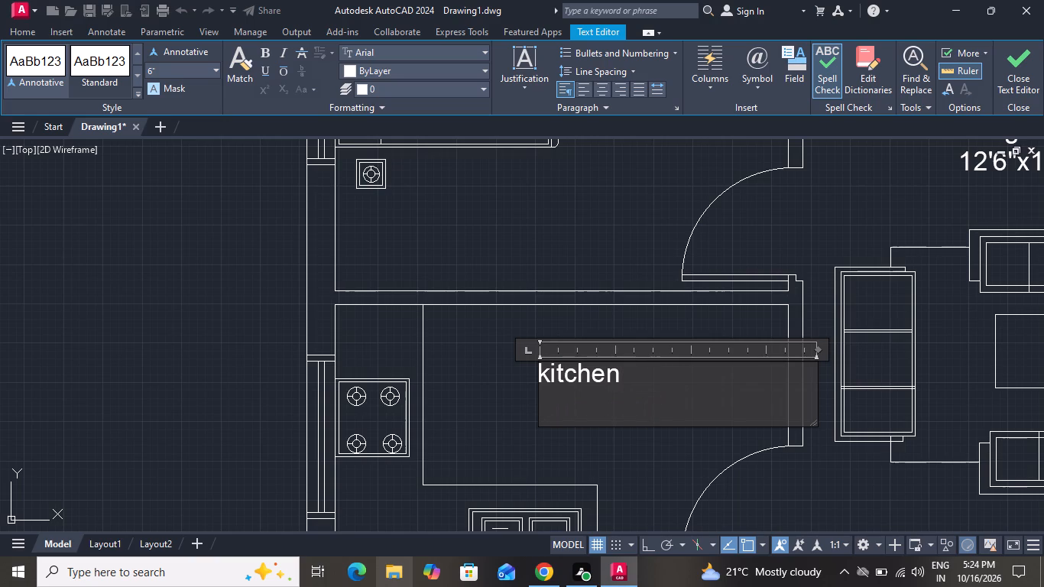
text(12)
text('0)
key(shift+quotedbl)
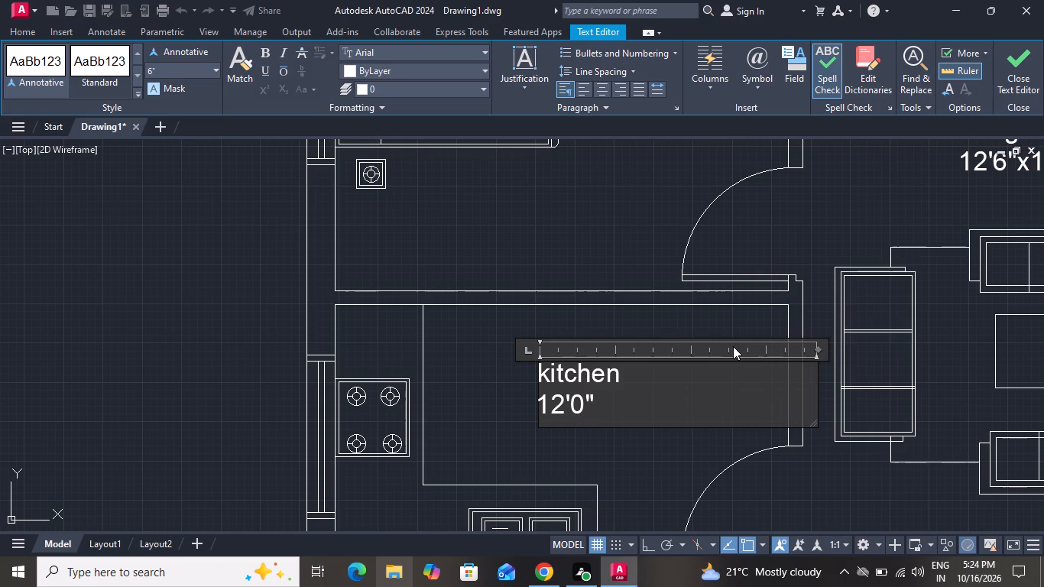
key(x)
right_click(733, 345)
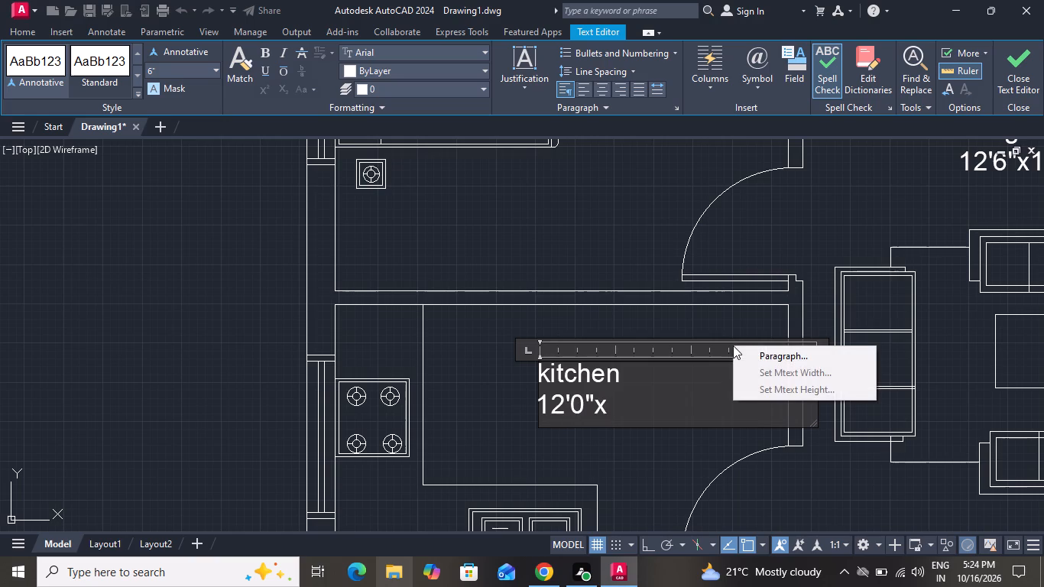
double_click(650, 291)
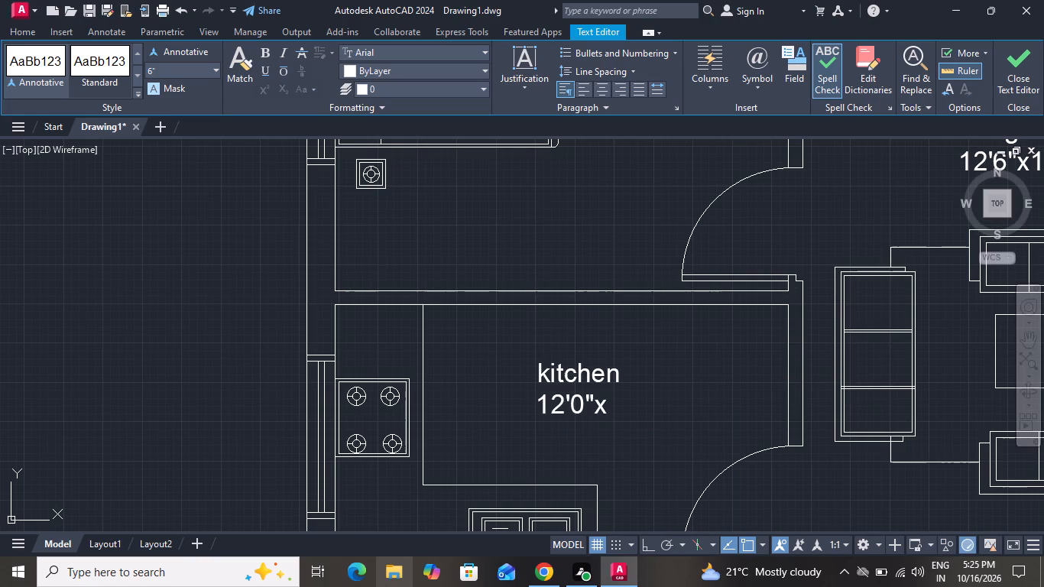
double_click(605, 398)
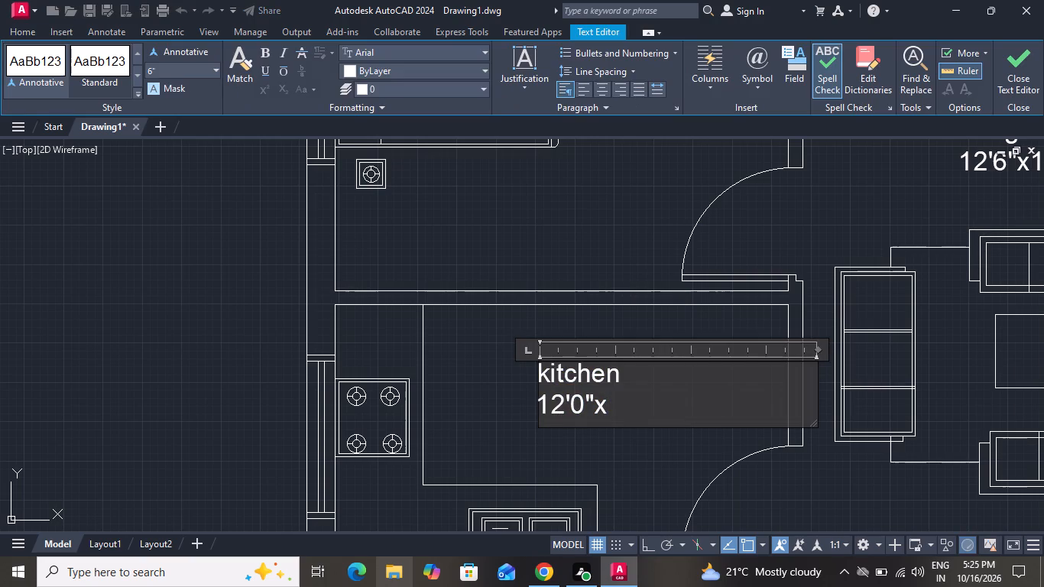
key(7)
text('0)
key(shift+quotedbl)
click(537, 250)
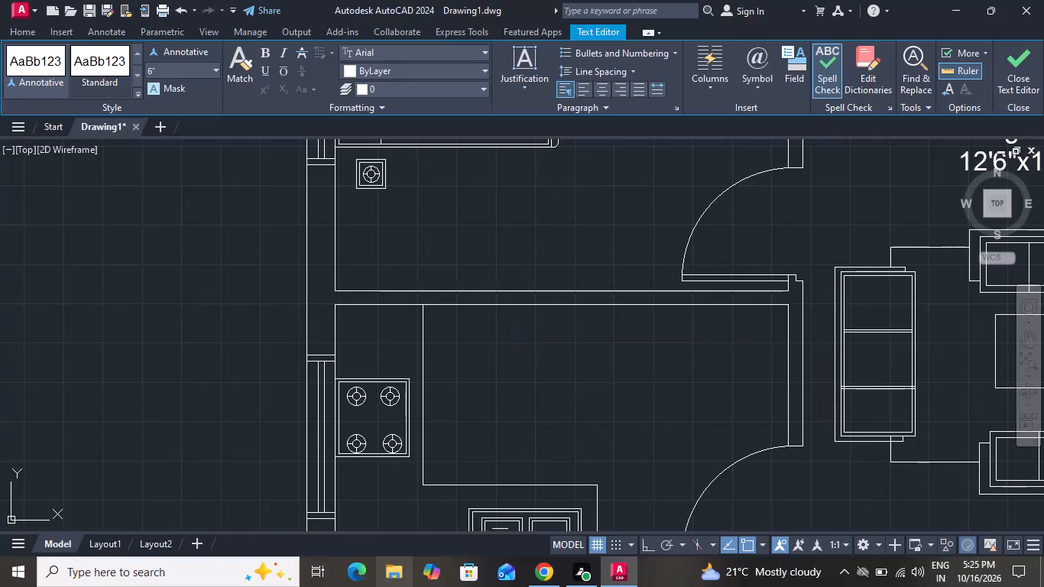
Draw a rounded-corner rectangle about 4'-6" wide and 3'-5" high outside the plan, below the staircase wall.
scroll(751, 15, down, 1)
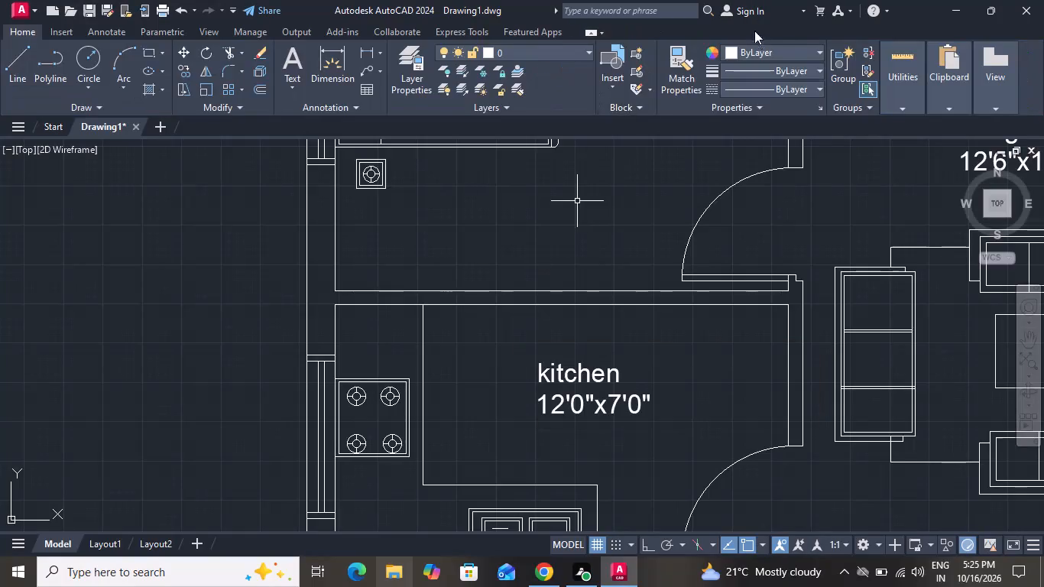
scroll(754, 31, down, 2)
scroll(671, 188, down, 3)
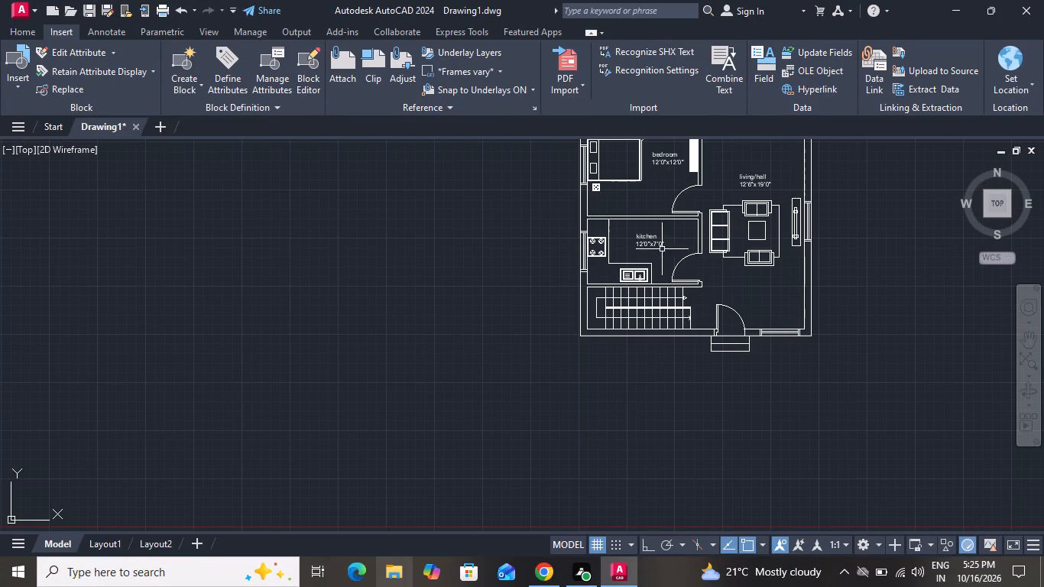
scroll(732, 351, up, 2)
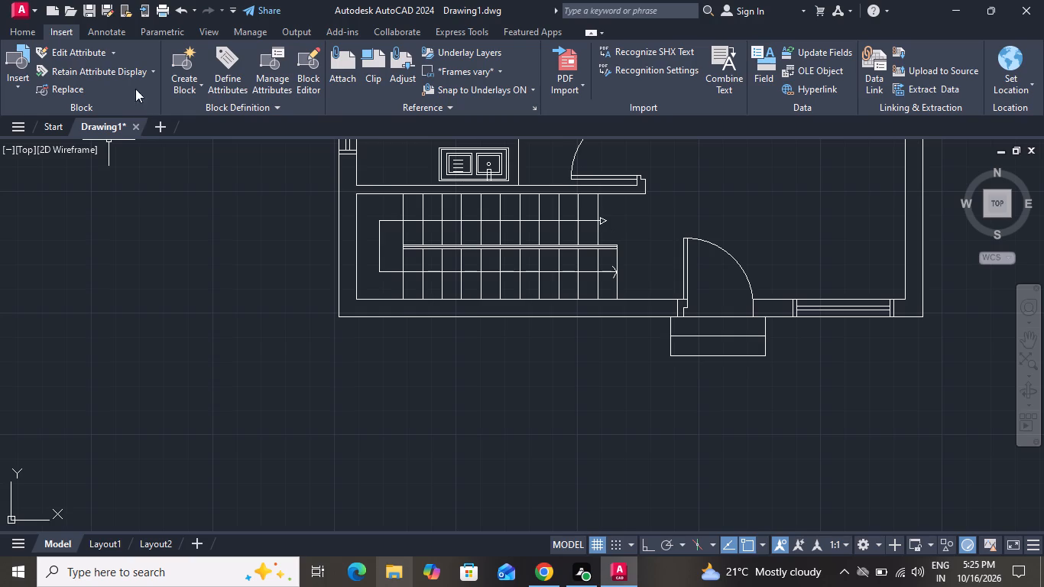
click(33, 31)
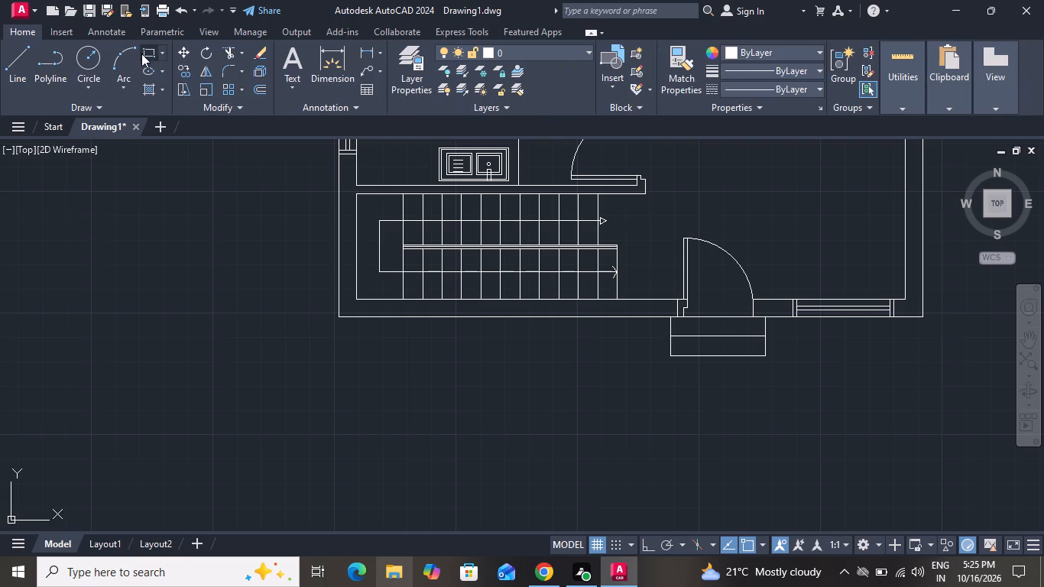
click(142, 53)
scroll(406, 459, up, 1)
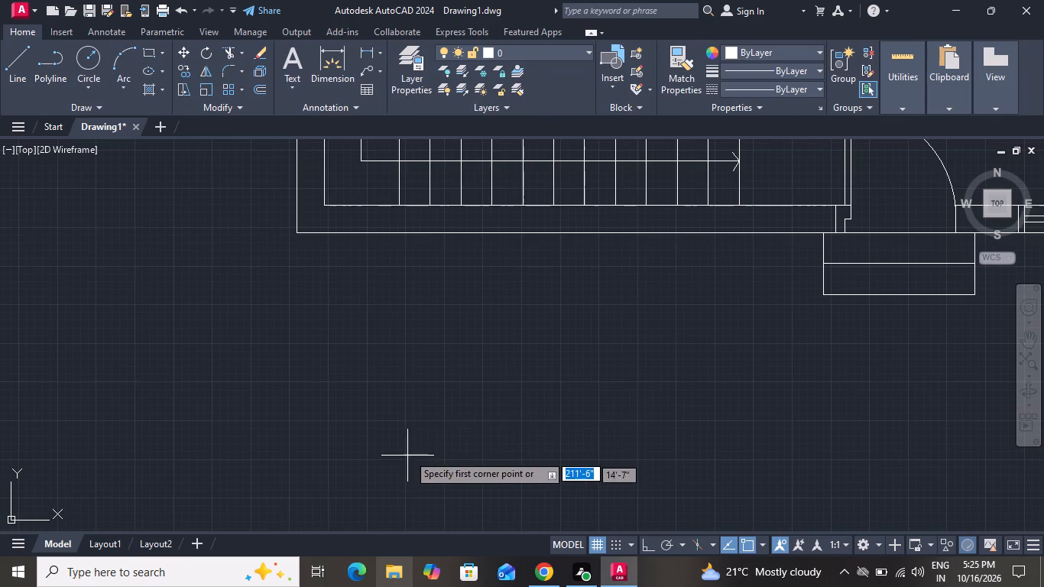
click(374, 304)
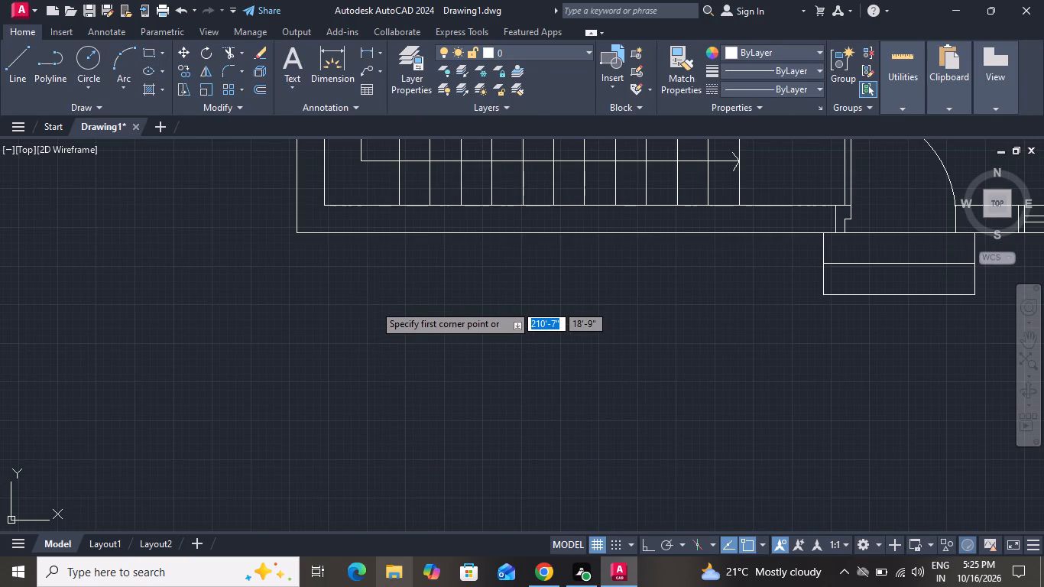
click(542, 436)
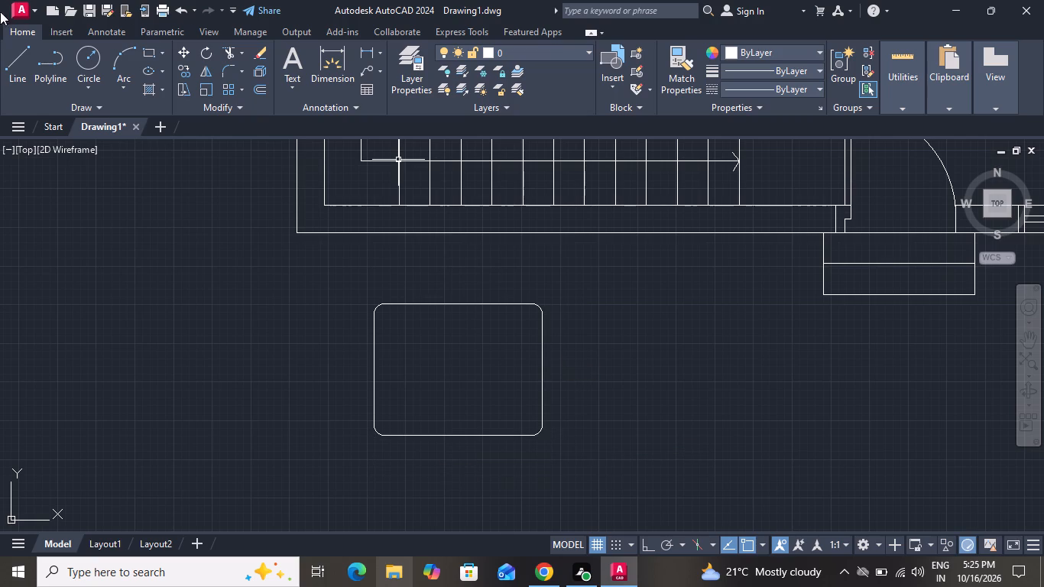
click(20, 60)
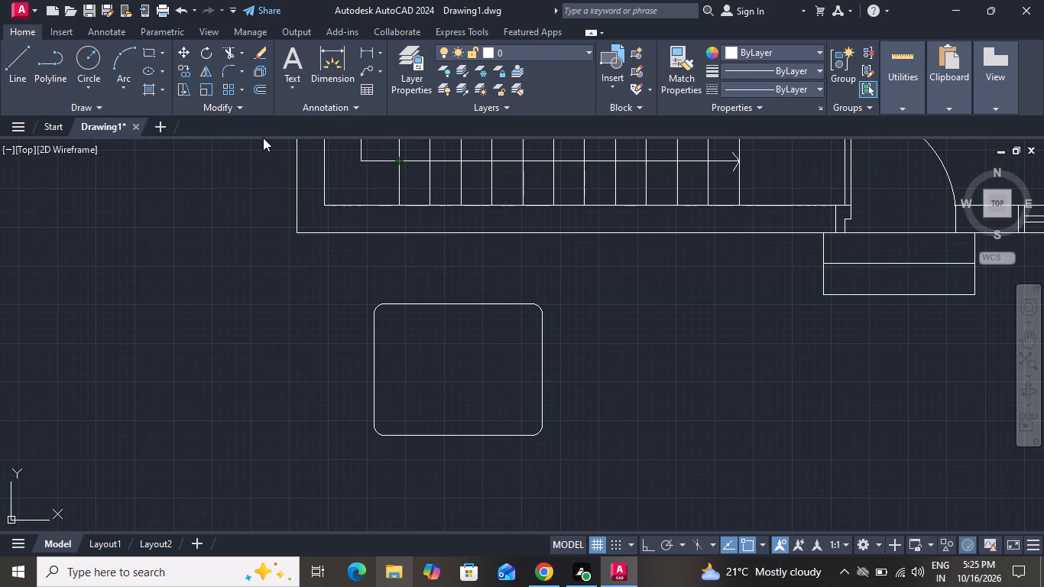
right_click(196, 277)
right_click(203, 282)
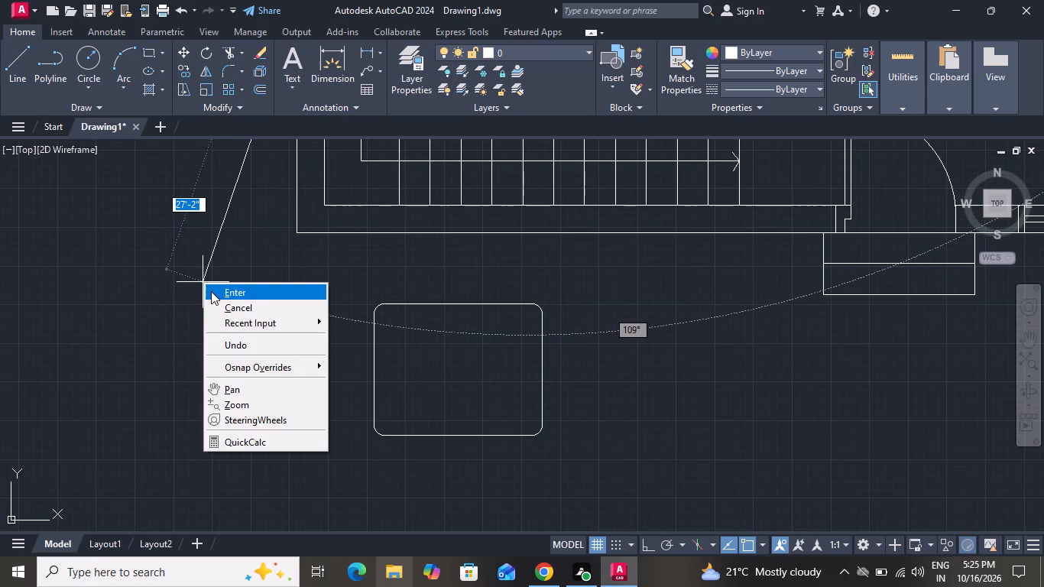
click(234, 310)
Add multiline text reading "doors" inside the upper part of the rounded rectangle.
scroll(233, 326, down, 1)
scroll(235, 329, up, 1)
scroll(235, 329, down, 1)
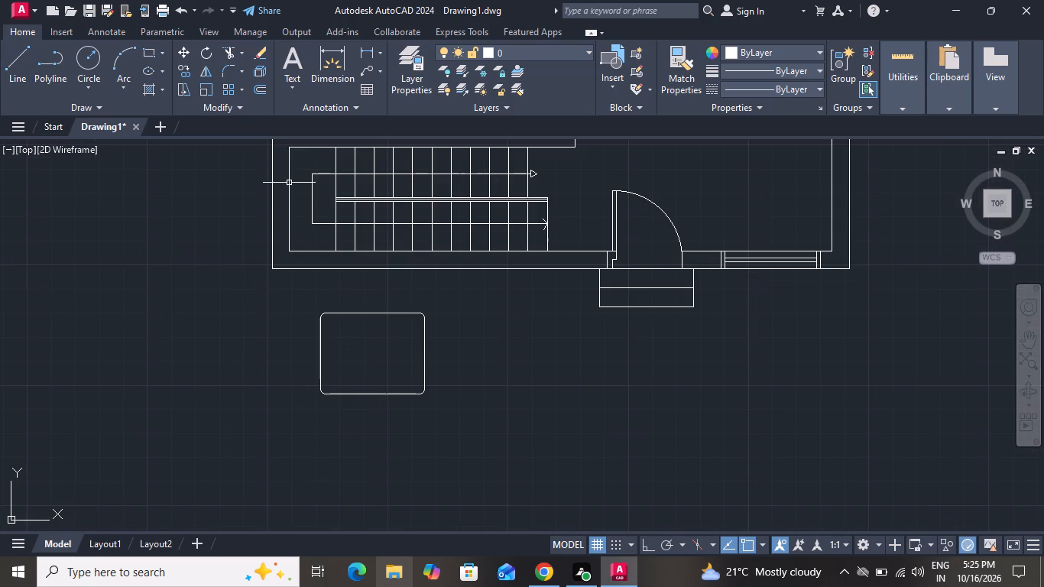
click(284, 57)
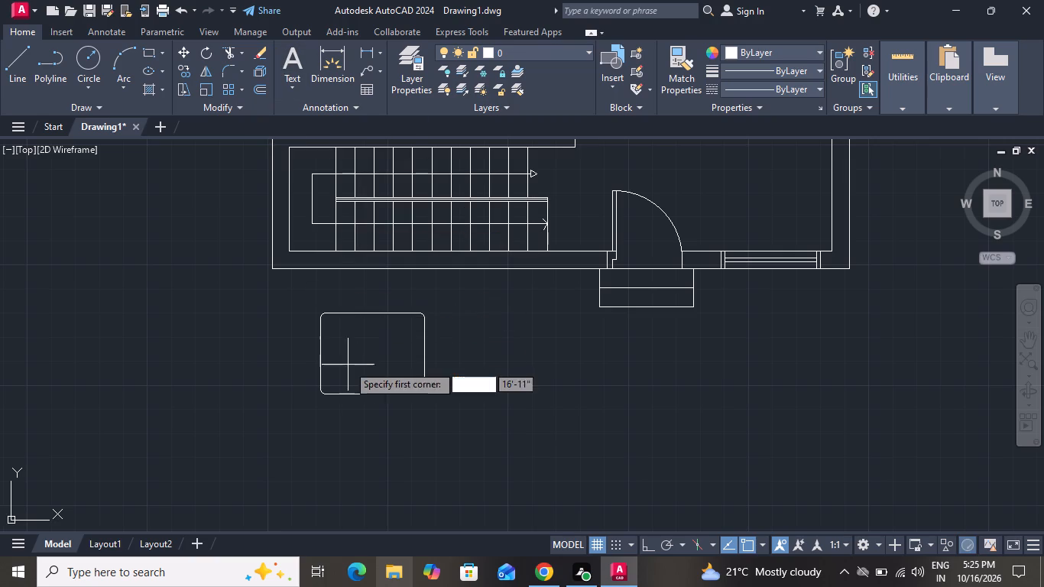
scroll(352, 356, up, 2)
click(346, 285)
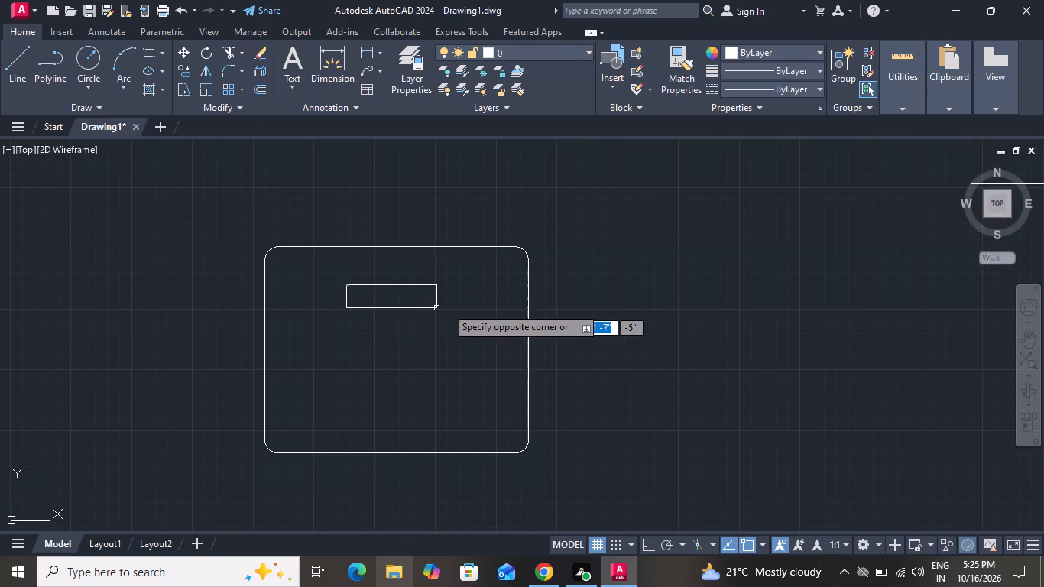
click(448, 307)
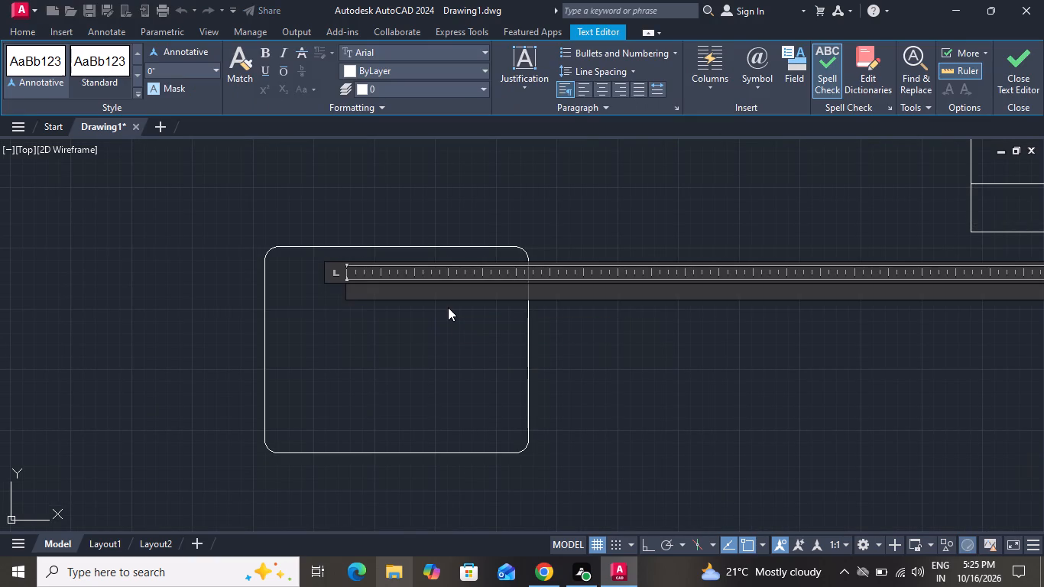
key(d)
text(oo)
text(rs)
click(409, 346)
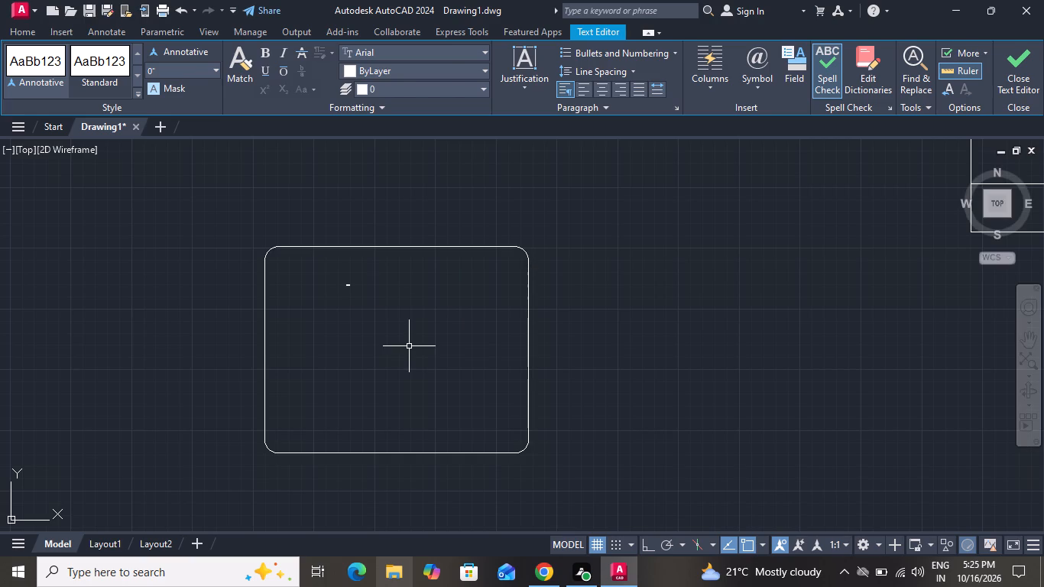
Set the text height of the "doors" text to 5" and clear the selection.
drag(360, 271, 352, 277)
click(327, 299)
right_click(327, 299)
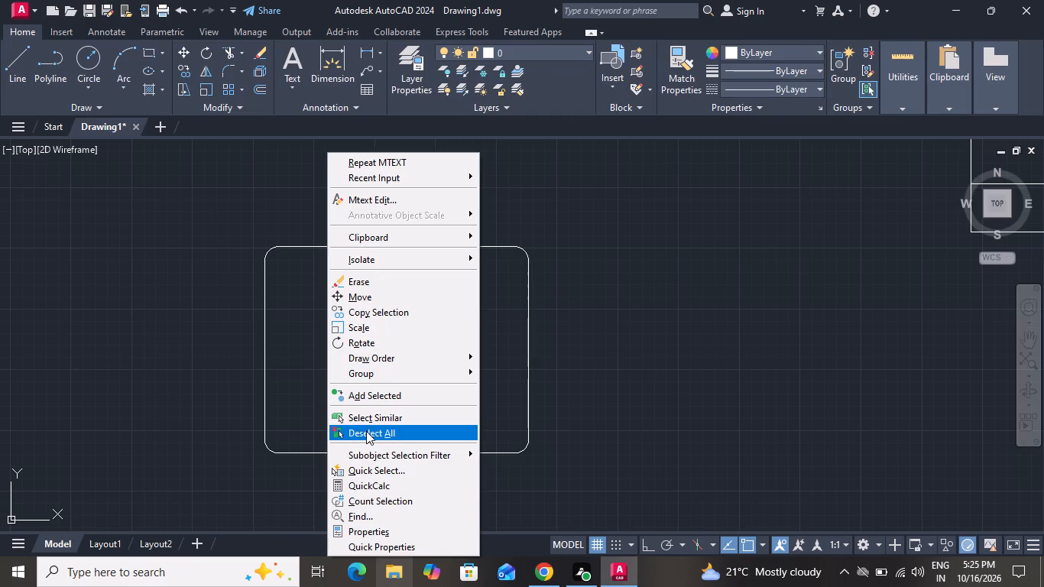
click(387, 524)
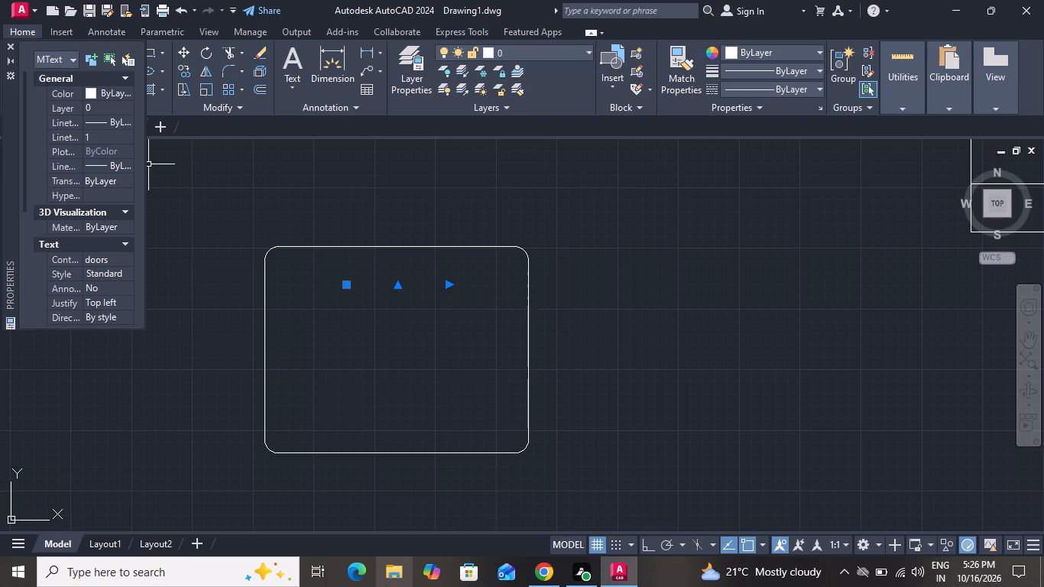
scroll(11, 232, down, 5)
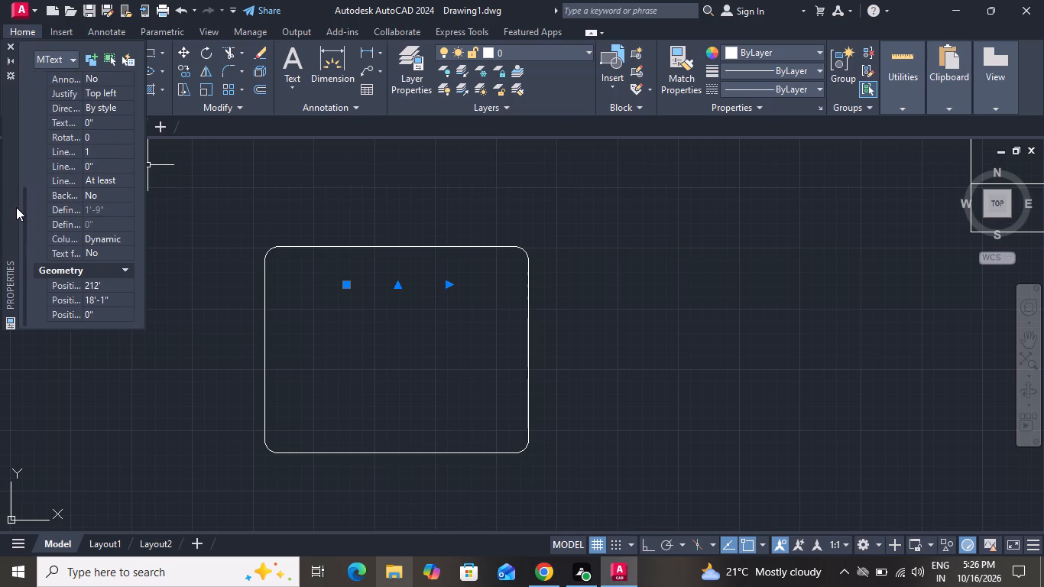
scroll(16, 207, down, 3)
scroll(96, 275, up, 1)
scroll(96, 275, down, 1)
scroll(96, 275, up, 1)
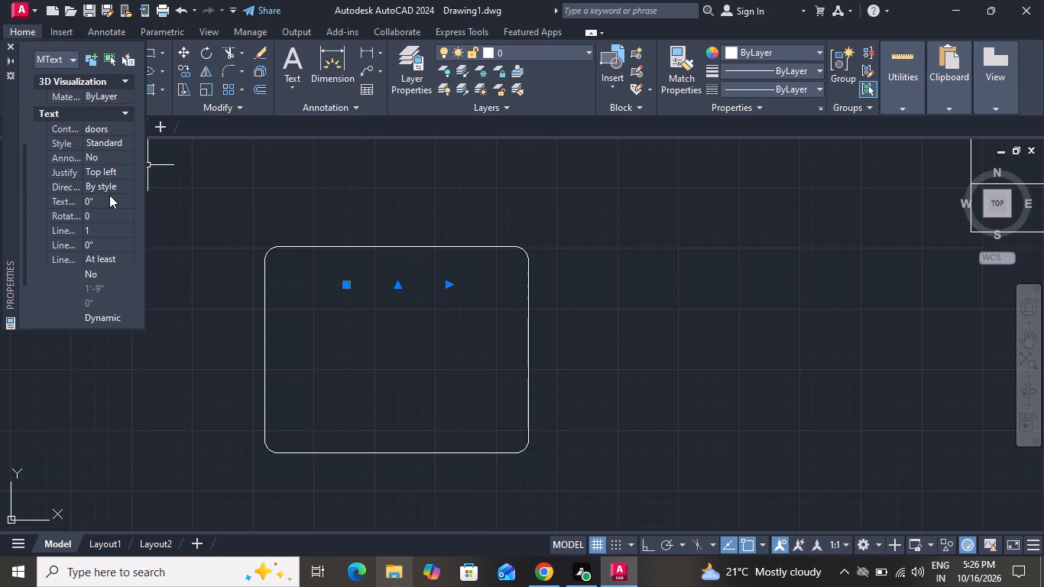
click(109, 195)
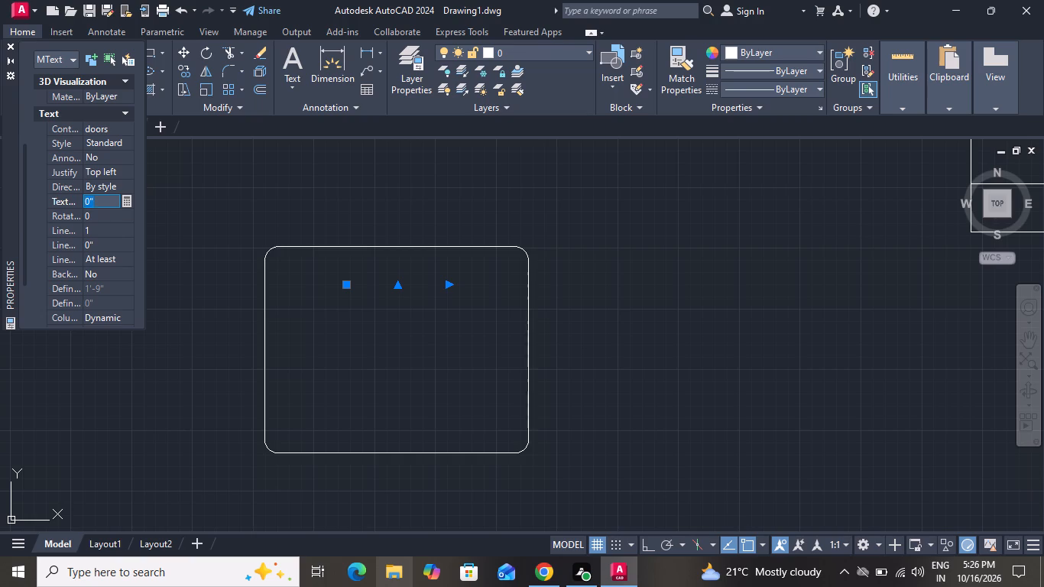
key(BackSpace)
key(5)
key(shift+quotedbl)
click(11, 49)
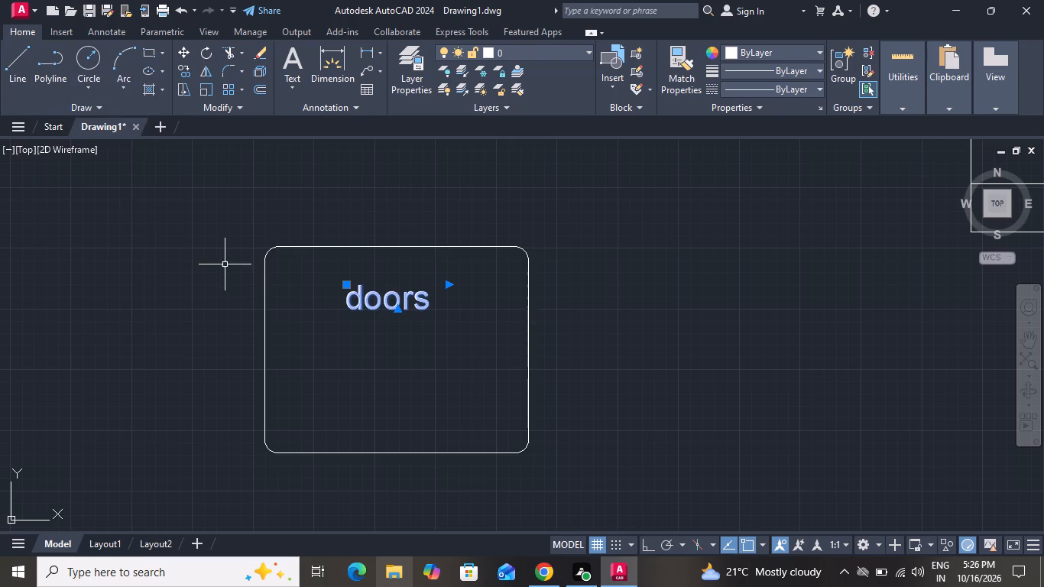
key(Escape)
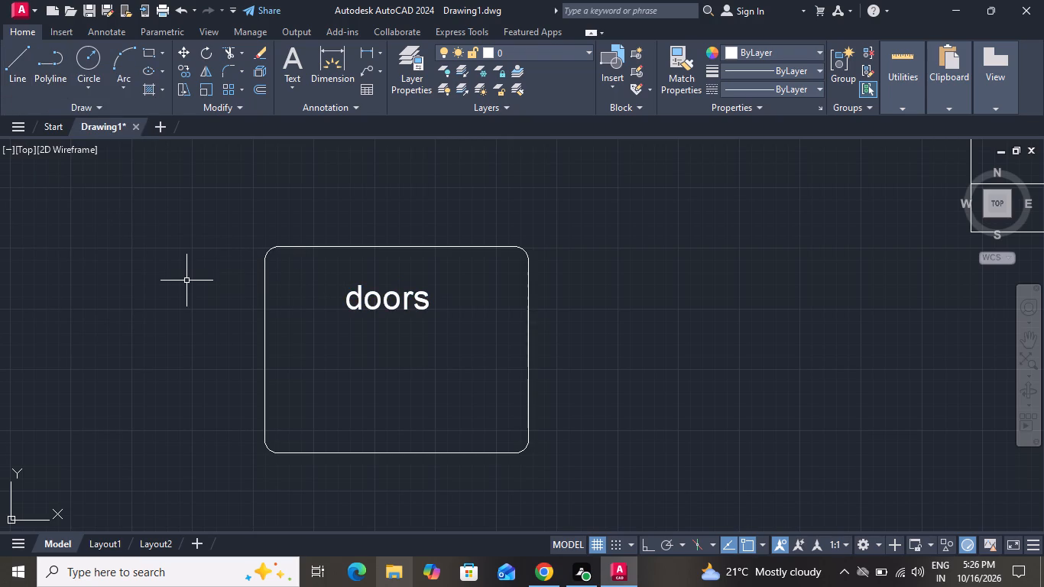
Draw a horizontal underline about 1'-11" long just beneath the "doors" heading.
click(24, 51)
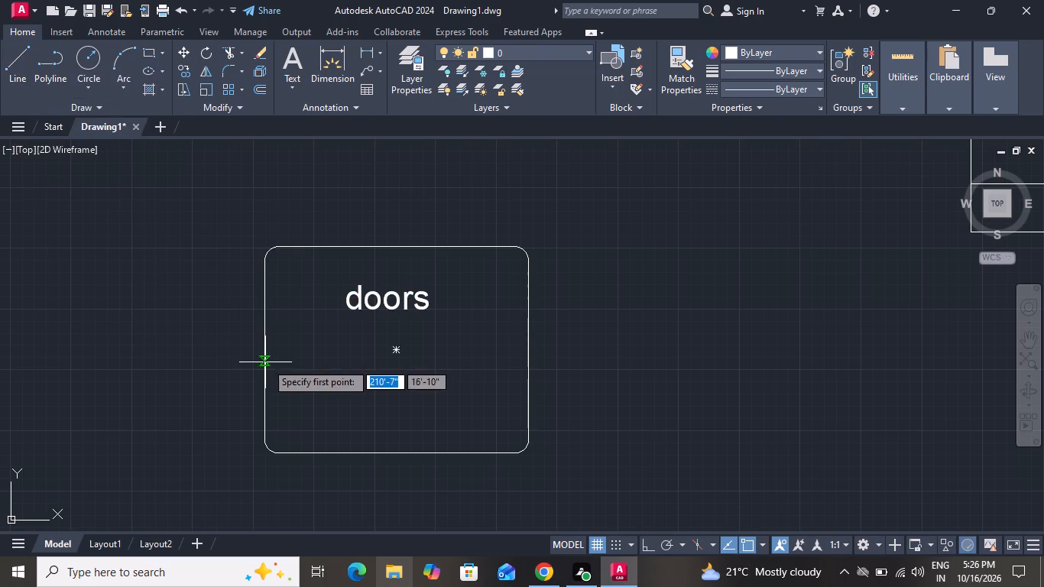
scroll(307, 332, down, 1)
scroll(313, 329, up, 1)
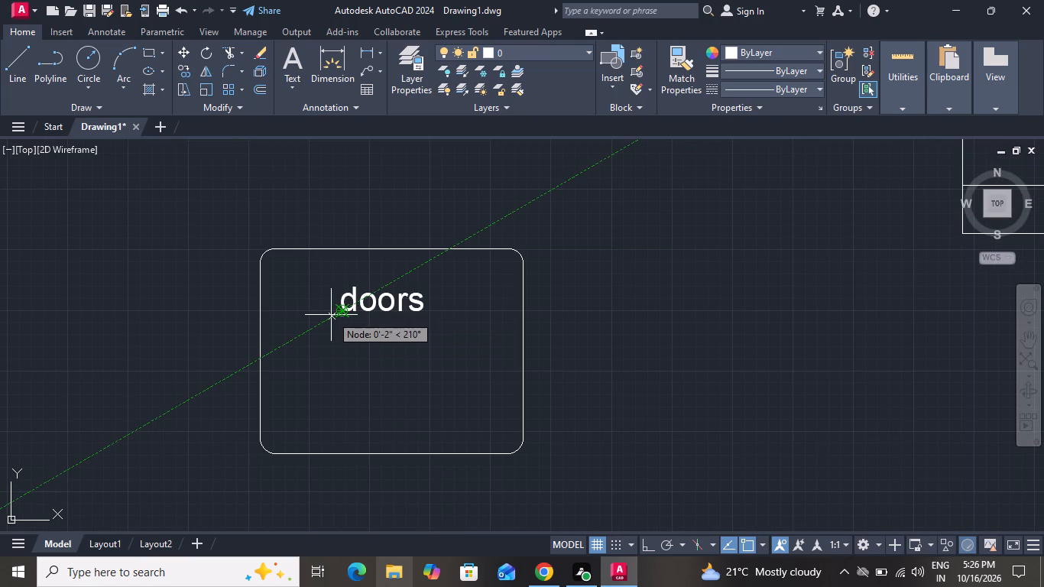
click(328, 315)
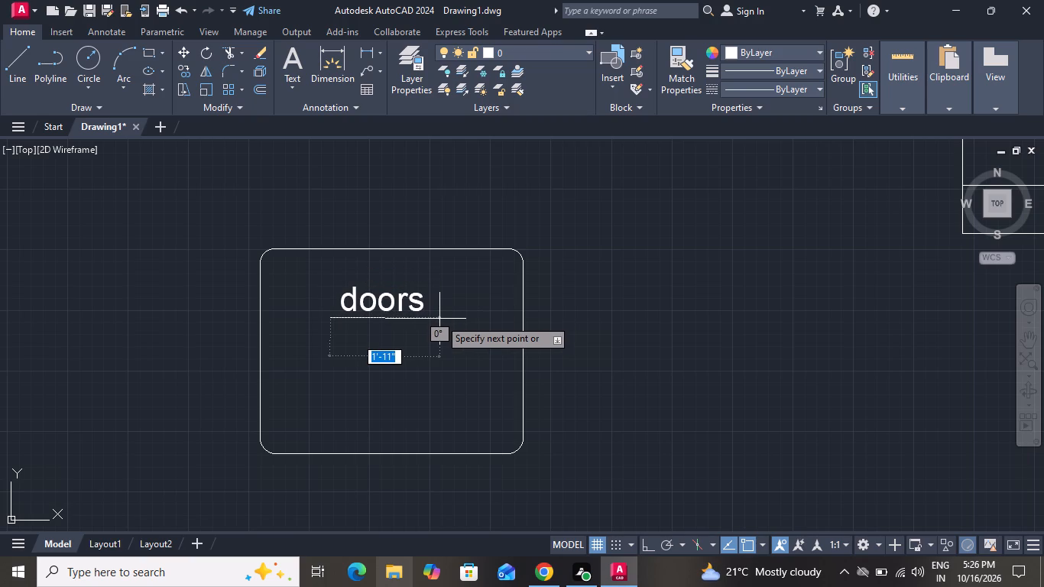
click(439, 319)
right_click(439, 319)
click(446, 336)
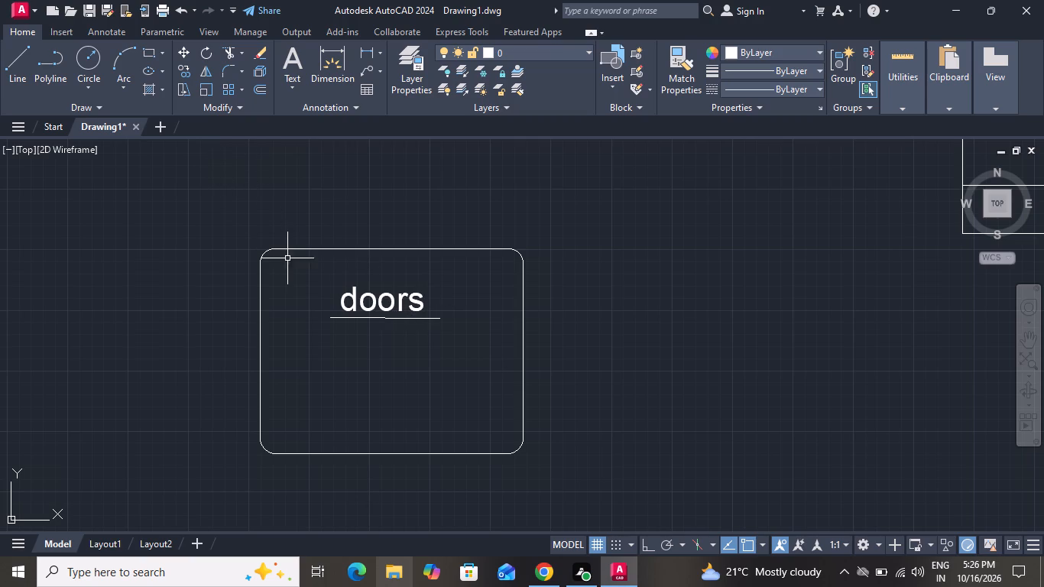
Copy the "doors" text about 8" down, placing it just below the underline.
click(352, 306)
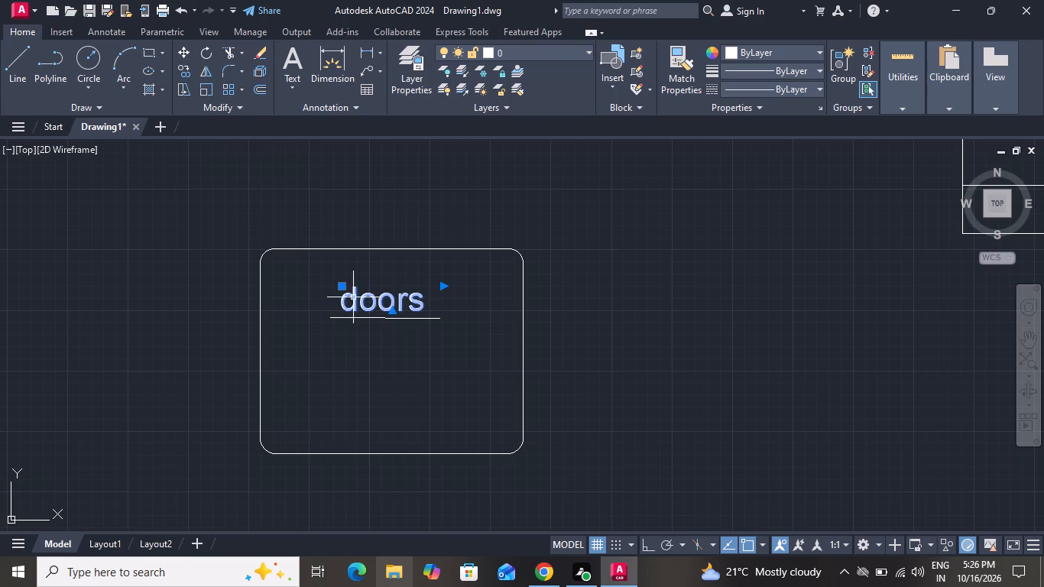
click(190, 71)
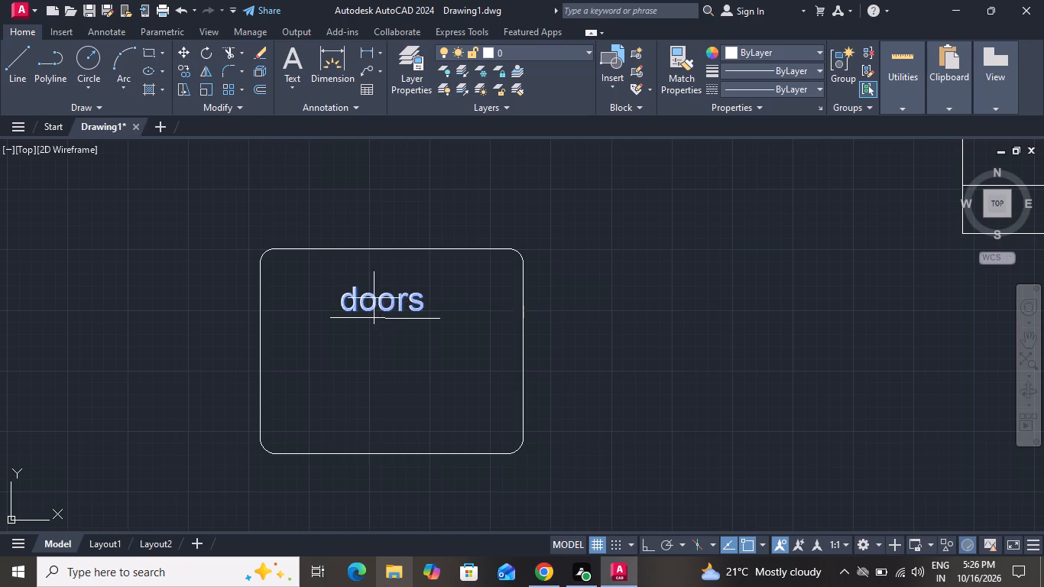
click(384, 305)
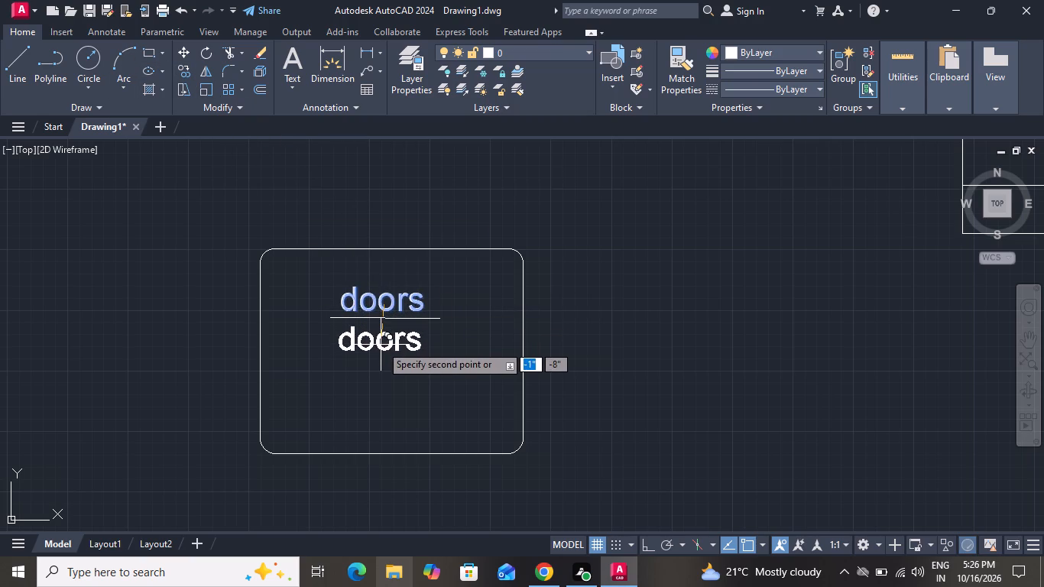
click(381, 345)
right_click(381, 345)
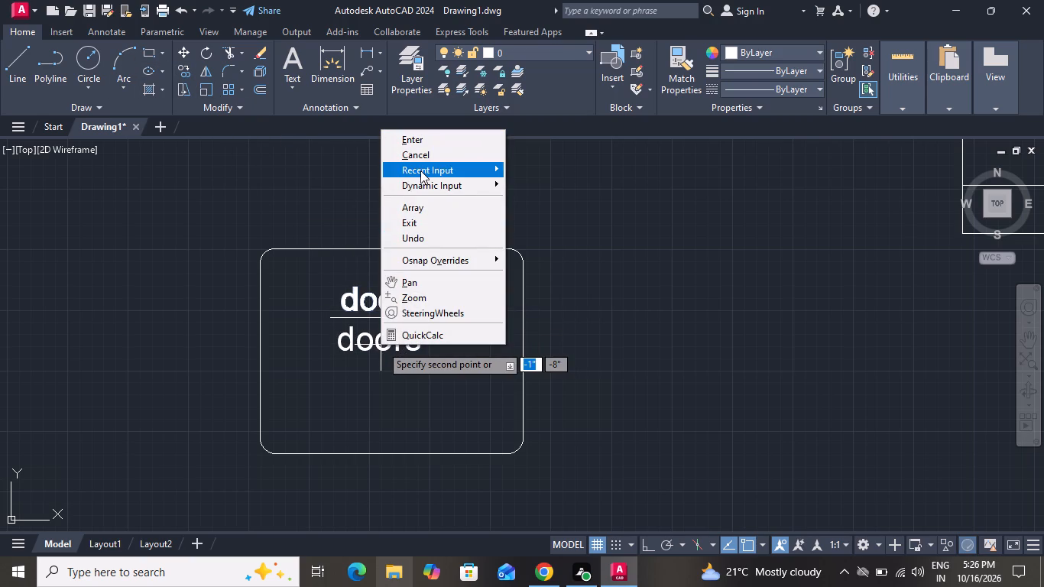
click(423, 164)
click(425, 149)
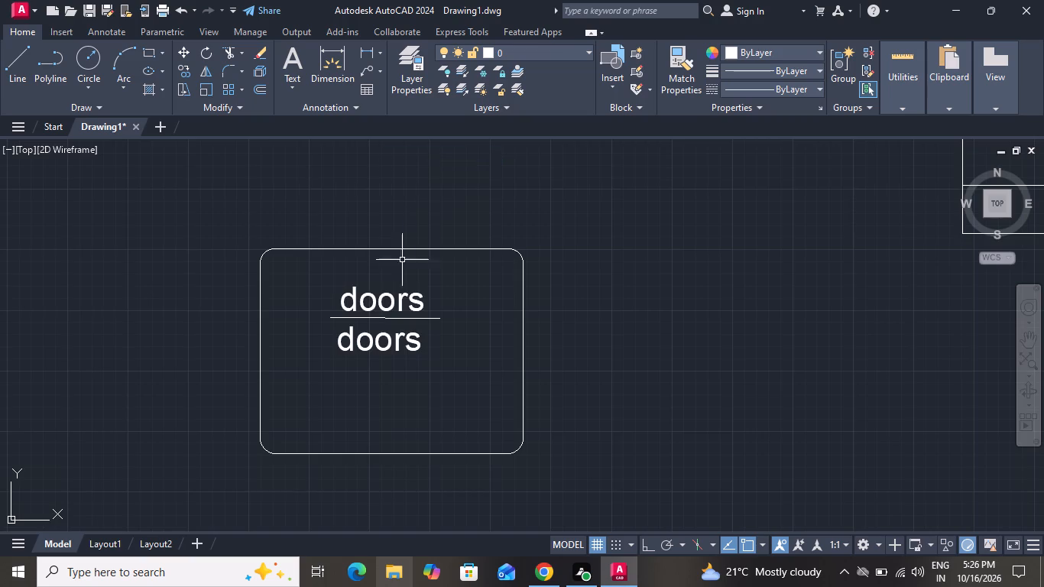
Change the copied text below the underline to d-4'0"x7'0" and finish editing.
scroll(401, 358, up, 2)
scroll(401, 358, down, 1)
double_click(420, 318)
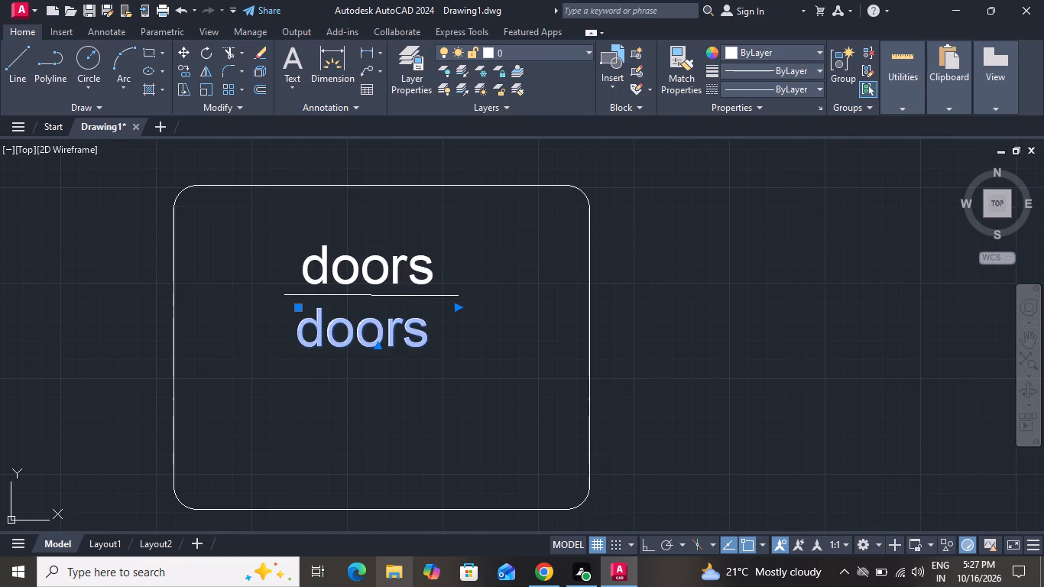
key(BackSpace)
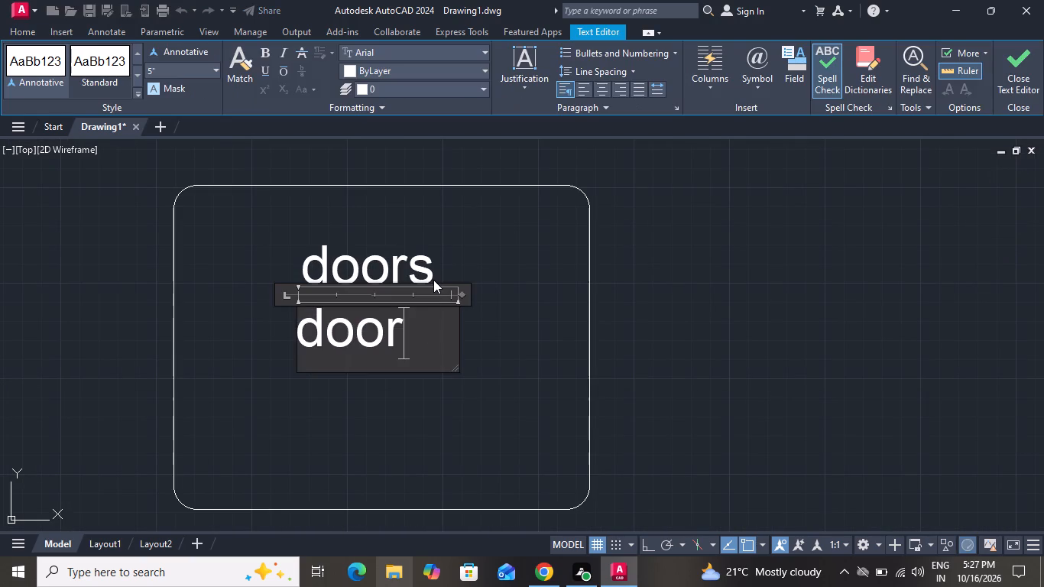
key(BackSpace)
key(BackSpace)
key(BackSpace)
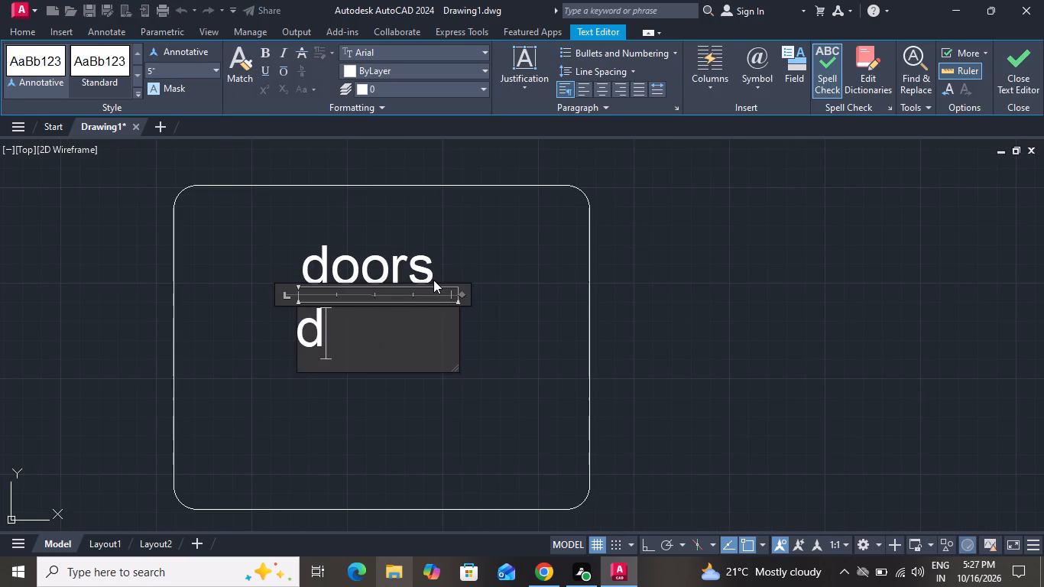
key(minus)
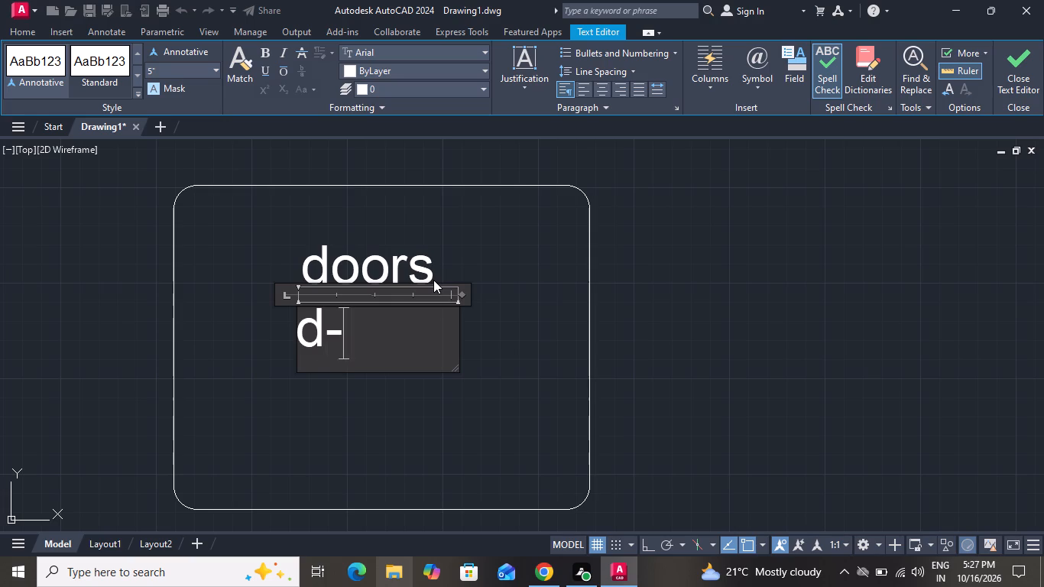
key(4)
key(apostrophe)
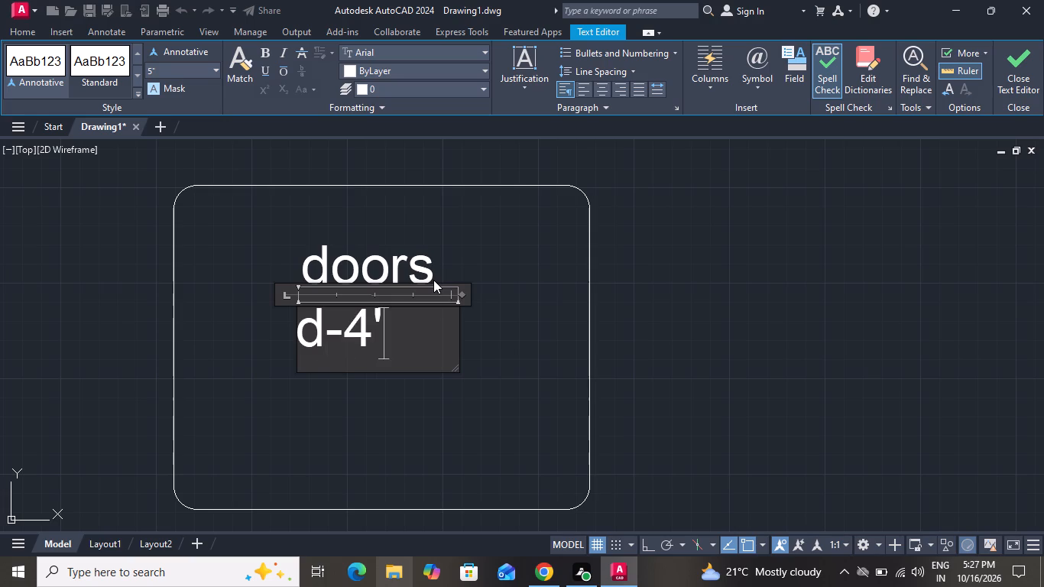
key(0)
key(shift+quotedbl)
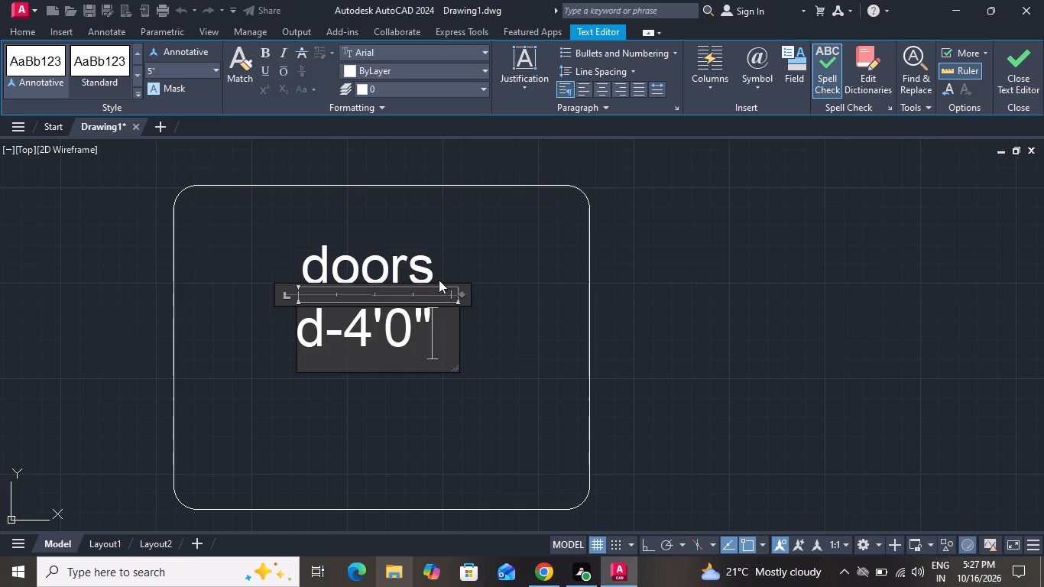
key(x)
text(7')
key(0)
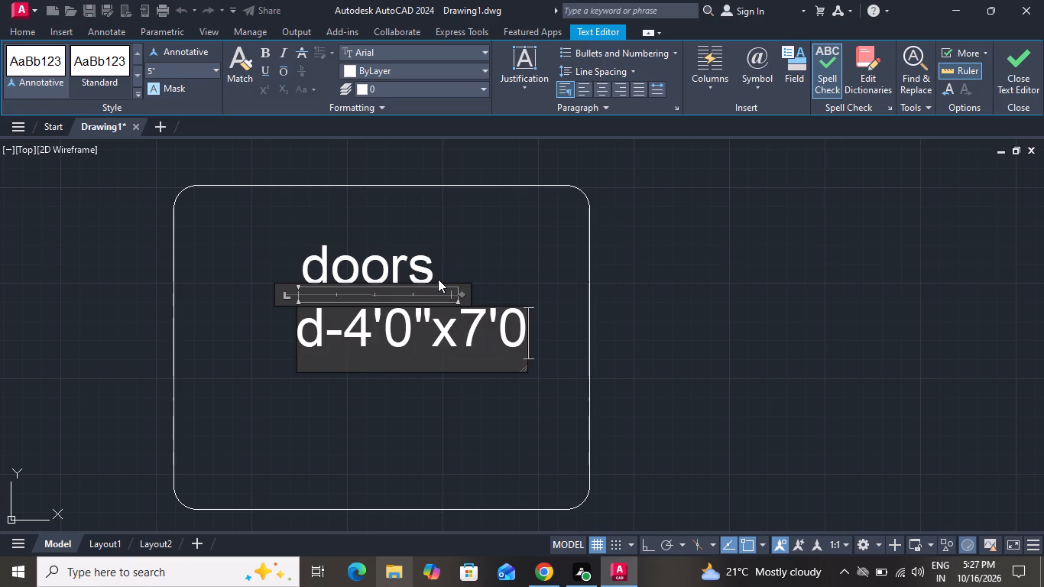
key(shift+quotedbl)
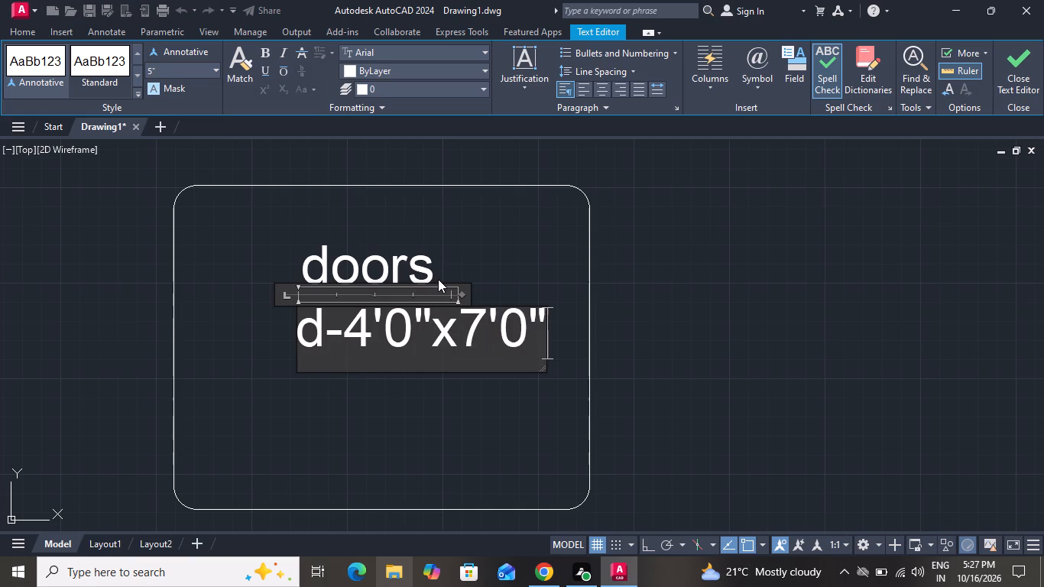
scroll(521, 184, up, 1)
scroll(987, 11, down, 1)
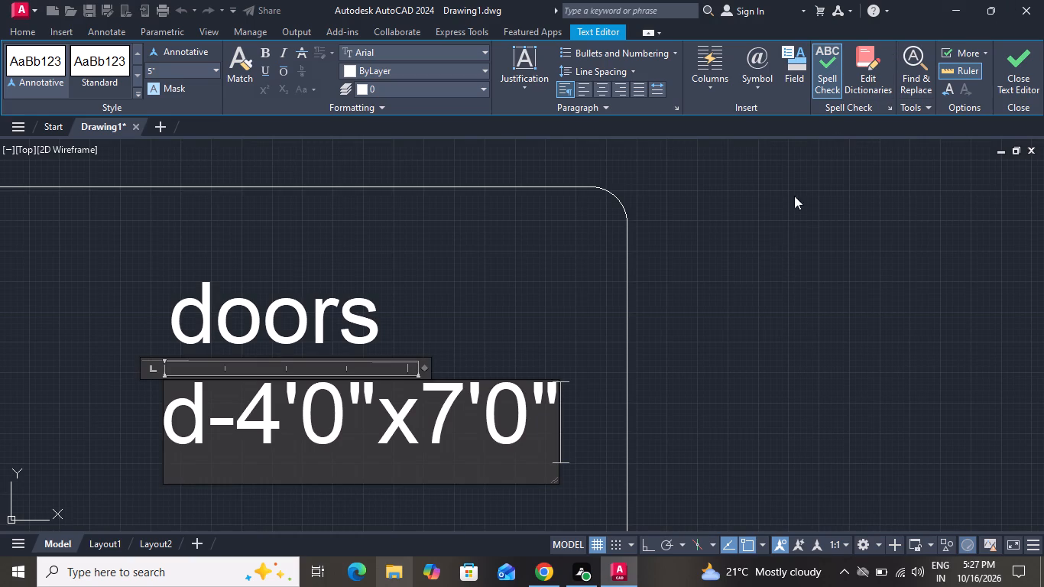
scroll(629, 258, down, 2)
click(539, 397)
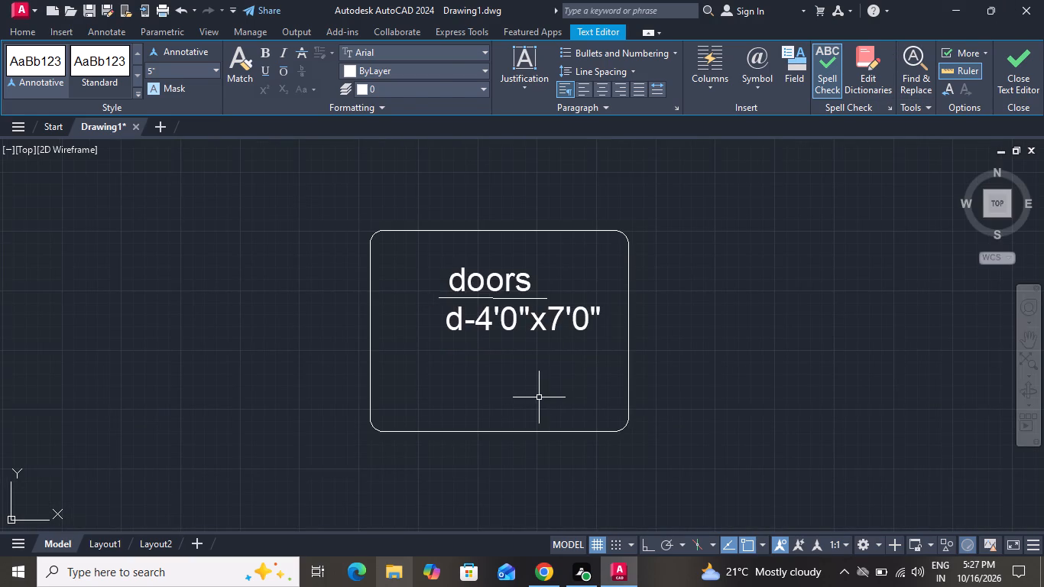
Copy the d-4'0"x7'0" line about 8" below itself inside the schedule box.
click(582, 321)
click(559, 326)
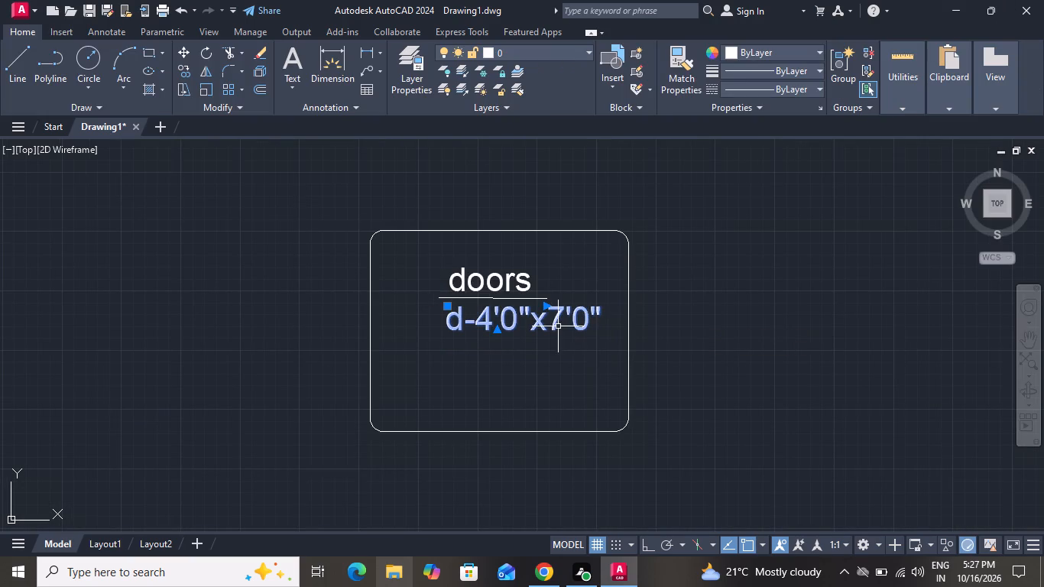
click(183, 71)
click(456, 318)
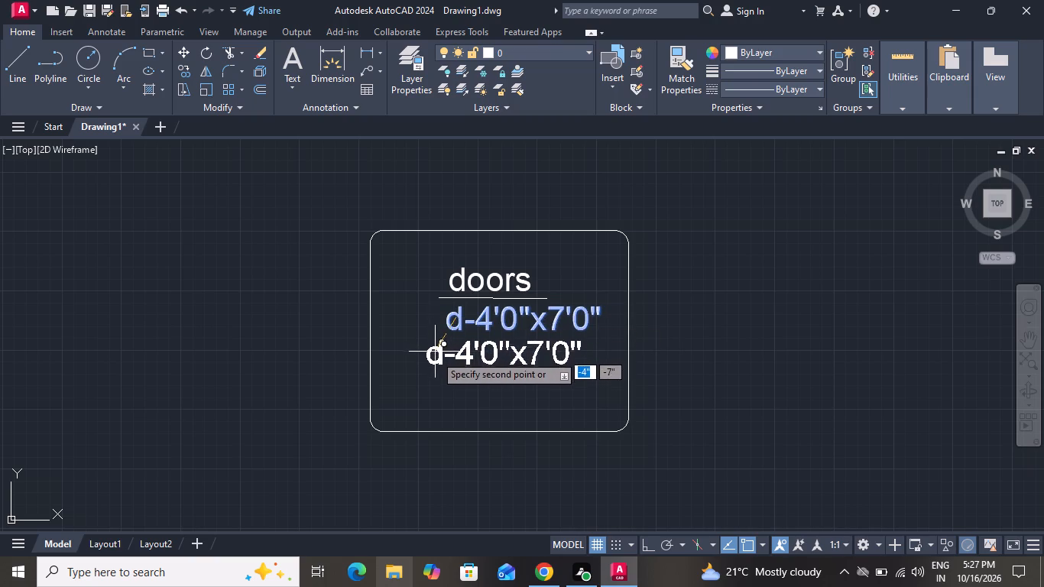
click(452, 358)
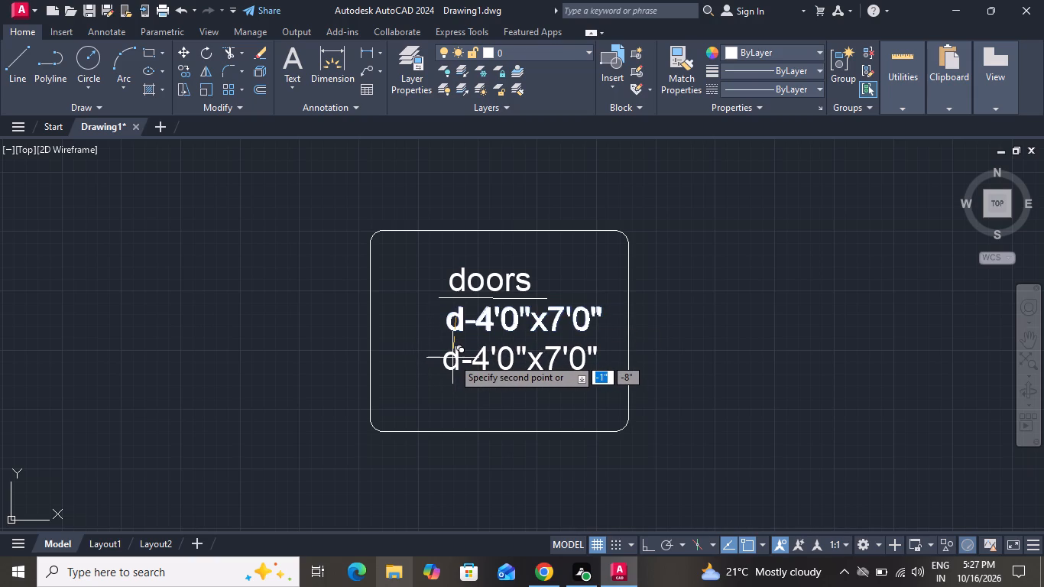
right_click(452, 358)
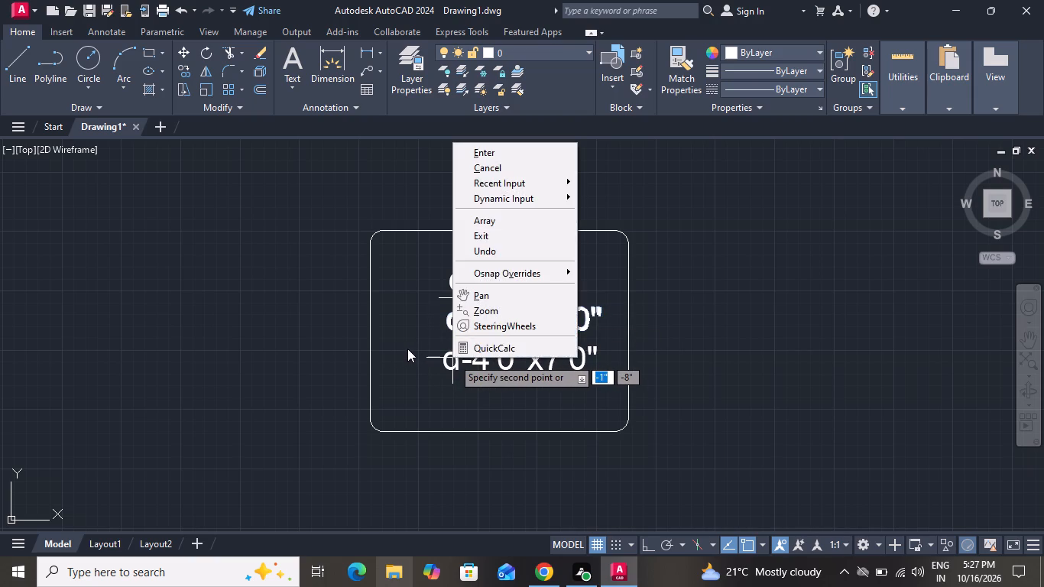
click(407, 349)
right_click(410, 345)
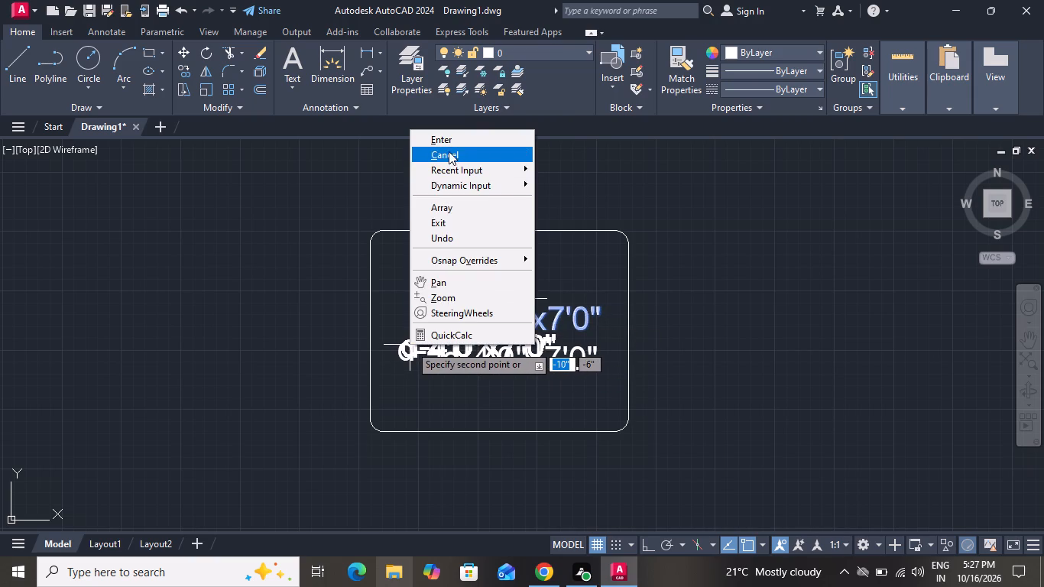
click(449, 151)
Delete the stray door size copy that overlaps the second schedule line.
scroll(504, 346, up, 2)
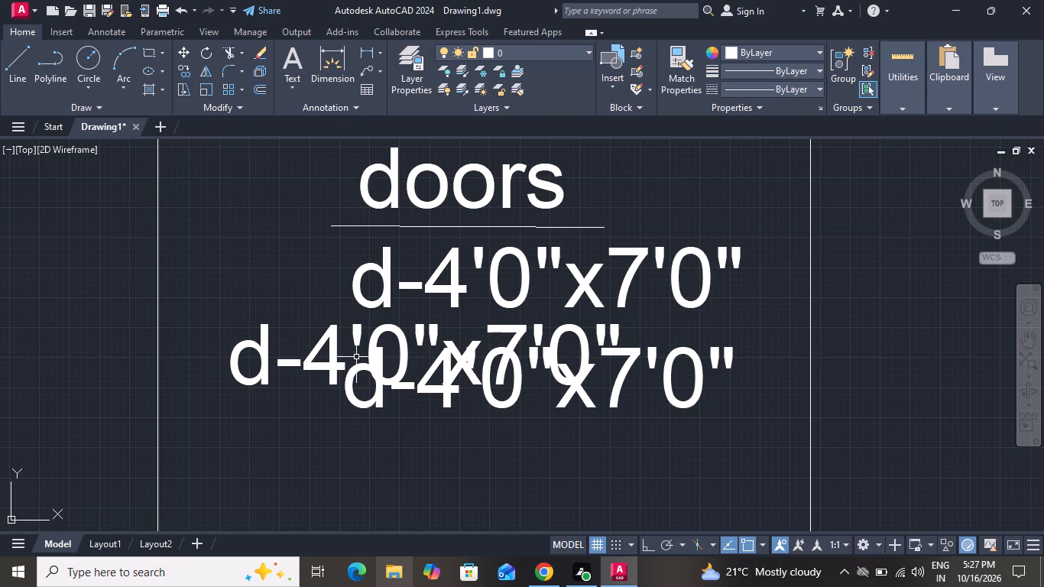
click(262, 368)
key(Delete)
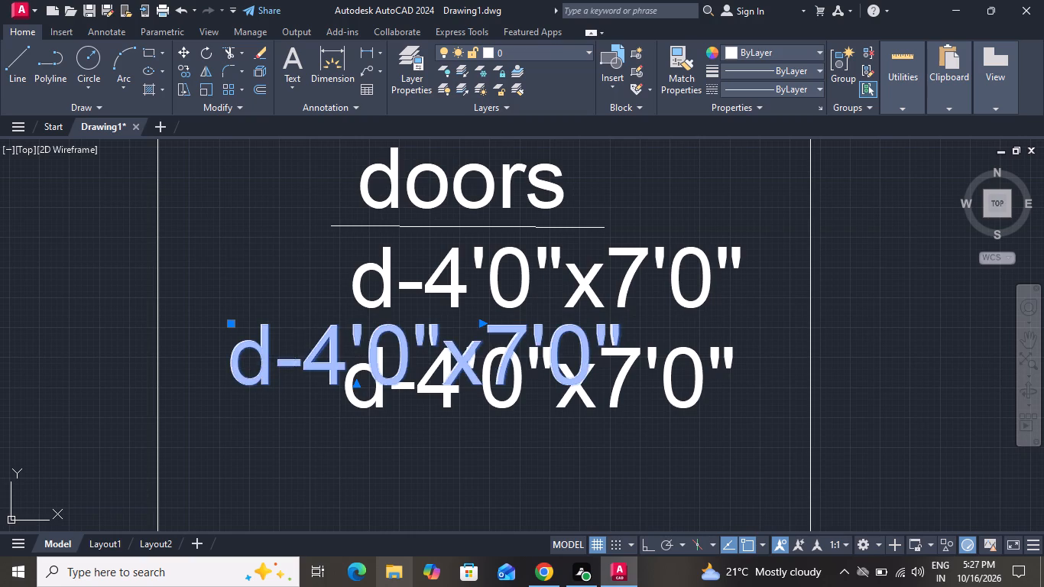
Replace the text of the second door size line in the schedule with d1-3'6"x.
triple_click(696, 359)
click(697, 359)
double_click(700, 357)
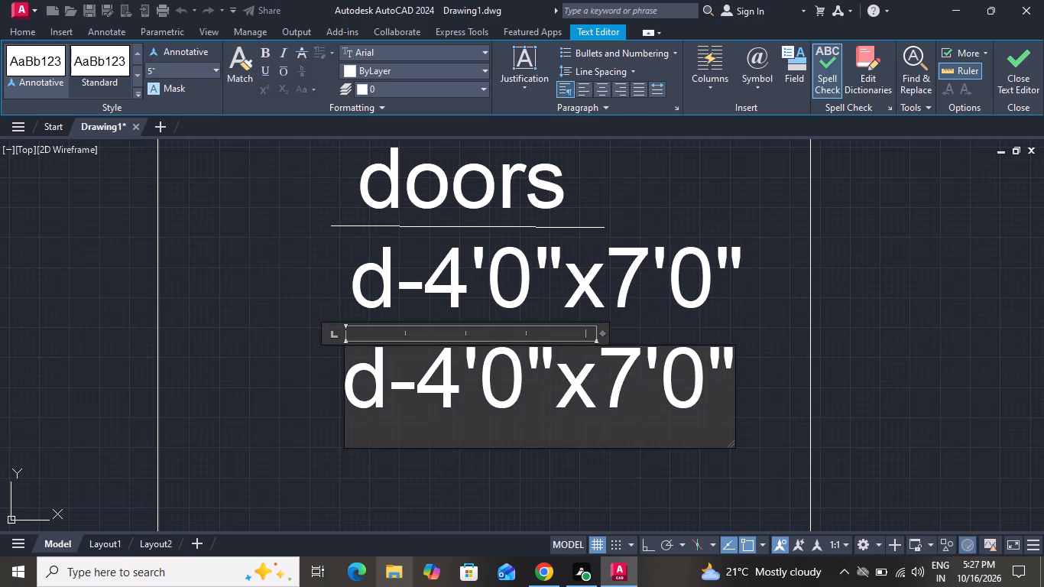
click(733, 375)
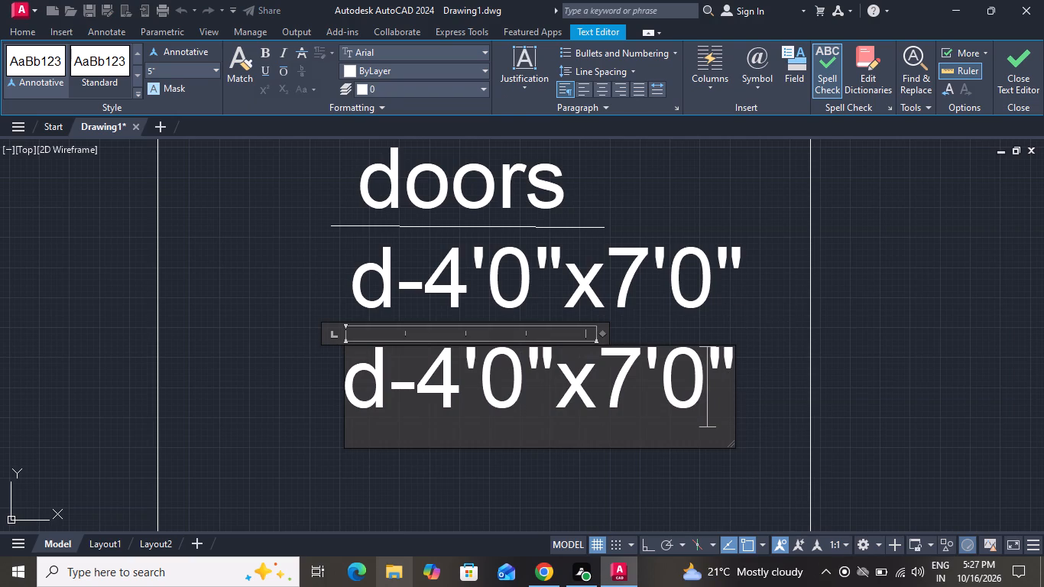
click(735, 388)
key(BackSpace)
key(BackSpace)
key(BackSpace)
key(BackSpace)
key(BackSpace)
key(BackSpace)
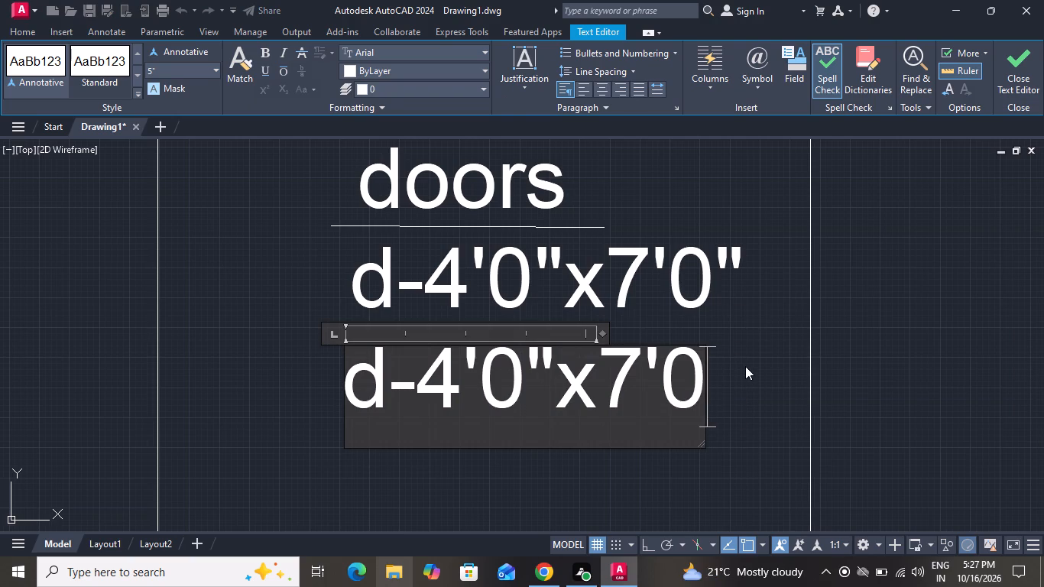
key(BackSpace)
key(BackSpace)
key(BackSpace)
key(BackSpace)
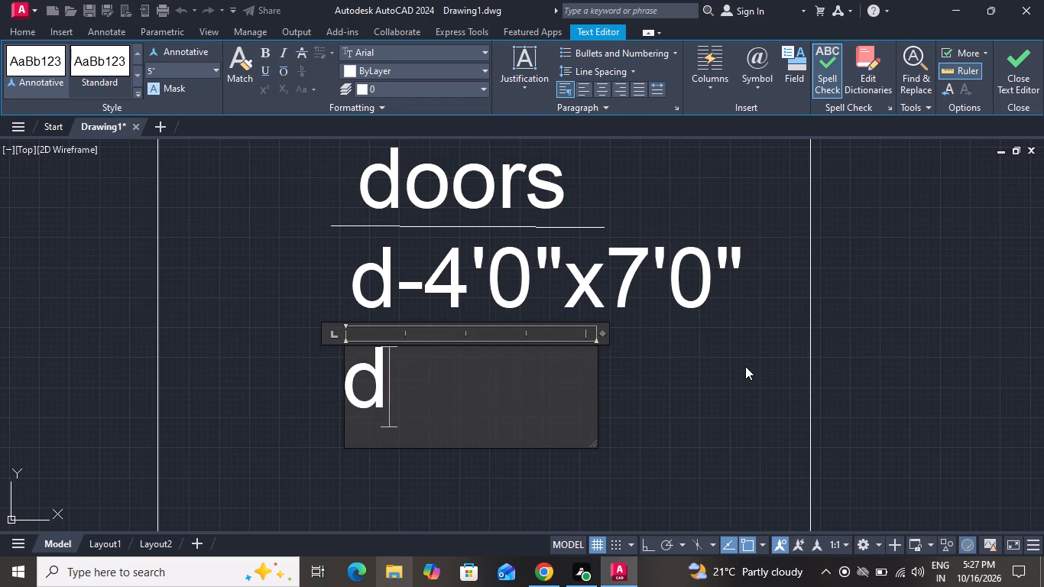
key(BackSpace)
text(d1)
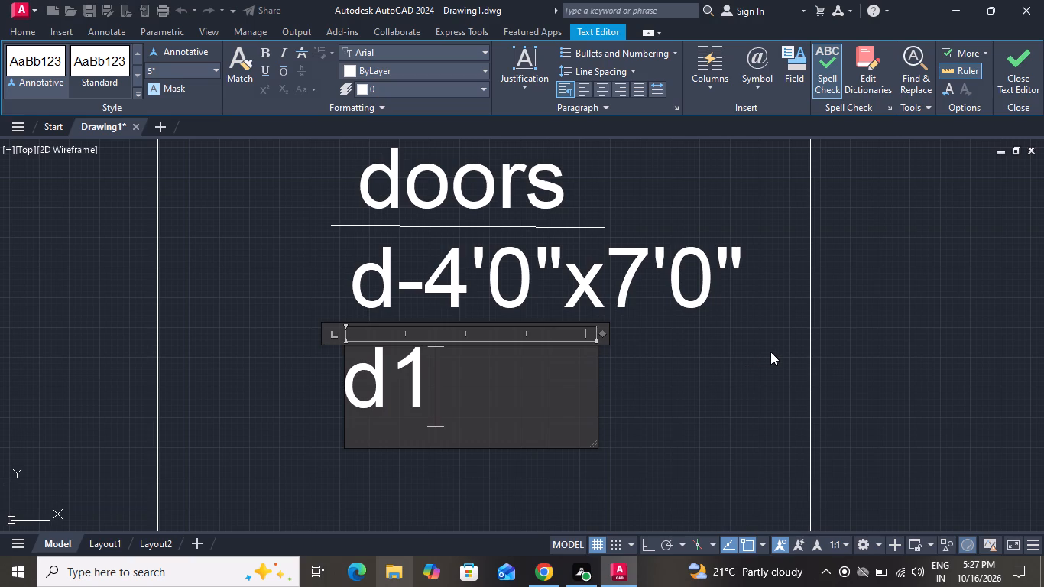
key(minus)
key(3)
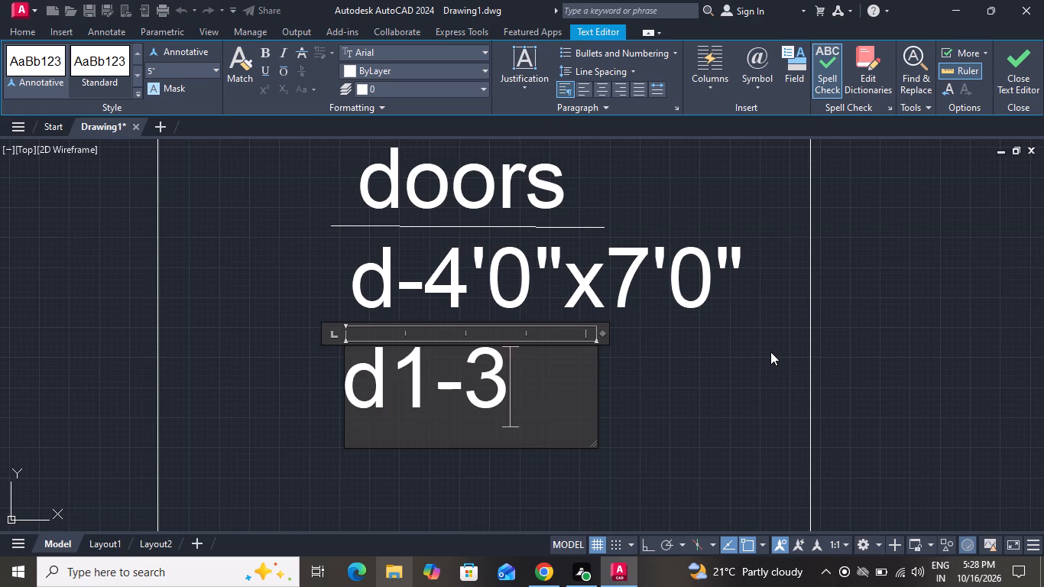
key(apostrophe)
key(6)
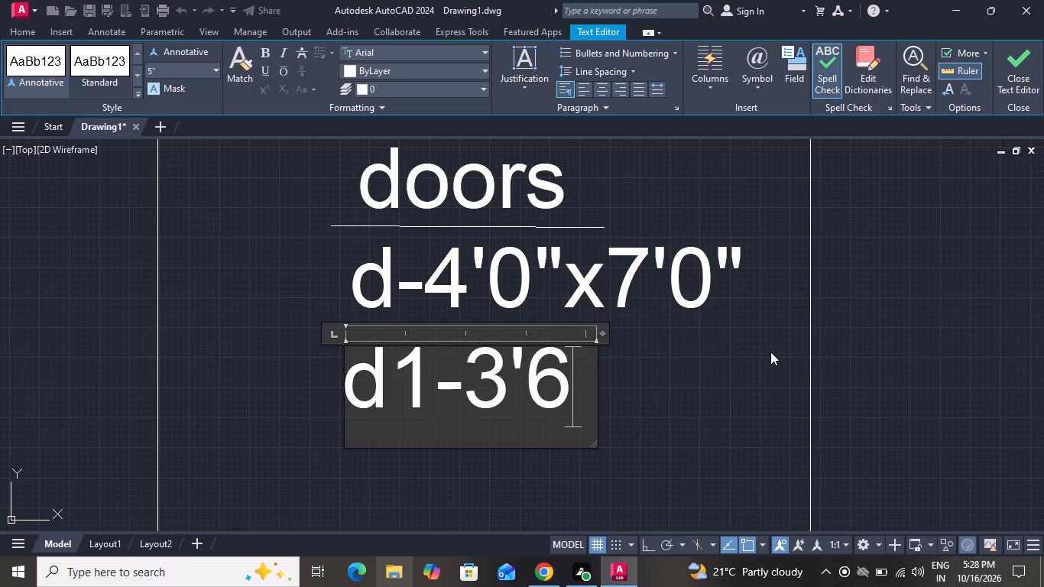
key(shift+quotedbl)
key(x)
right_click(770, 352)
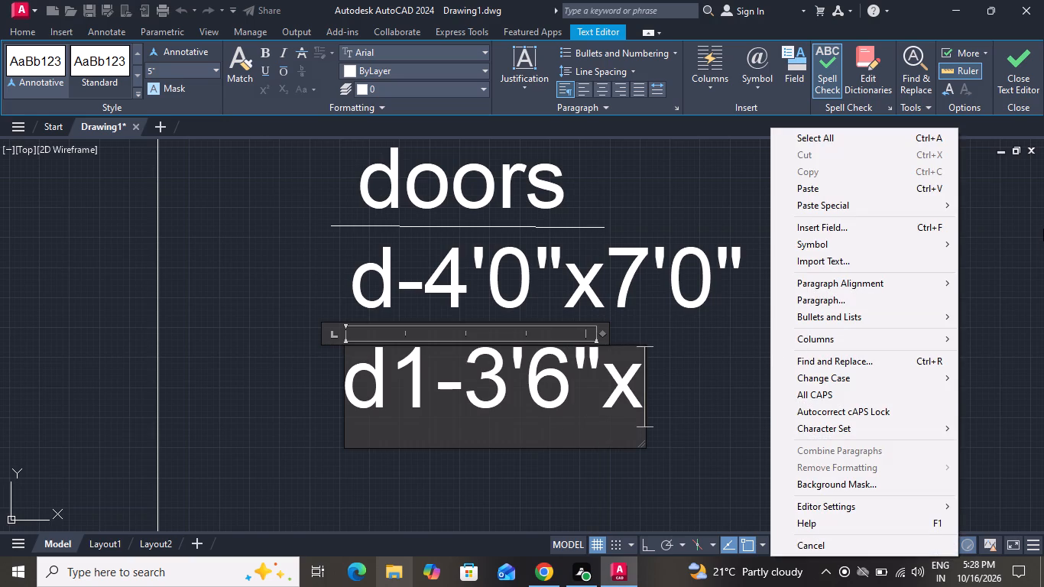
key(7)
click(731, 432)
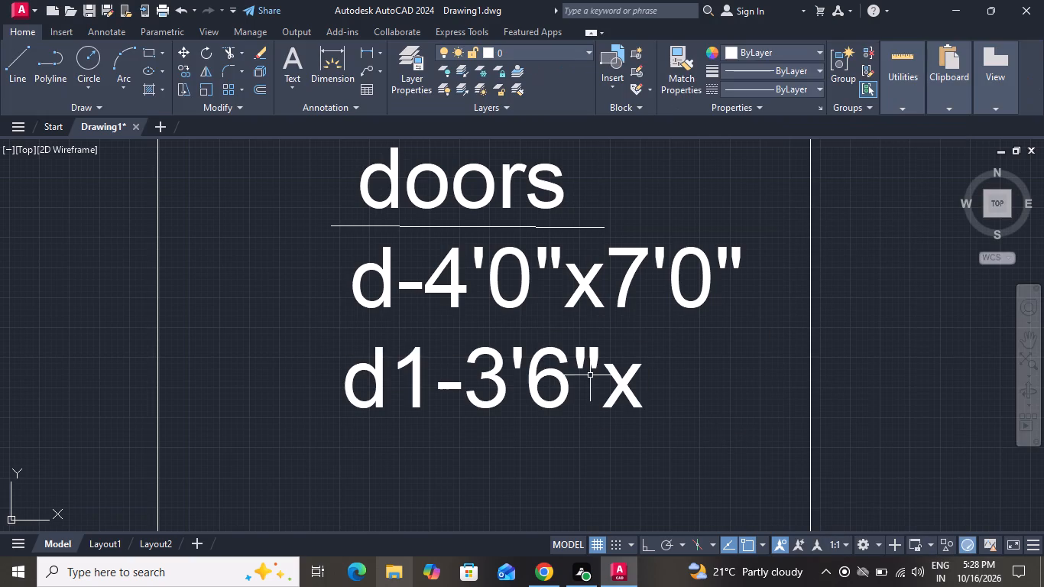
Append 7'0" to the d1-3'6"x line so it reads d1-3'6"x7'0", and finish editing.
double_click(632, 377)
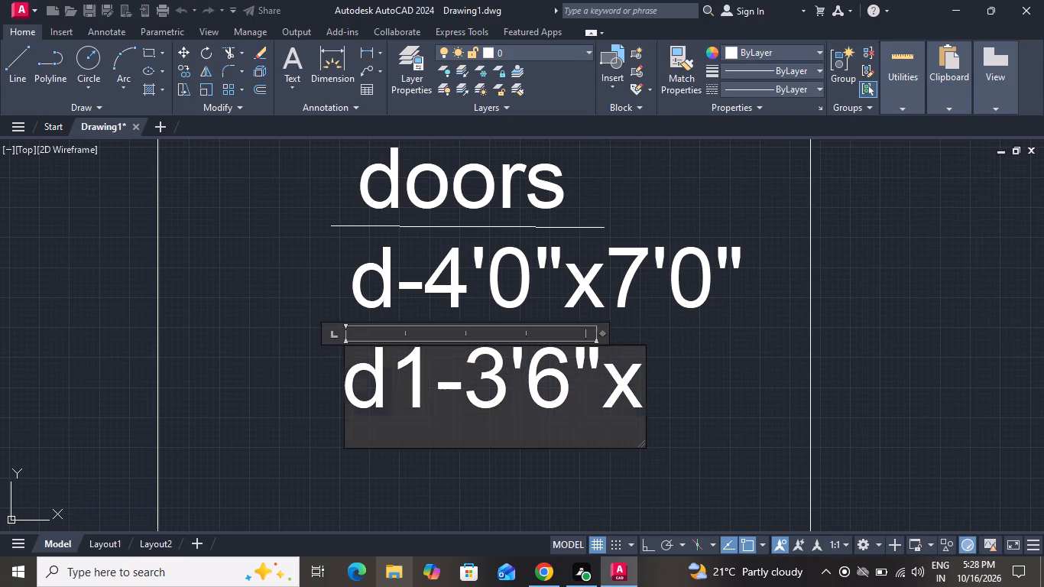
key(7)
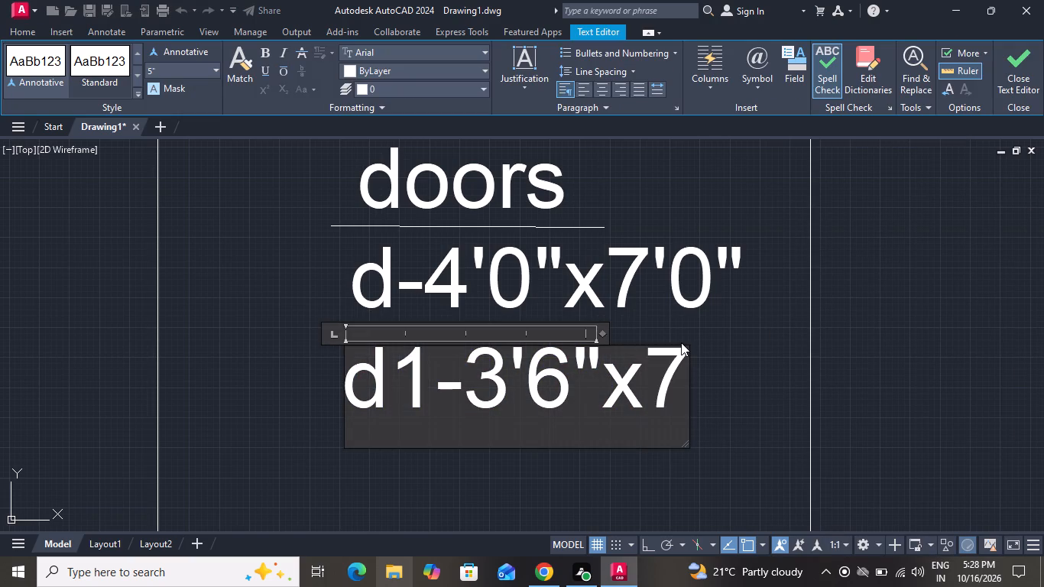
key(apostrophe)
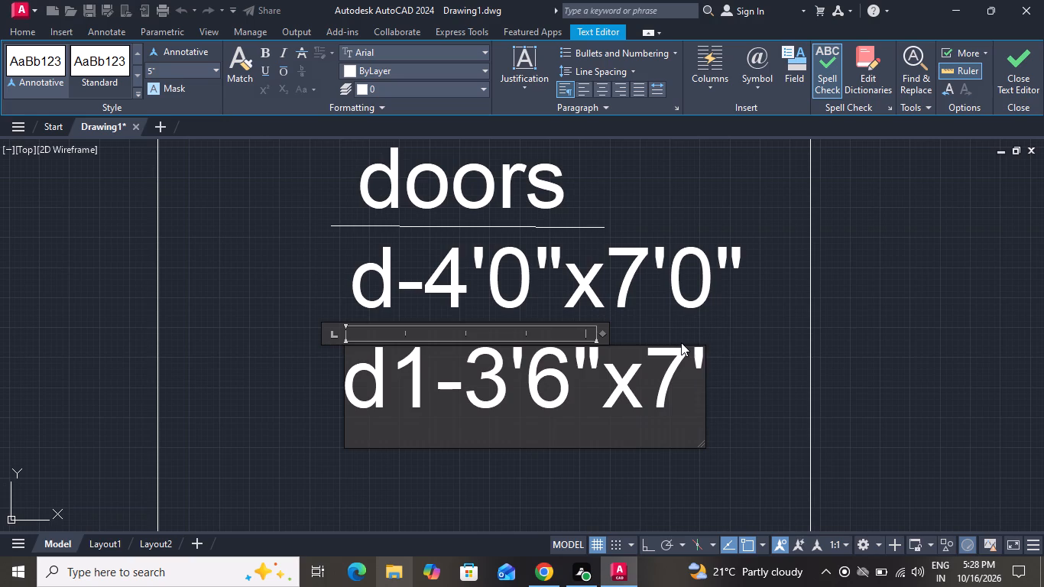
key(0)
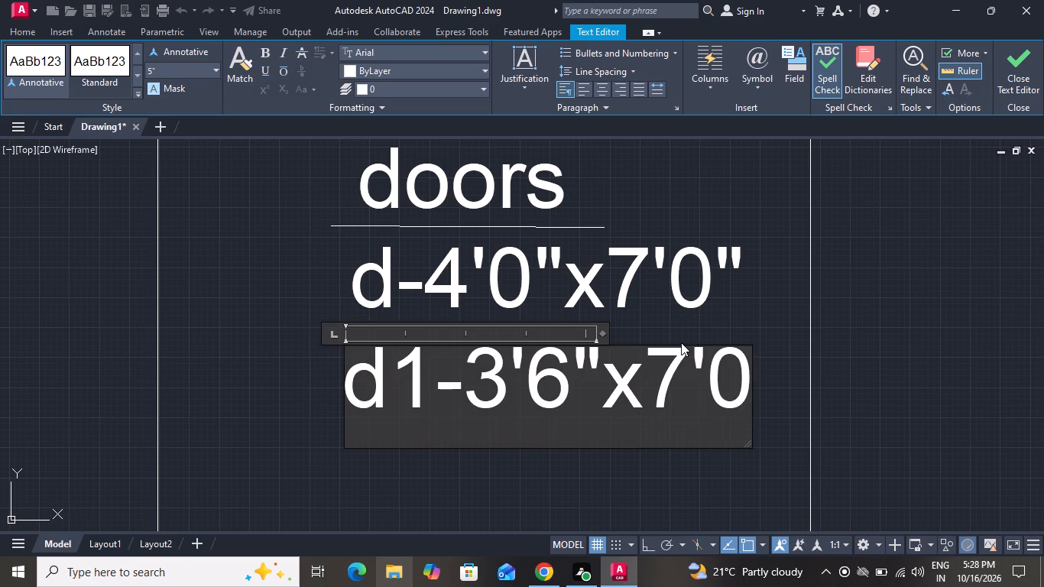
key(shift+quotedbl)
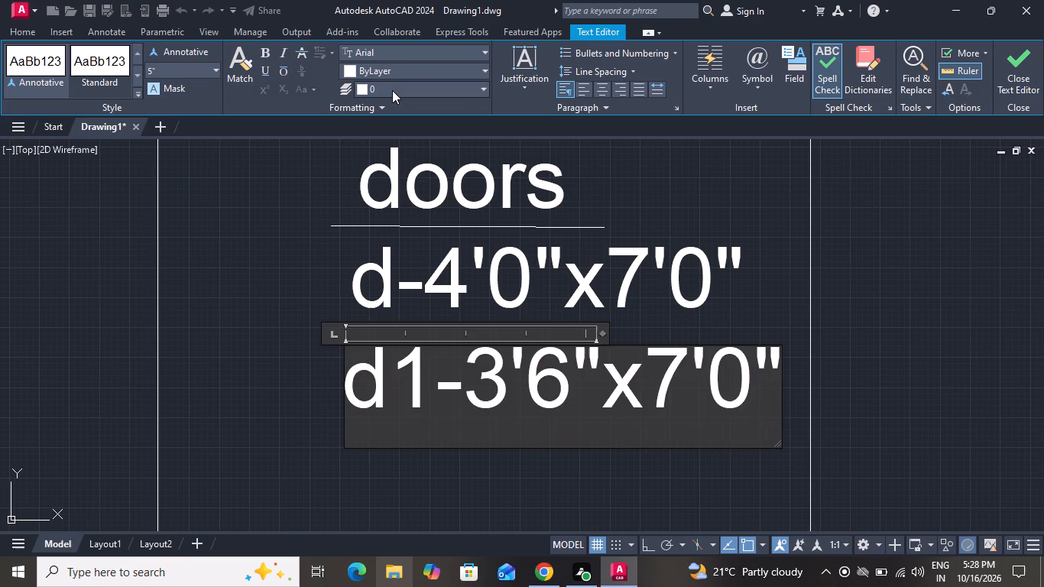
scroll(498, 354, down, 2)
click(486, 406)
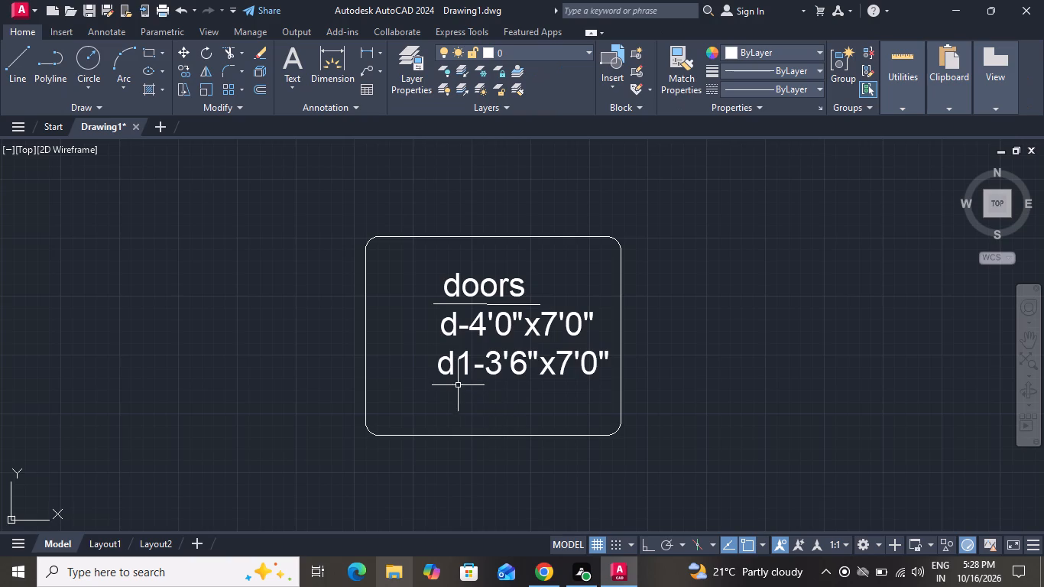
Copy the d1-3'6"x7'0" line about 9" below itself inside the schedule box.
scroll(458, 385, up, 2)
click(431, 327)
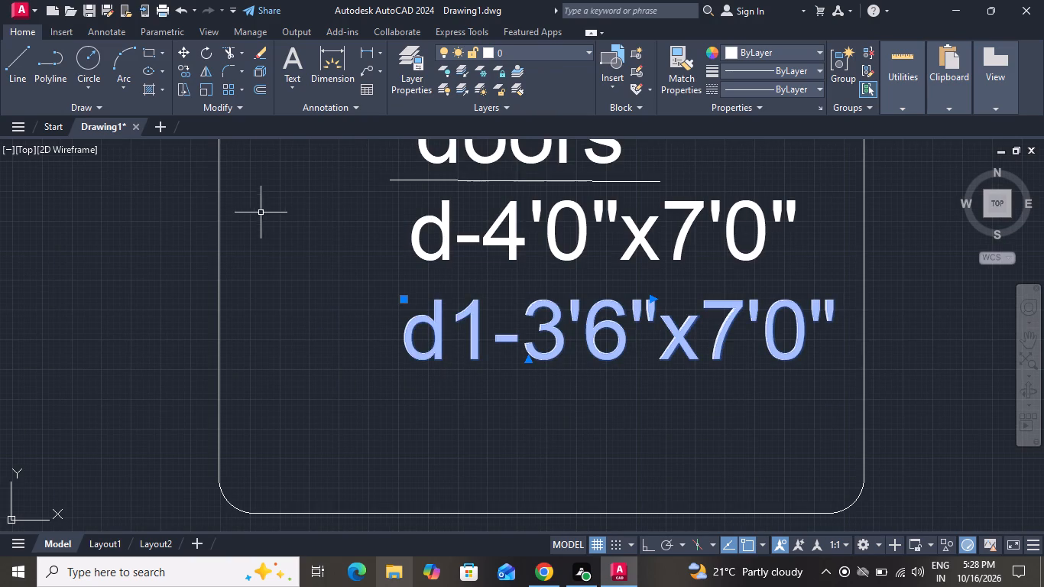
click(184, 68)
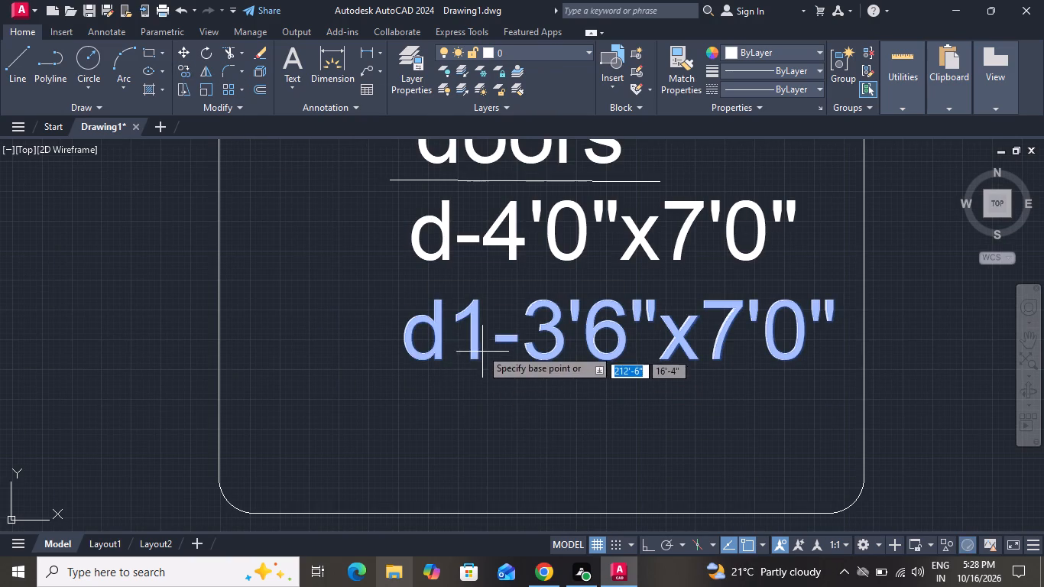
click(481, 348)
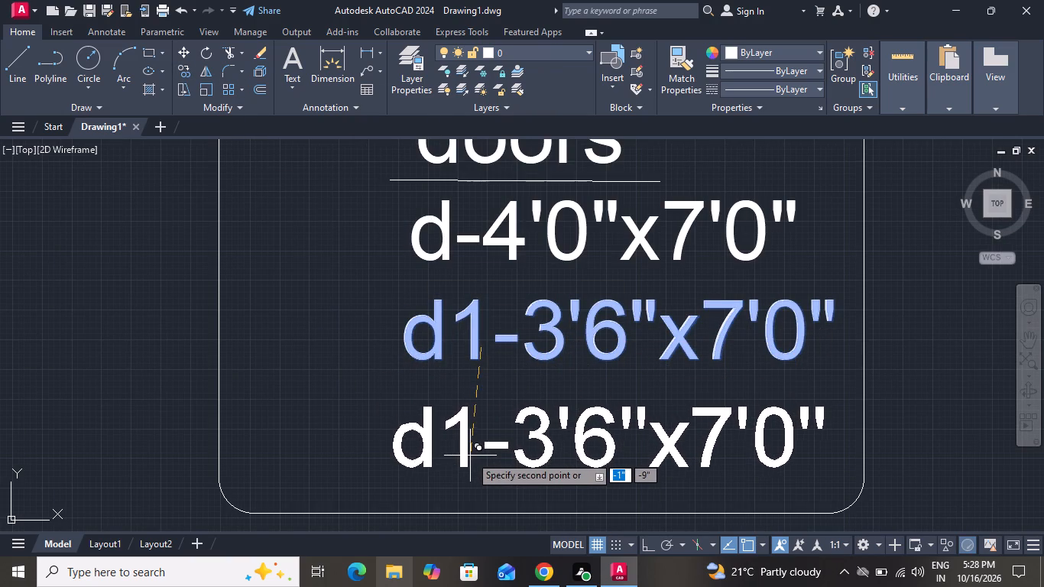
click(470, 456)
right_click(473, 456)
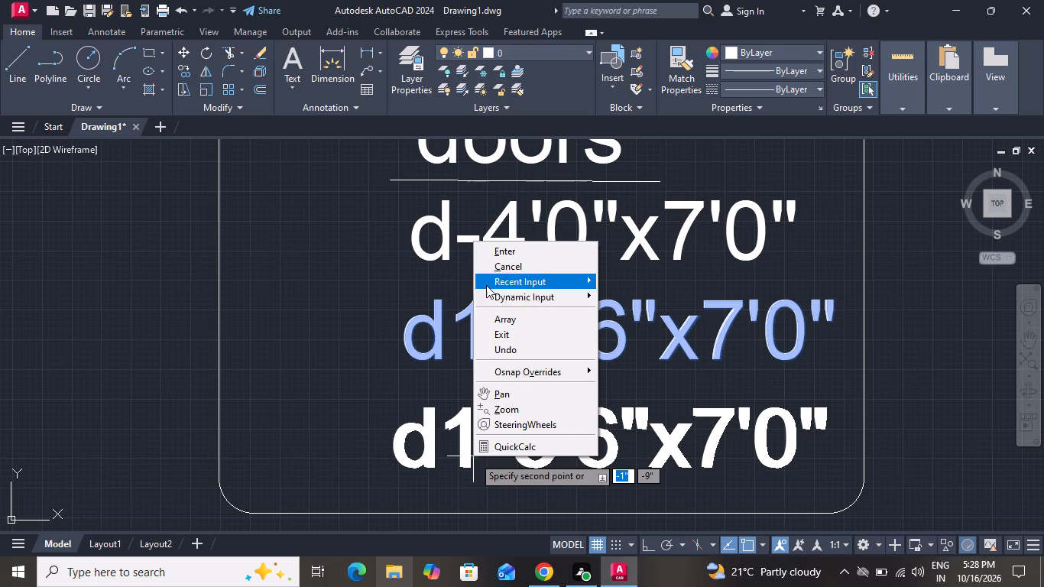
click(491, 271)
Replace the text of the third door size line in the schedule with d2-2'6"x7'0" and finish editing.
scroll(471, 454, up, 2)
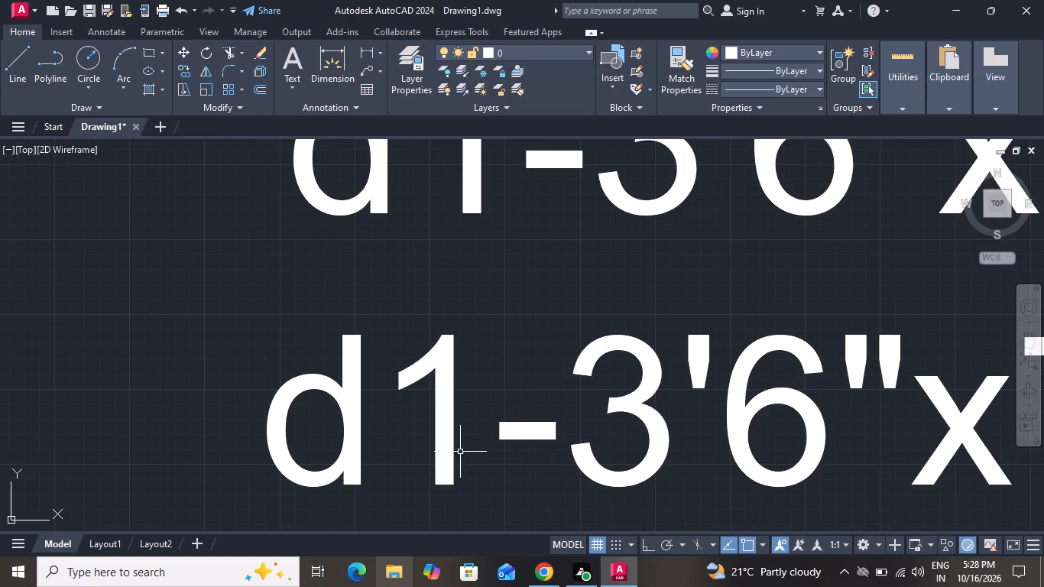
double_click(439, 443)
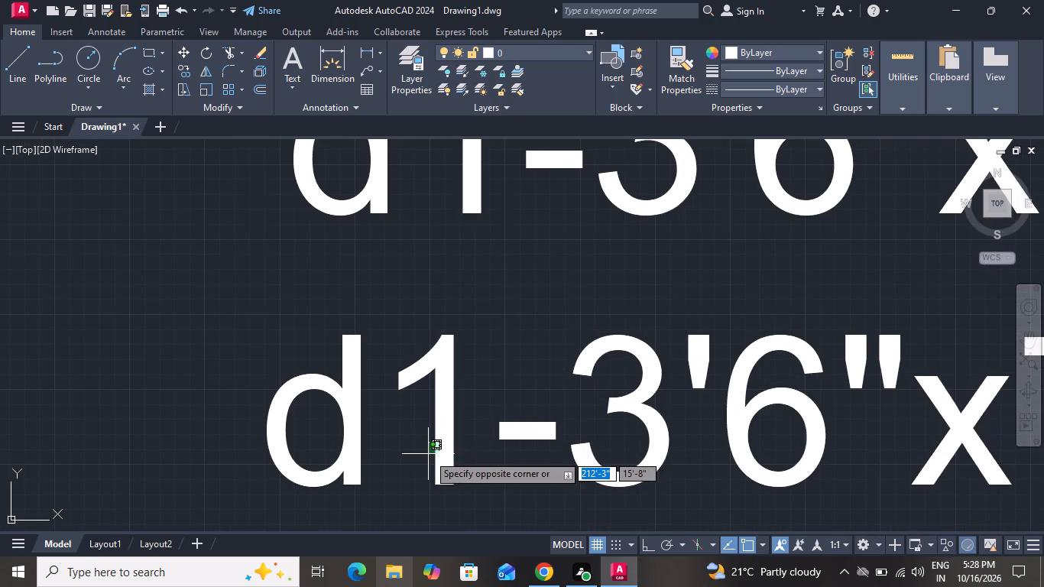
scroll(428, 454, down, 4)
click(620, 438)
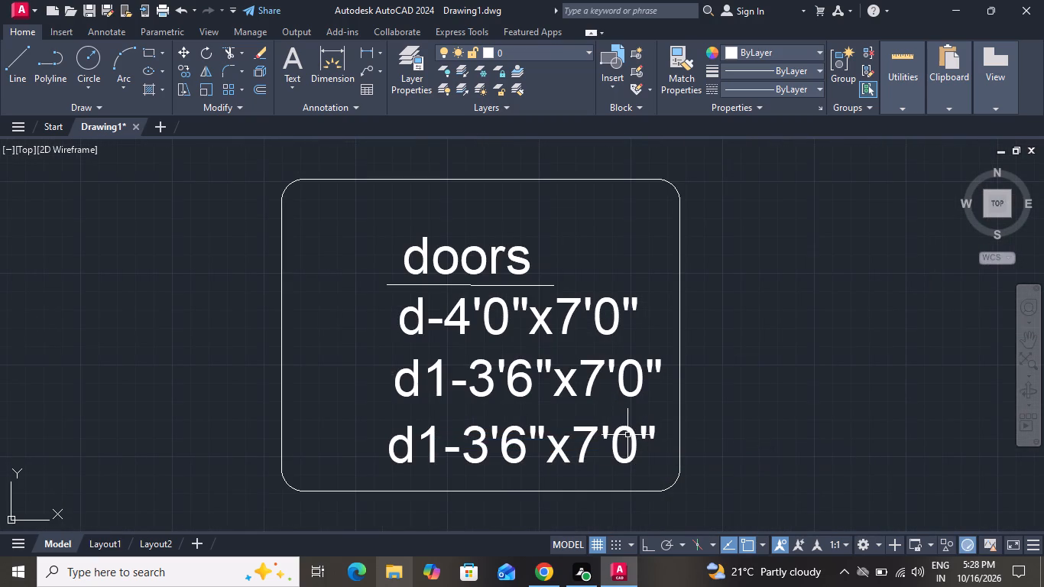
double_click(636, 439)
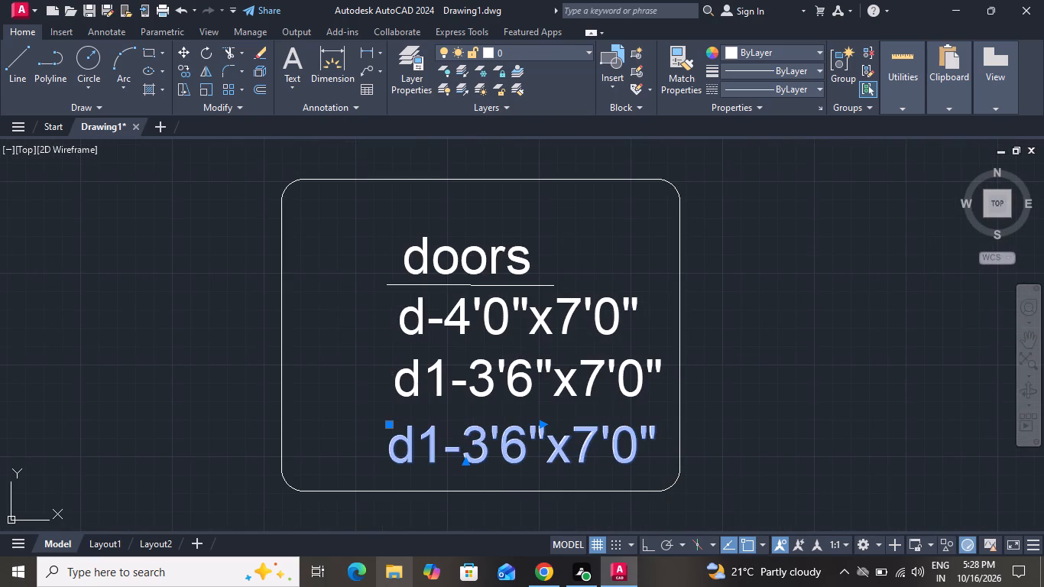
click(664, 436)
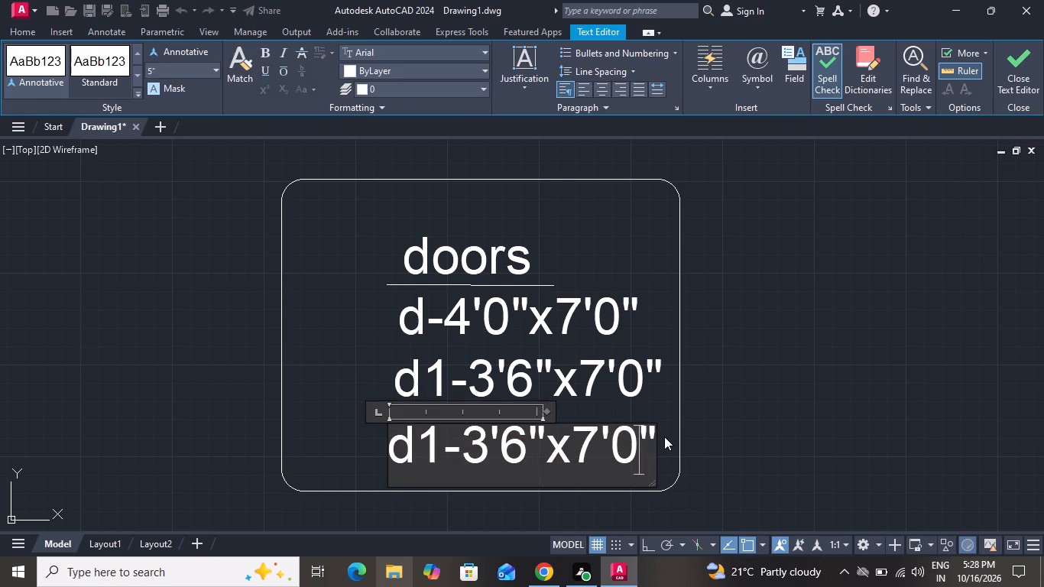
double_click(651, 435)
key(BackSpace)
key(BackSpace)
key(BackSpace)
key(BackSpace)
key(BackSpace)
key(BackSpace)
key(BackSpace)
key(BackSpace)
key(BackSpace)
key(BackSpace)
key(BackSpace)
key(BackSpace)
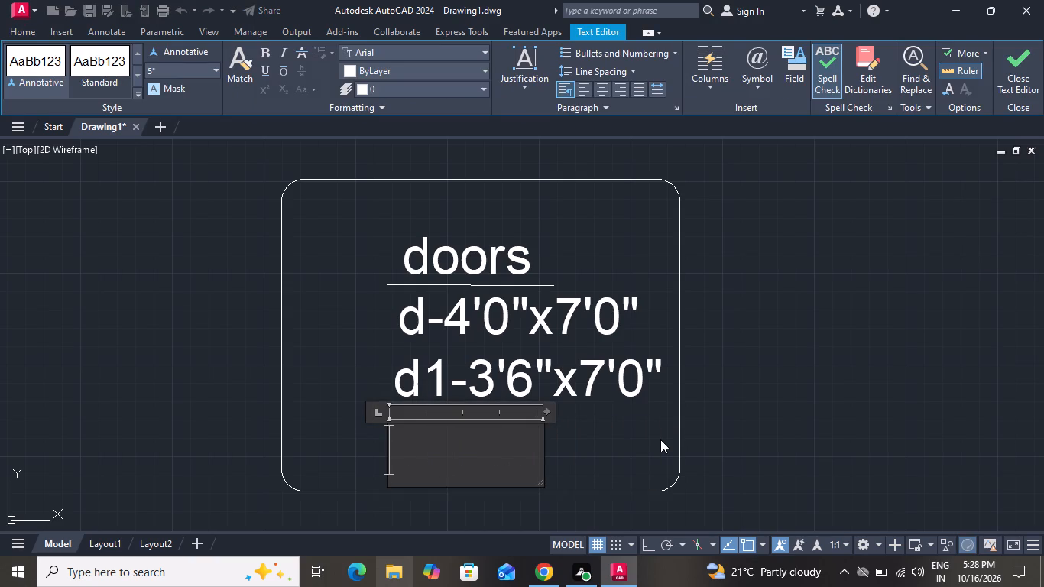
key(d)
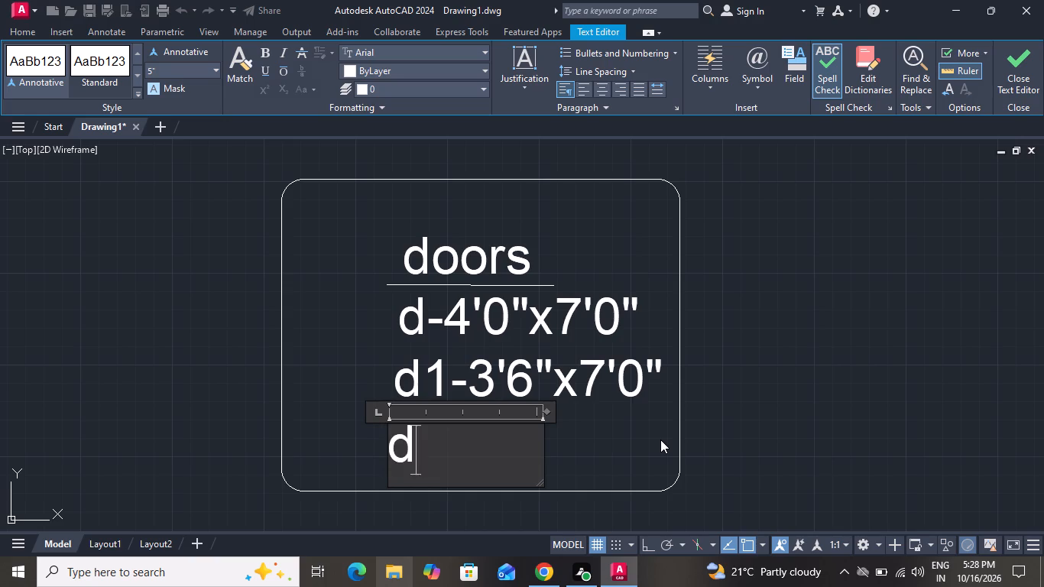
key(2)
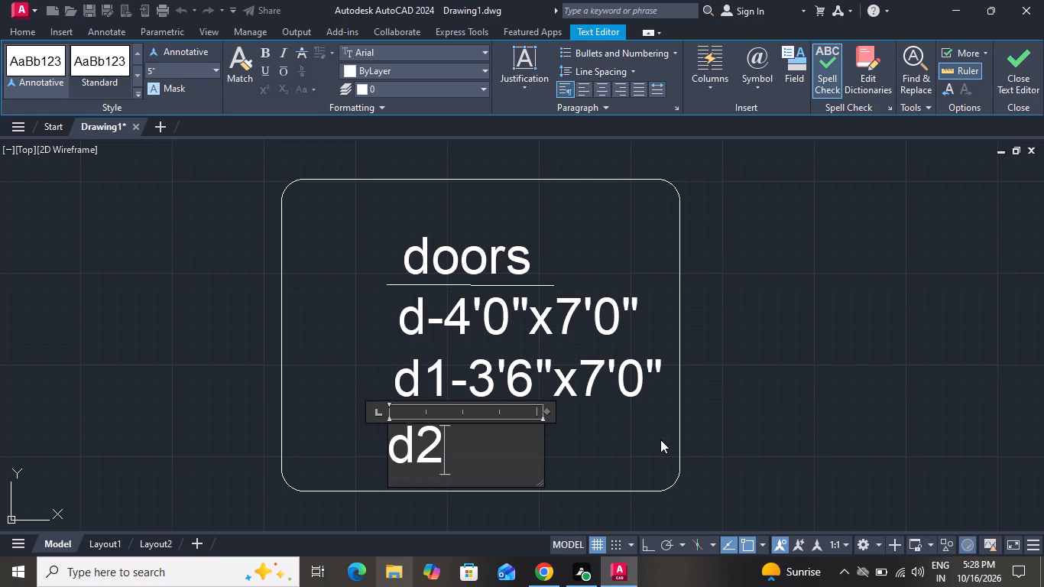
key(minus)
key(2)
key(apostrophe)
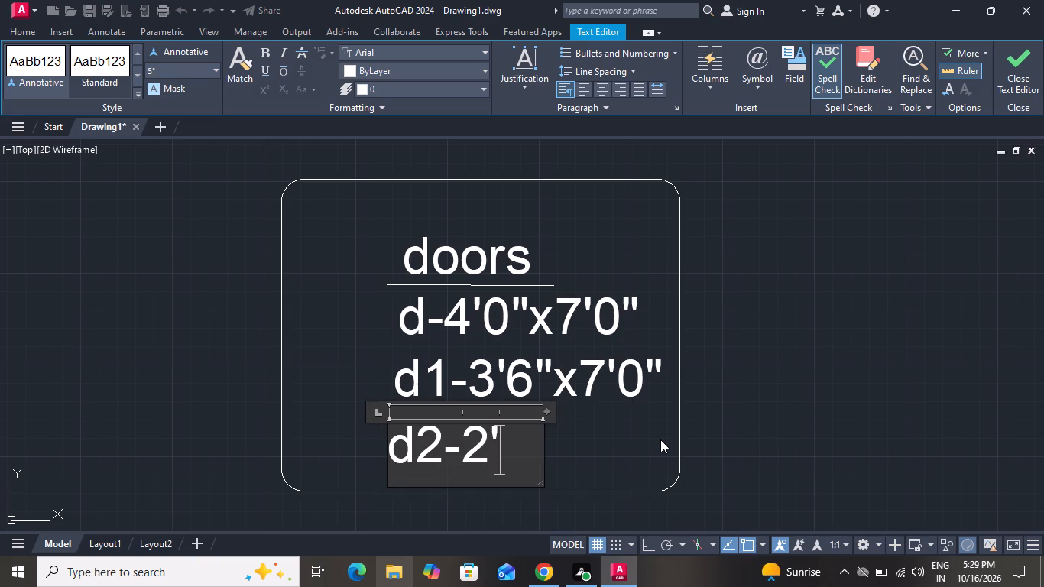
key(6)
key(shift+quotedbl)
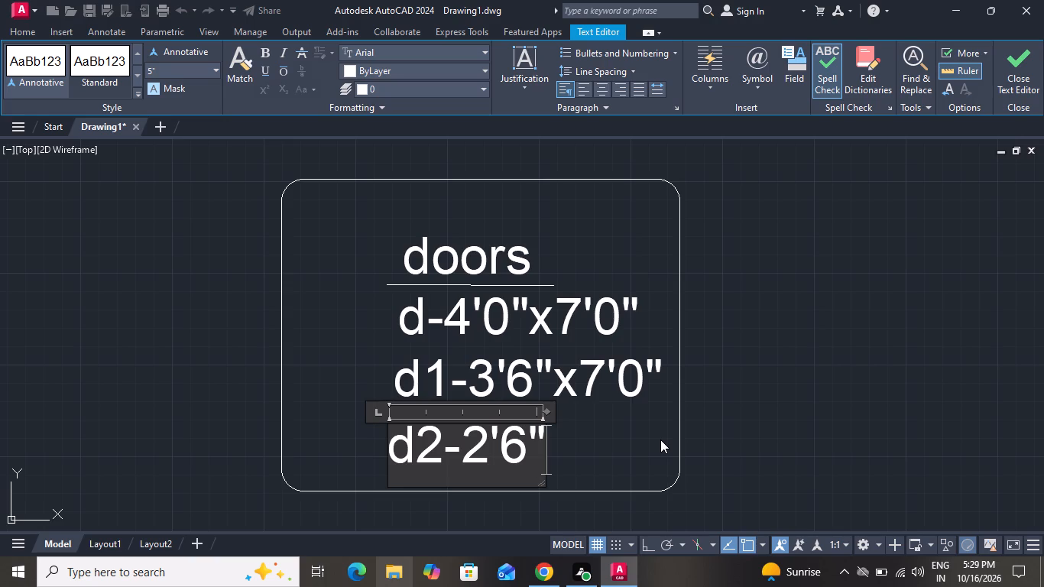
key(x)
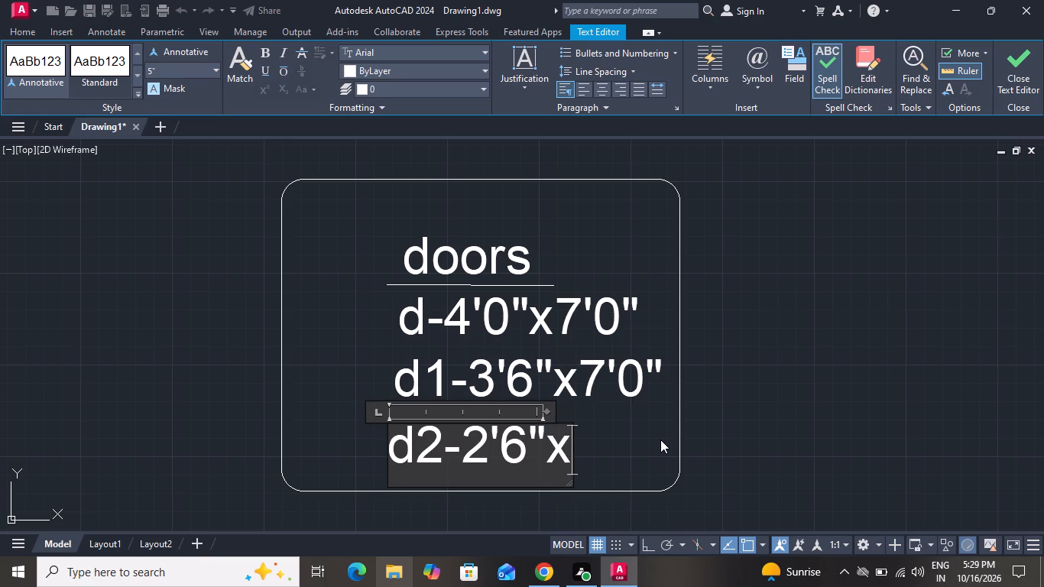
key(7)
key(apostrophe)
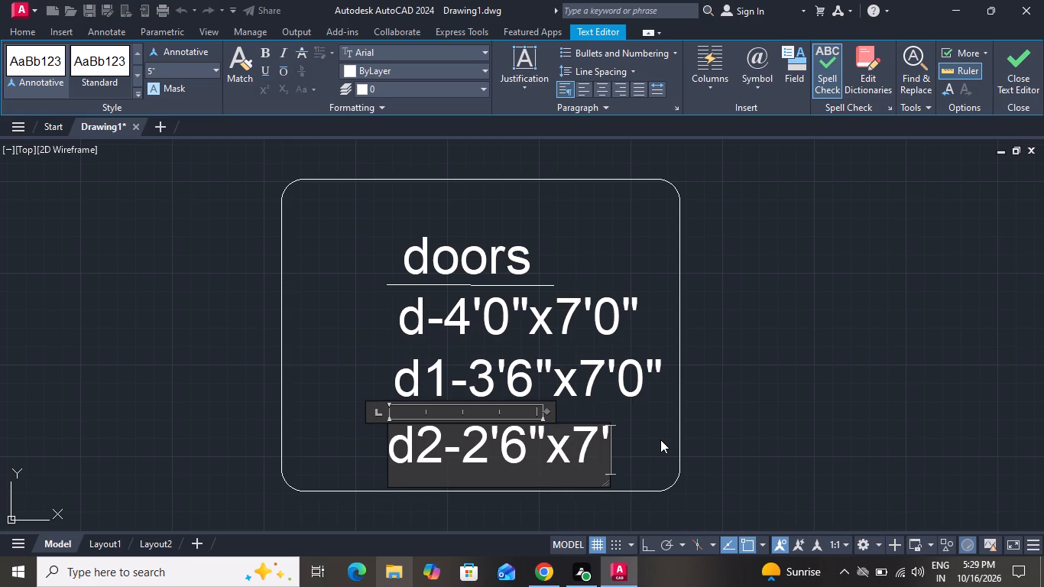
key(0)
key(shift+quotedbl)
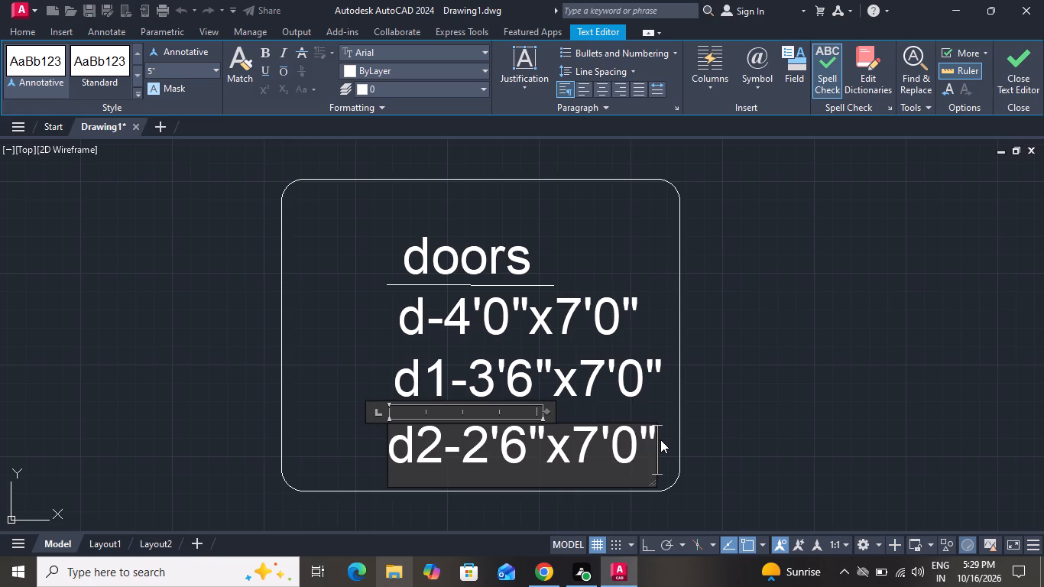
click(744, 247)
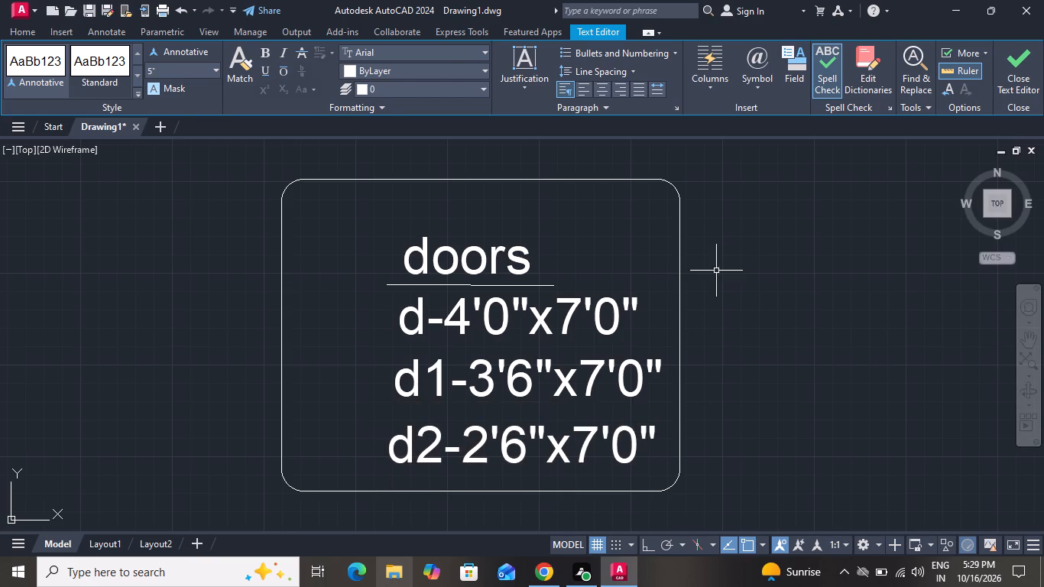
Move the doors heading, its underline and the three size lines about 4" up and 3" left inside the box.
scroll(702, 286, down, 1)
click(679, 258)
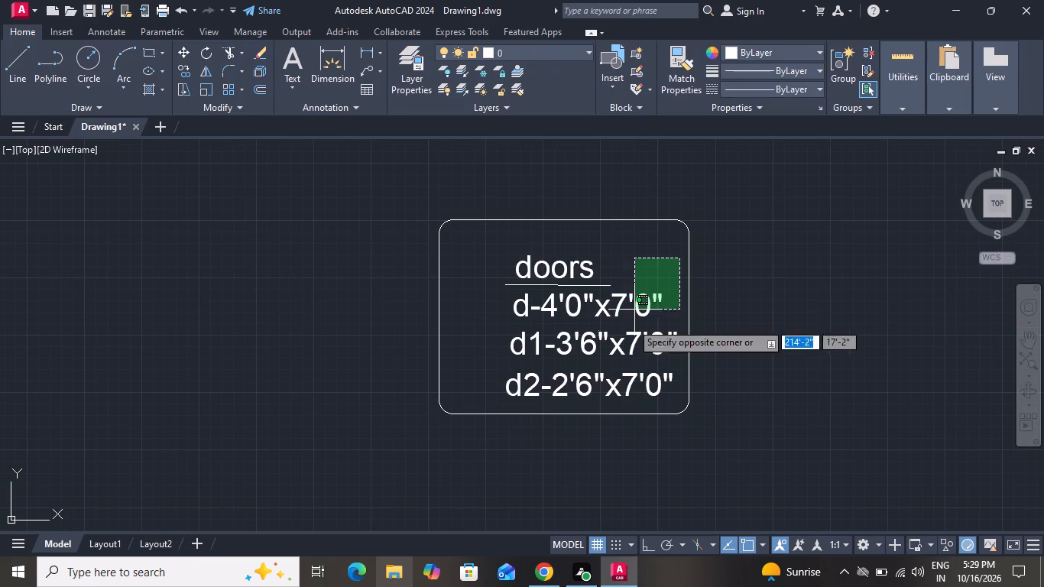
click(556, 388)
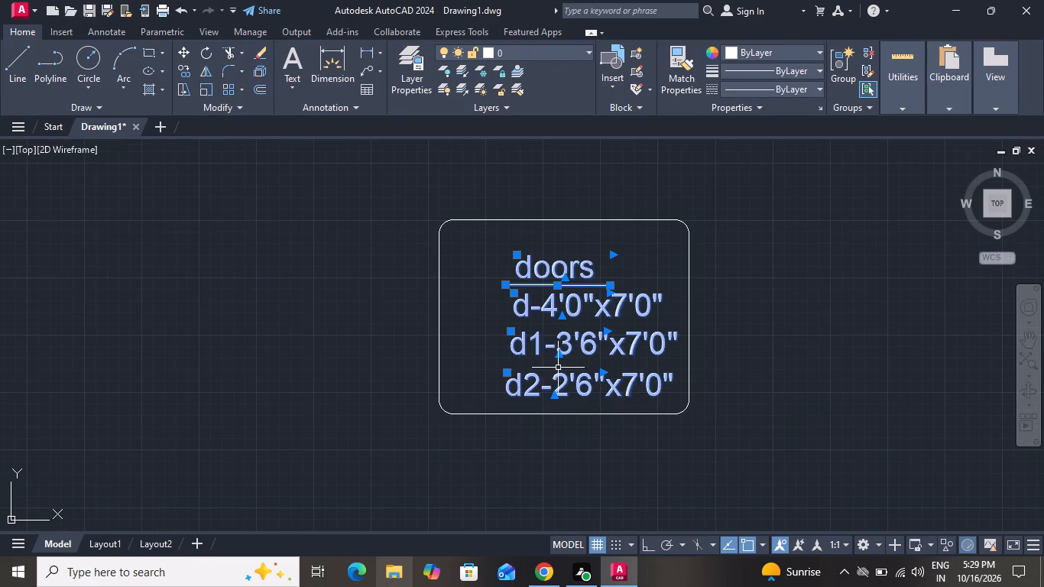
click(179, 48)
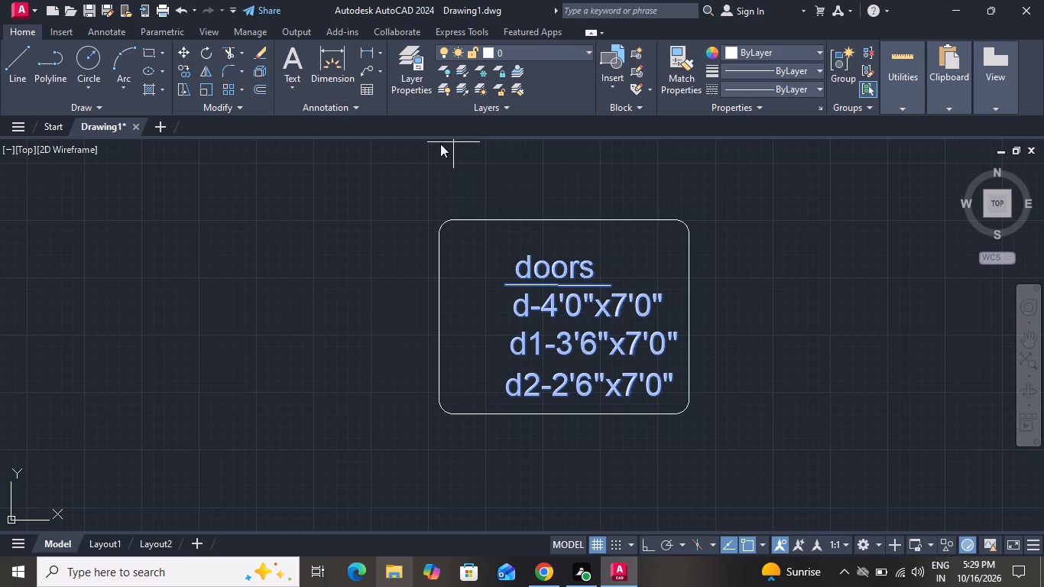
click(549, 258)
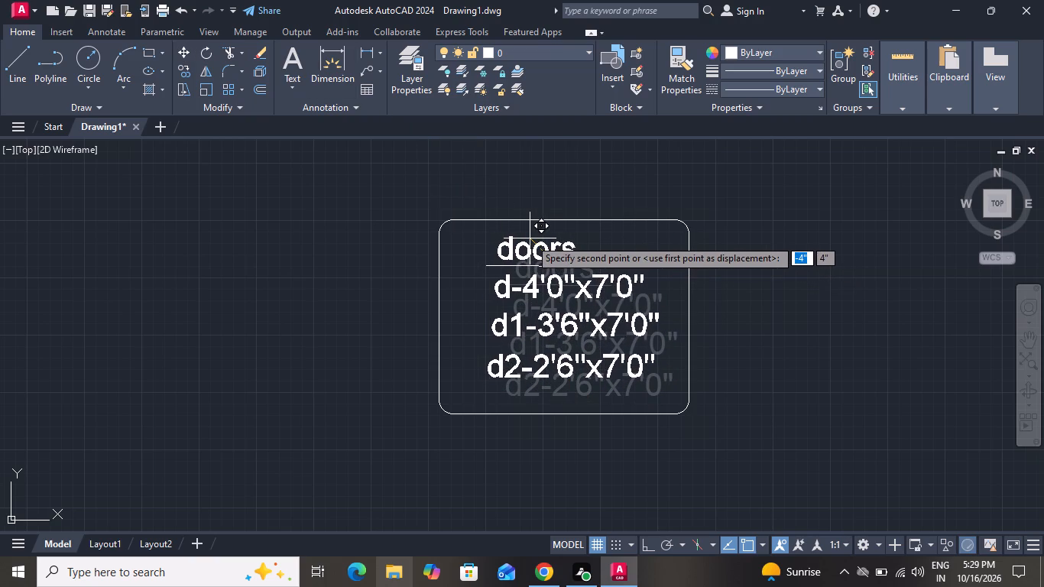
click(536, 238)
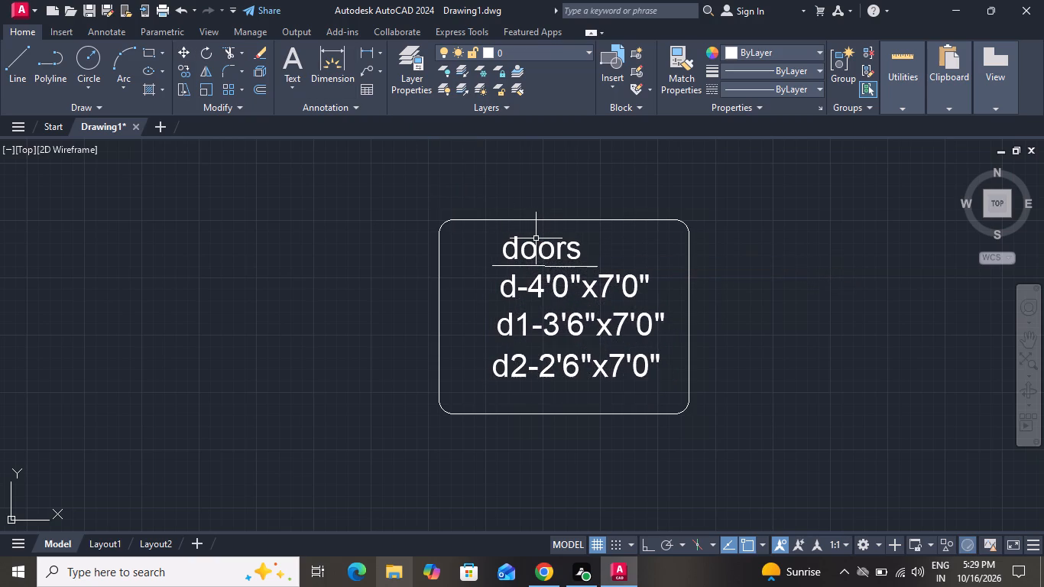
Copy the whole boxed door schedule about 6'-7" to the right of the original, below the floor plan.
click(744, 187)
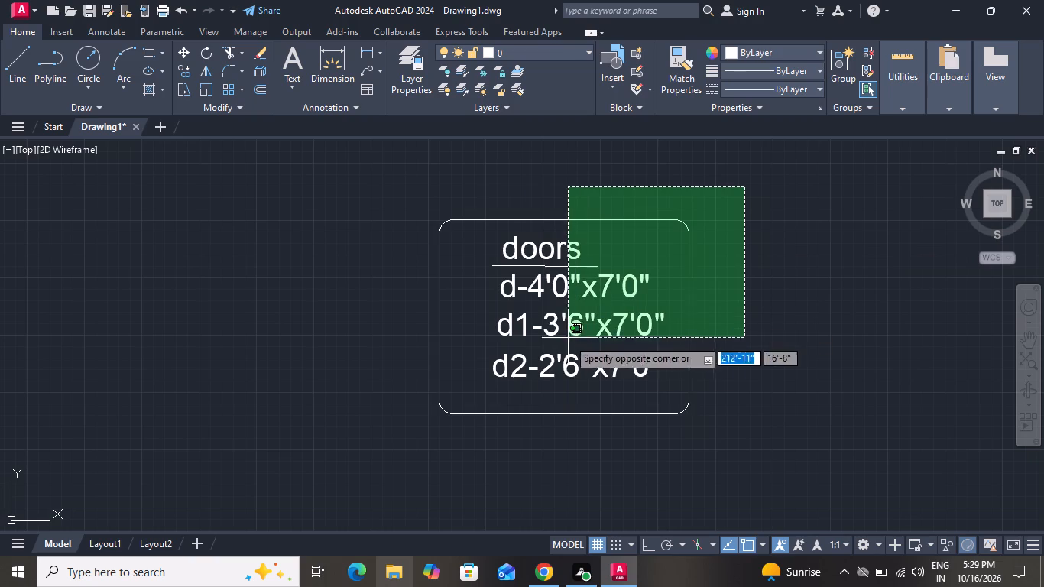
click(404, 437)
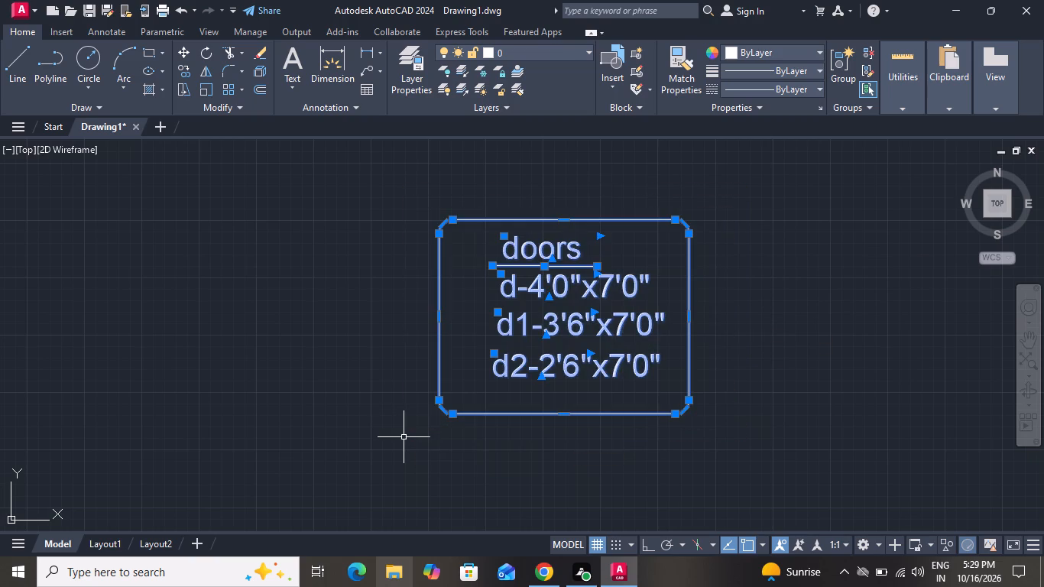
click(180, 73)
click(443, 319)
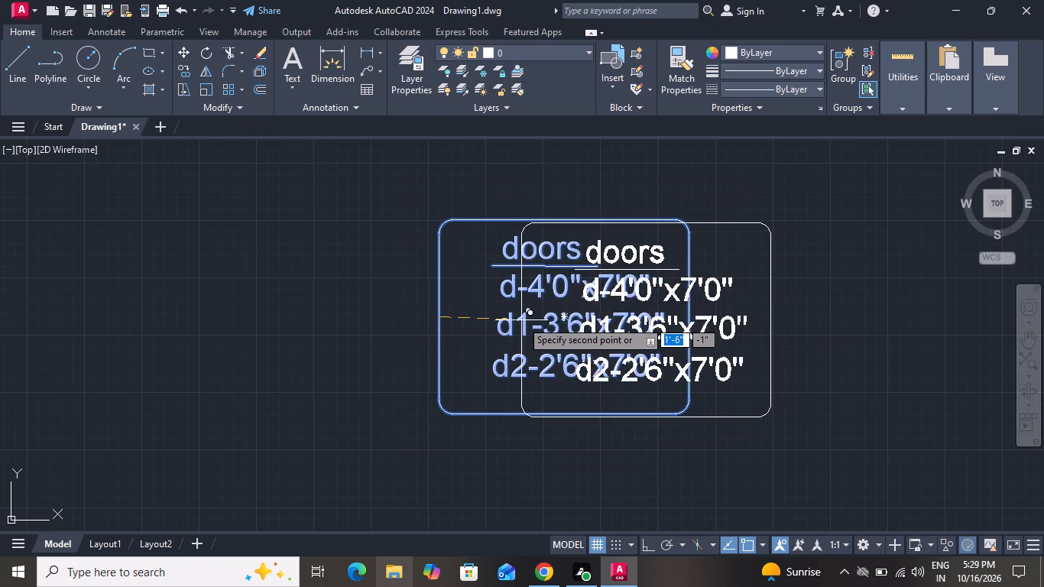
scroll(522, 311, down, 1)
scroll(480, 313, up, 1)
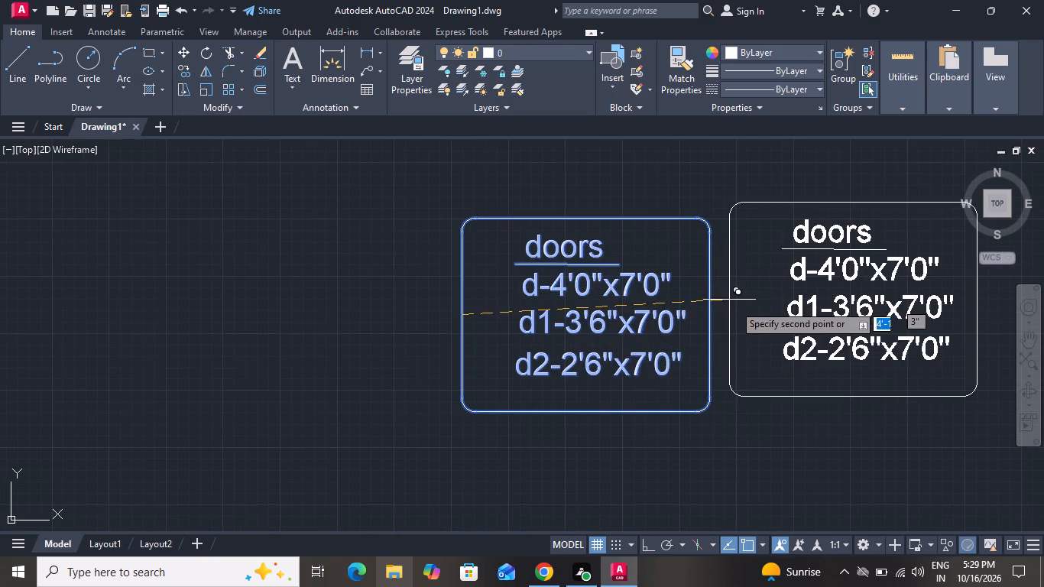
scroll(708, 330, down, 1)
scroll(668, 332, up, 1)
scroll(667, 333, down, 2)
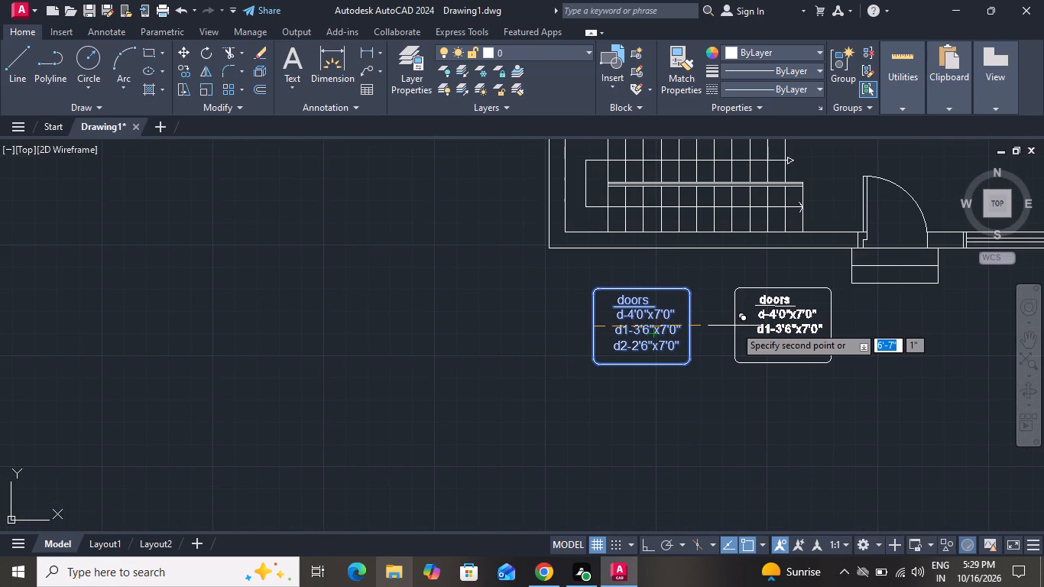
click(734, 326)
right_click(734, 326)
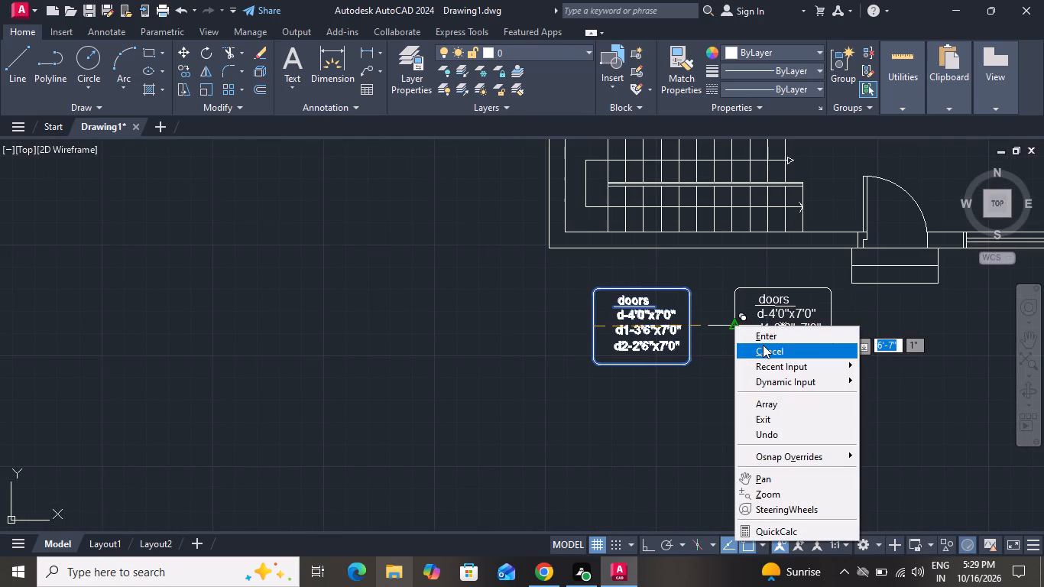
click(763, 345)
Change the heading text of the copied schedule from doors to windows and finish editing.
scroll(824, 278, down, 1)
scroll(839, 293, up, 1)
scroll(830, 321, down, 1)
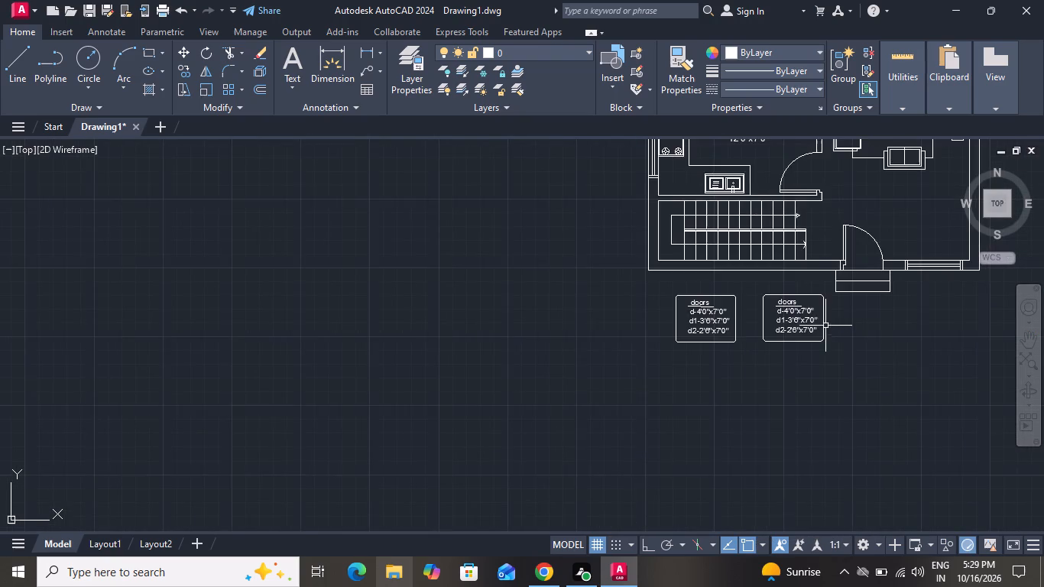
scroll(796, 283, up, 1)
scroll(796, 283, down, 1)
scroll(796, 283, up, 4)
scroll(754, 343, up, 2)
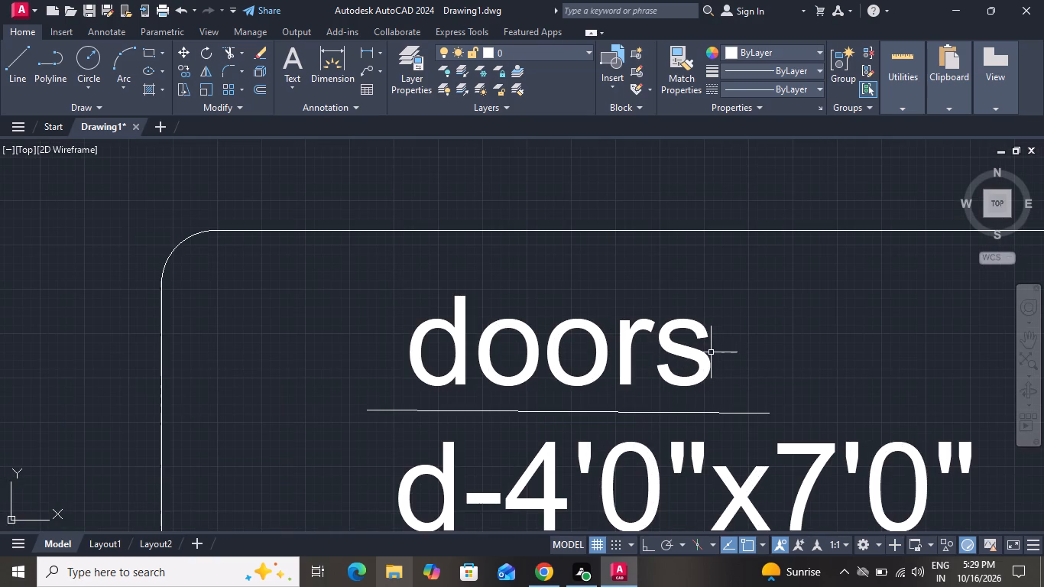
double_click(708, 358)
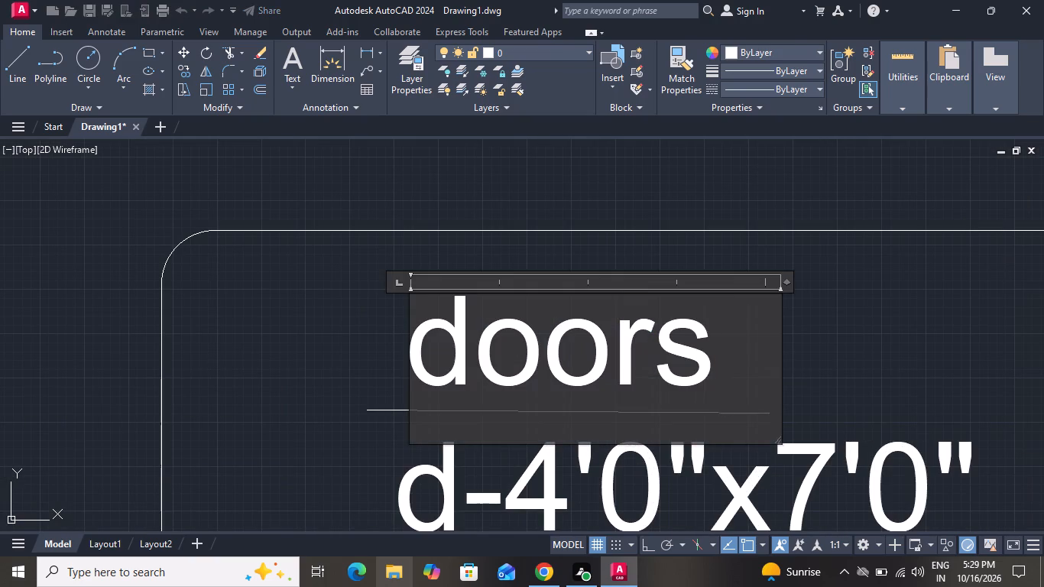
key(BackSpace)
key(BackSpace)
key(BackSpace)
key(BackSpace)
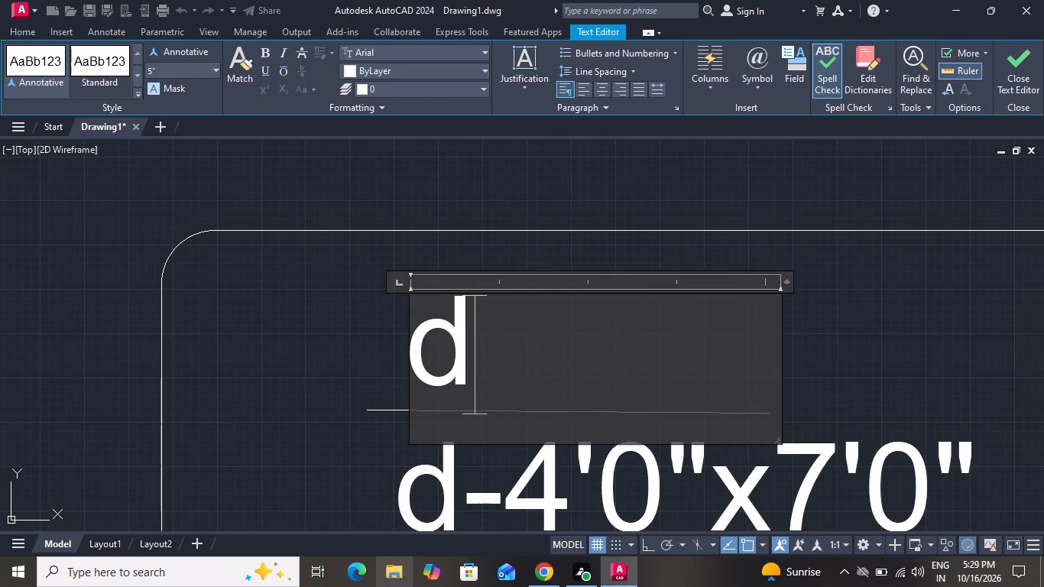
key(BackSpace)
key(w)
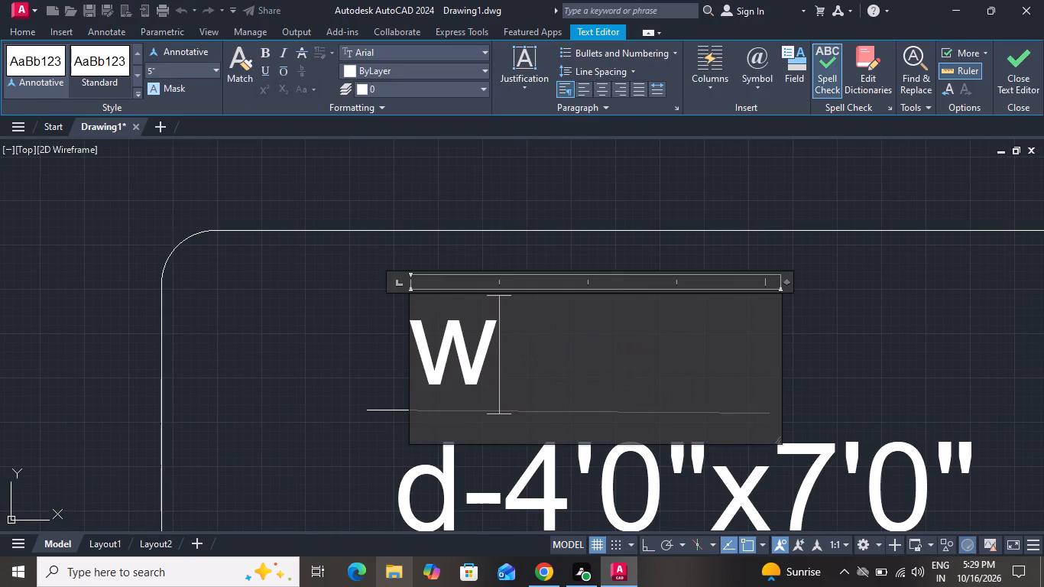
text(ind)
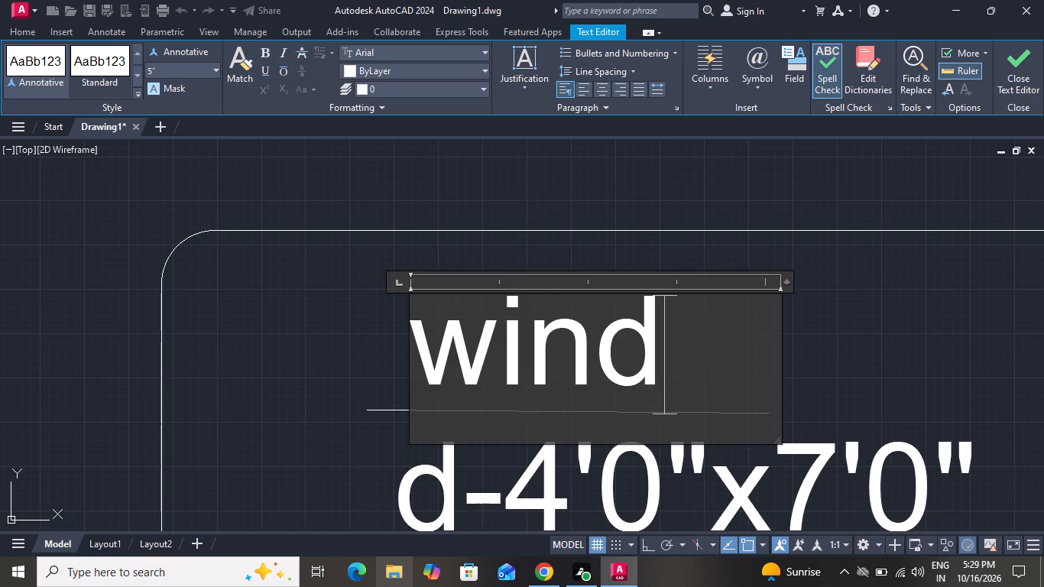
key(o)
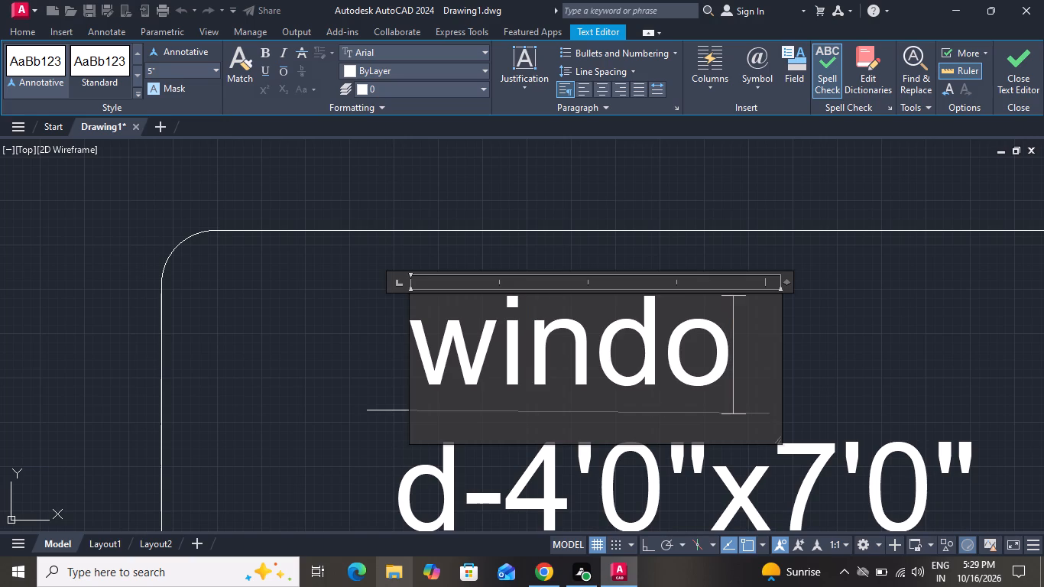
text(ws)
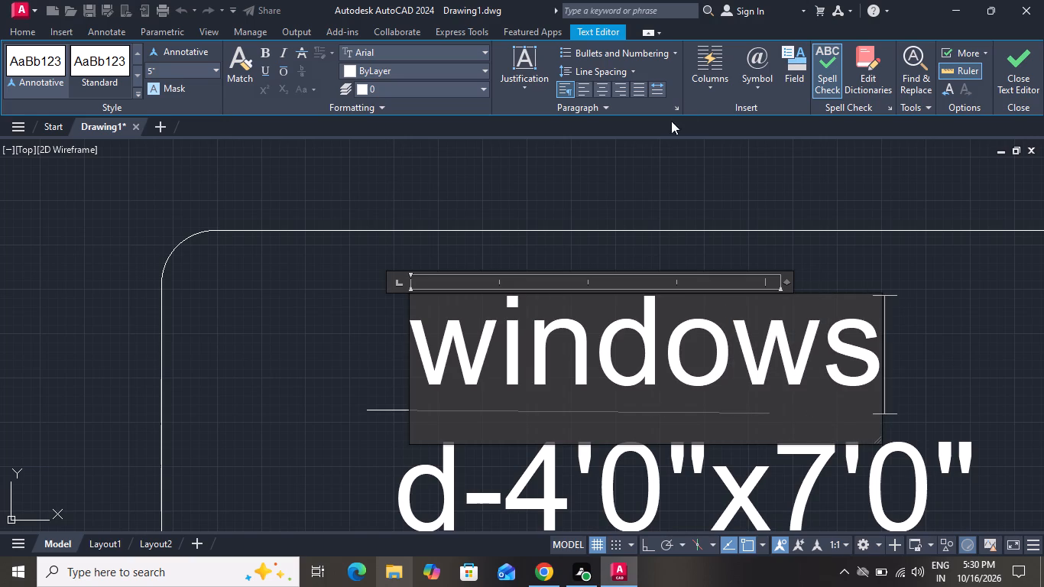
click(660, 170)
Draw a line about 8" long extending the underline from its end beneath the windows heading.
scroll(689, 254, down, 2)
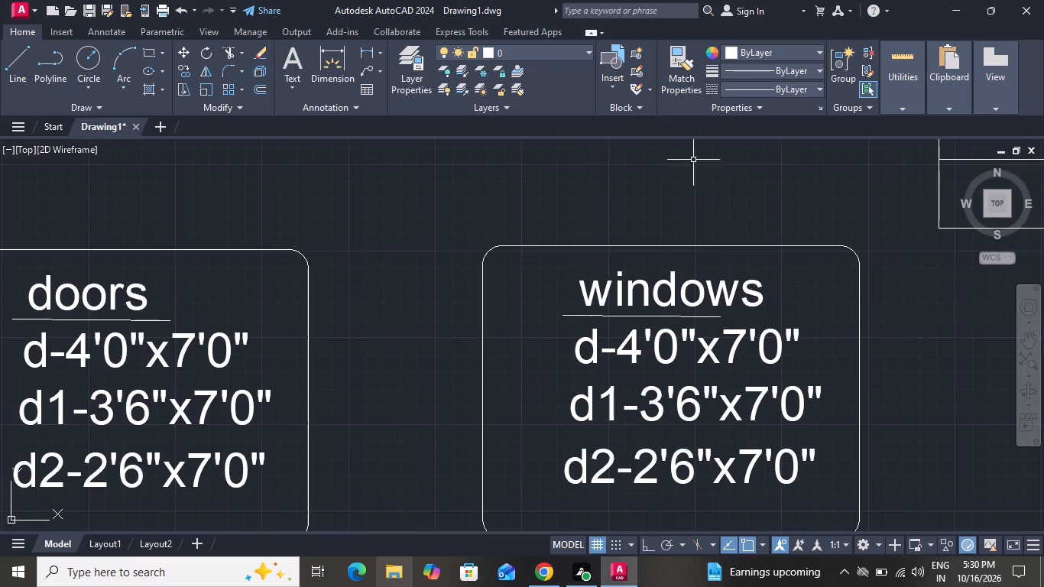
click(28, 79)
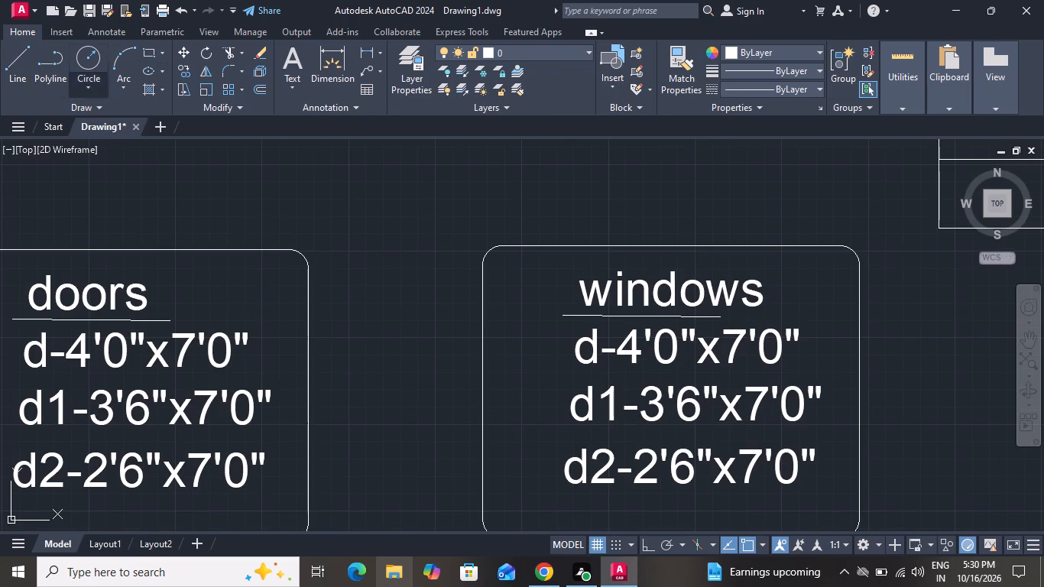
scroll(741, 326, up, 3)
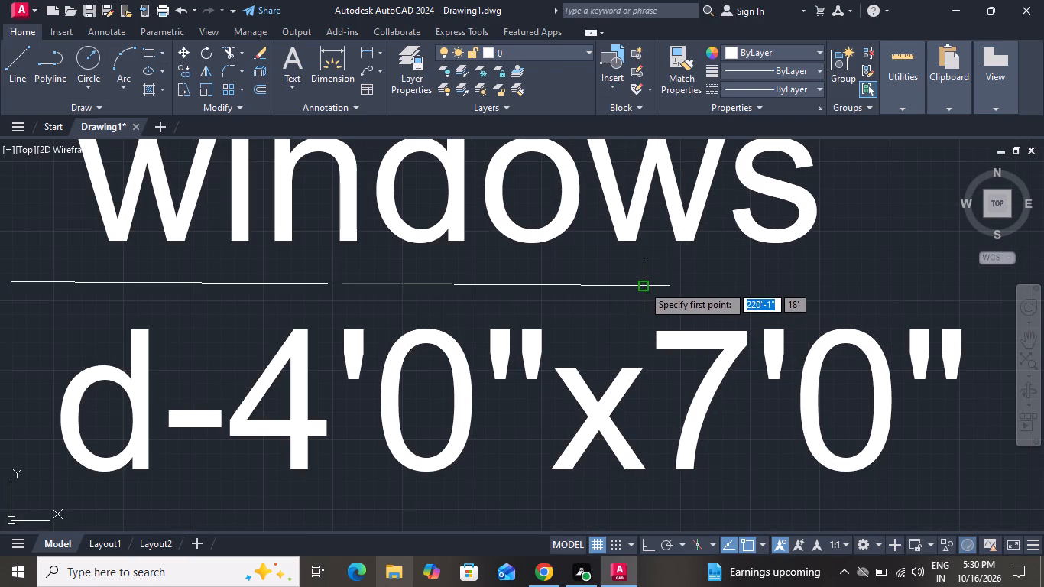
click(643, 283)
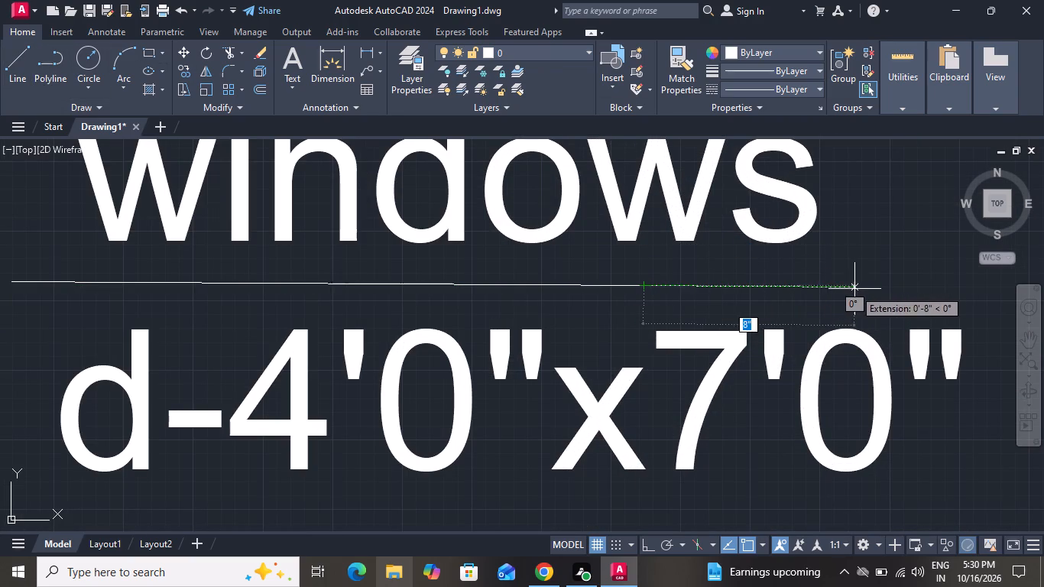
click(859, 288)
right_click(859, 288)
click(886, 313)
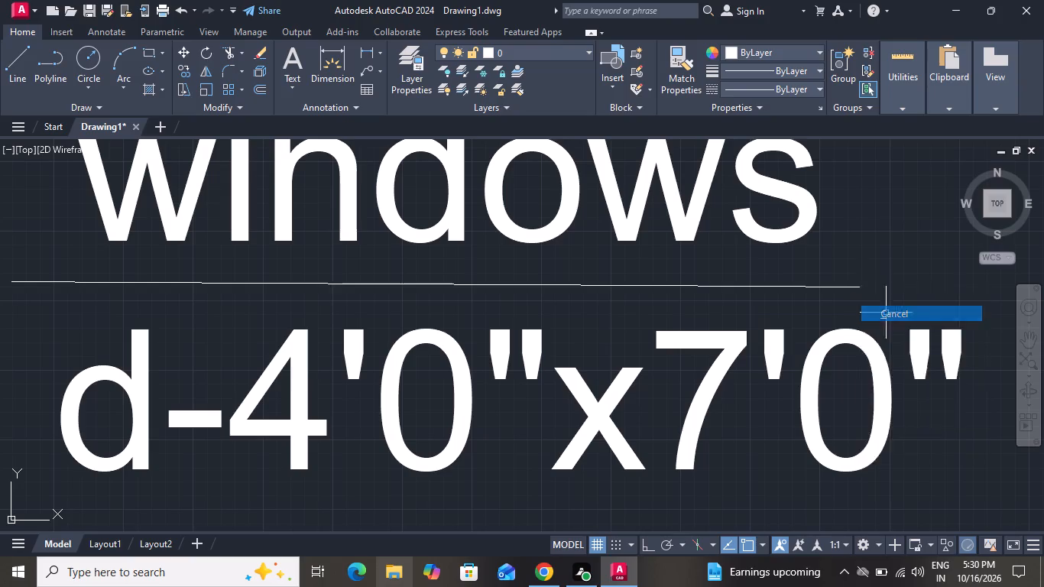
Replace the text of the first size line in the windows schedule with w1-4'0"x4'6".
scroll(865, 385, down, 3)
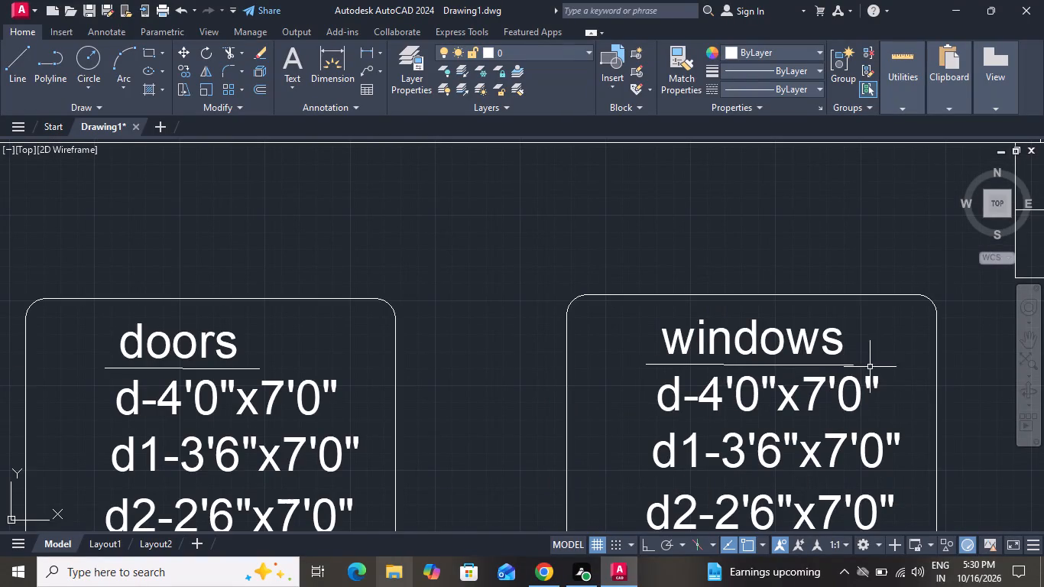
double_click(874, 381)
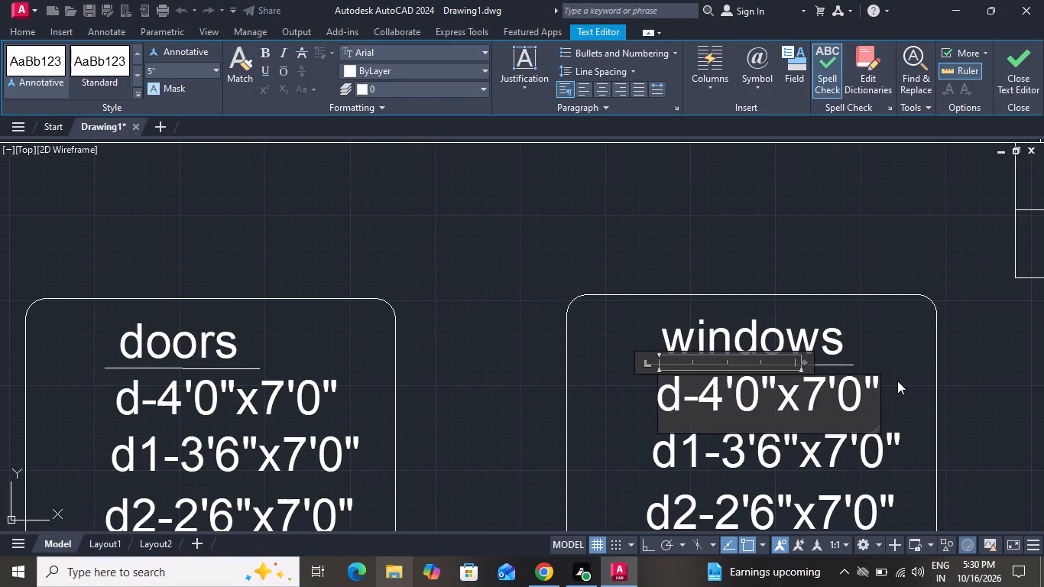
key(BackSpace)
key(BackSpace)
key(BackSpace)
key(BackSpace)
key(BackSpace)
key(BackSpace)
key(BackSpace)
key(BackSpace)
key(BackSpace)
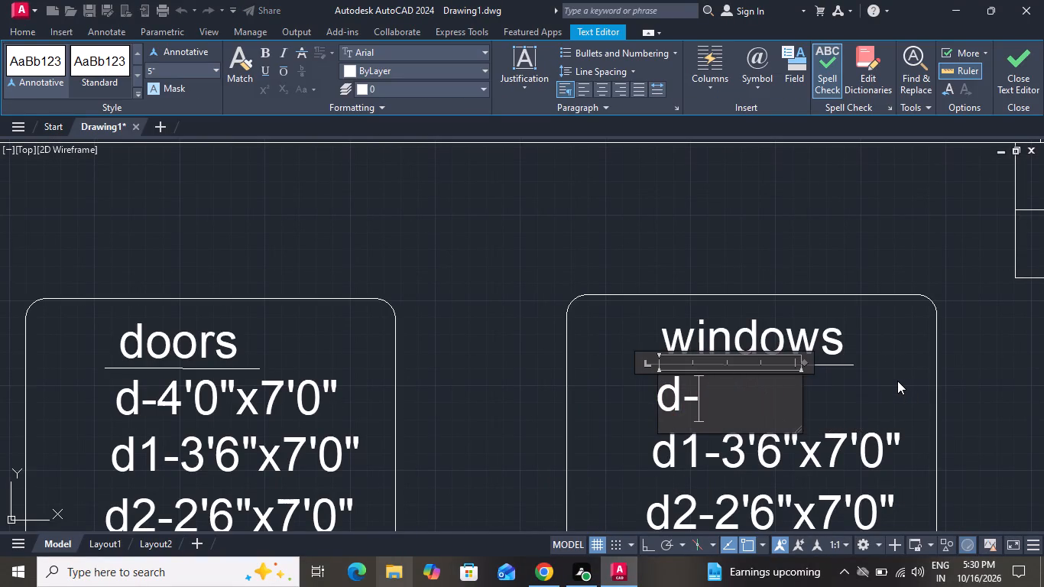
key(BackSpace)
key(BackSpace)
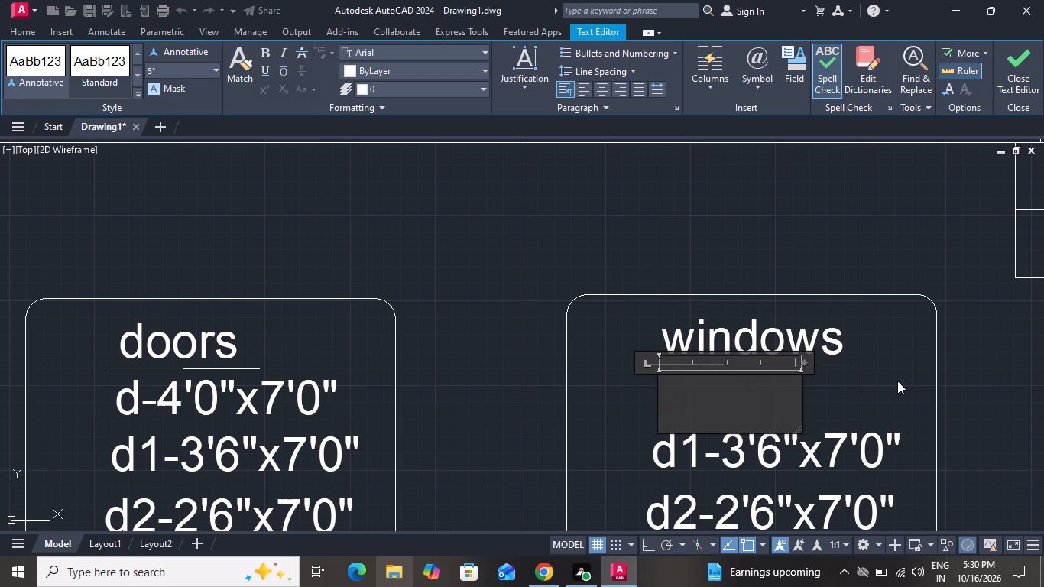
text(w1)
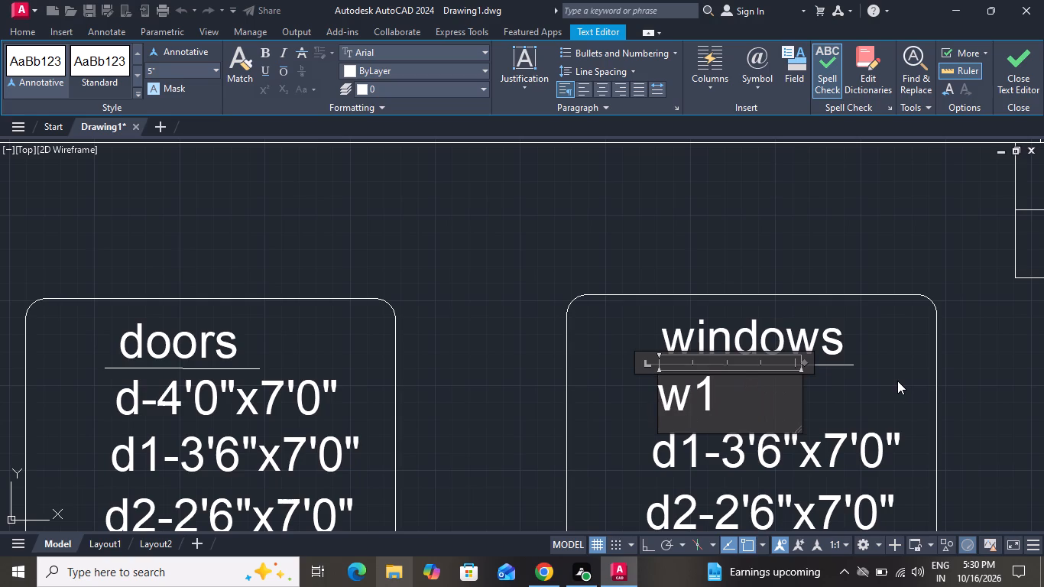
key(minus)
key(4)
text('0")
key(x)
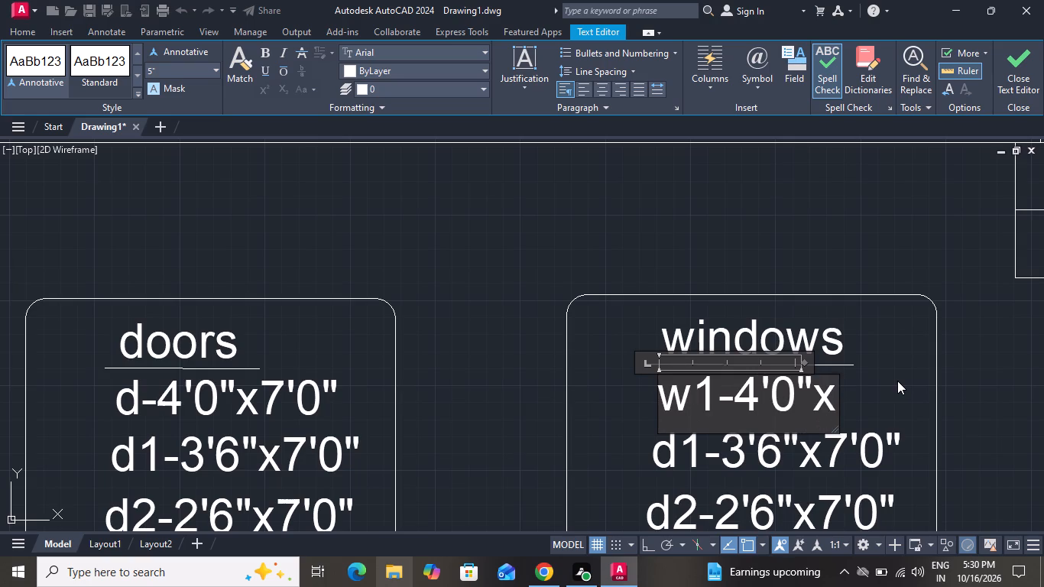
key(4)
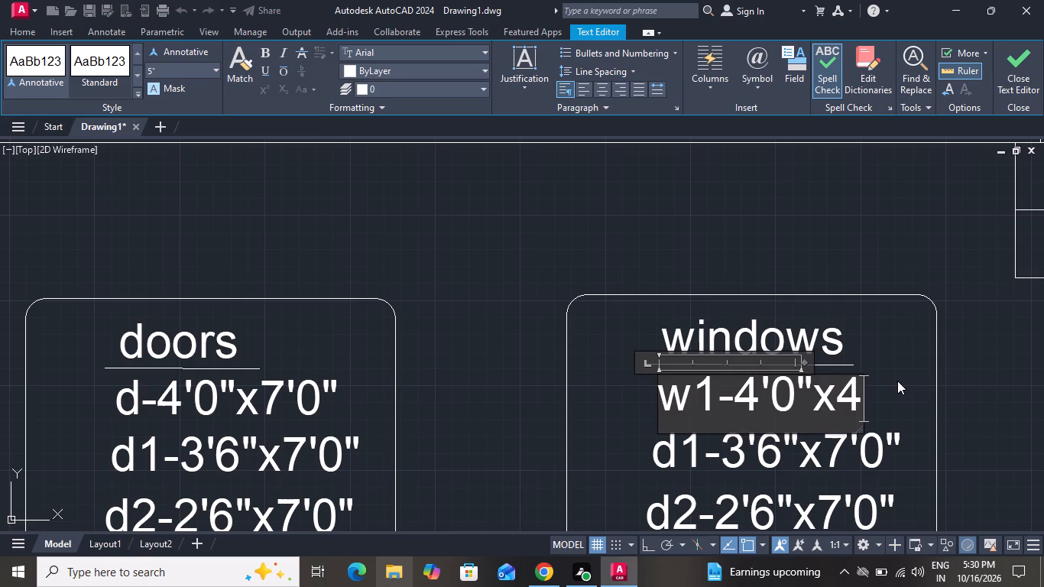
key(apostrophe)
key(6)
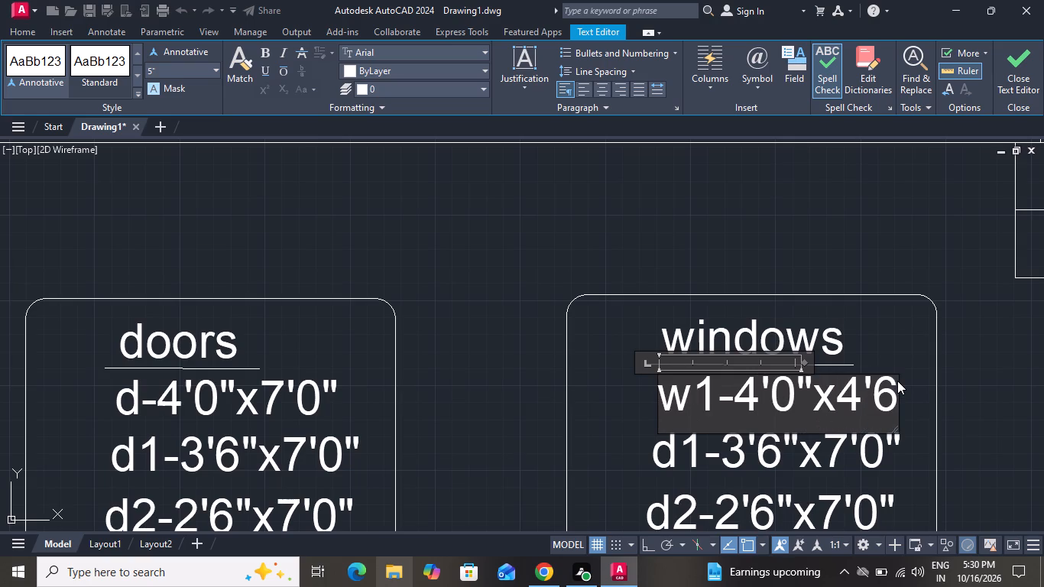
key(shift+quotedbl)
Replace the text of the second size line in the windows schedule with v-2'0"x2'0" and finish editing.
scroll(890, 306, down, 3)
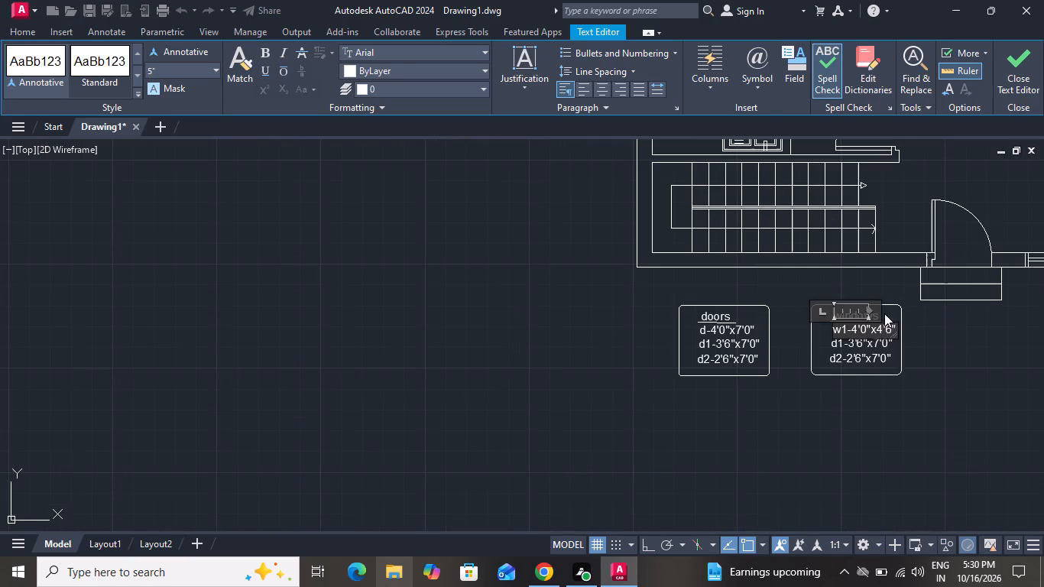
scroll(889, 352, up, 3)
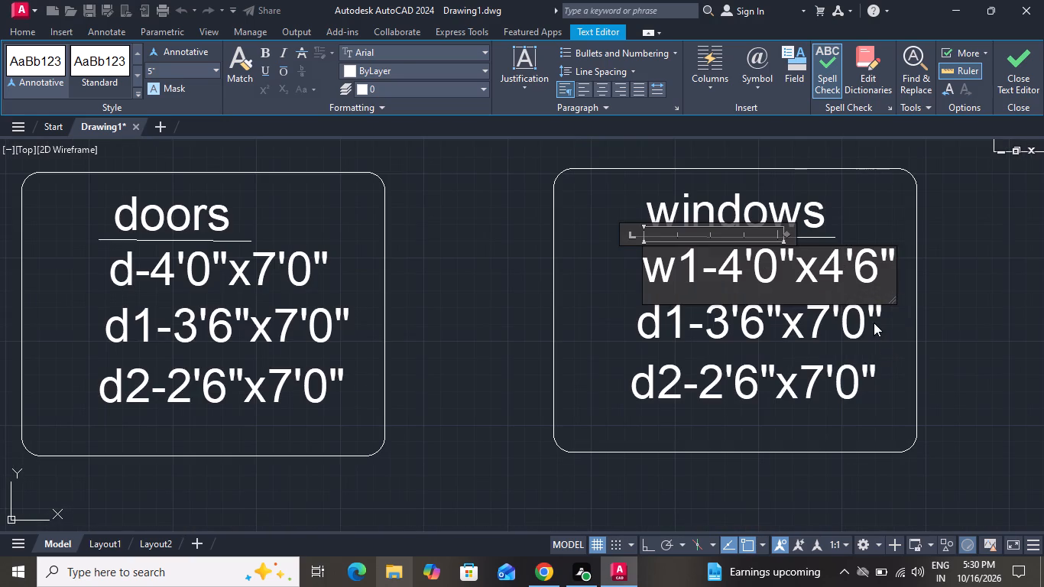
double_click(861, 316)
click(861, 316)
click(861, 316)
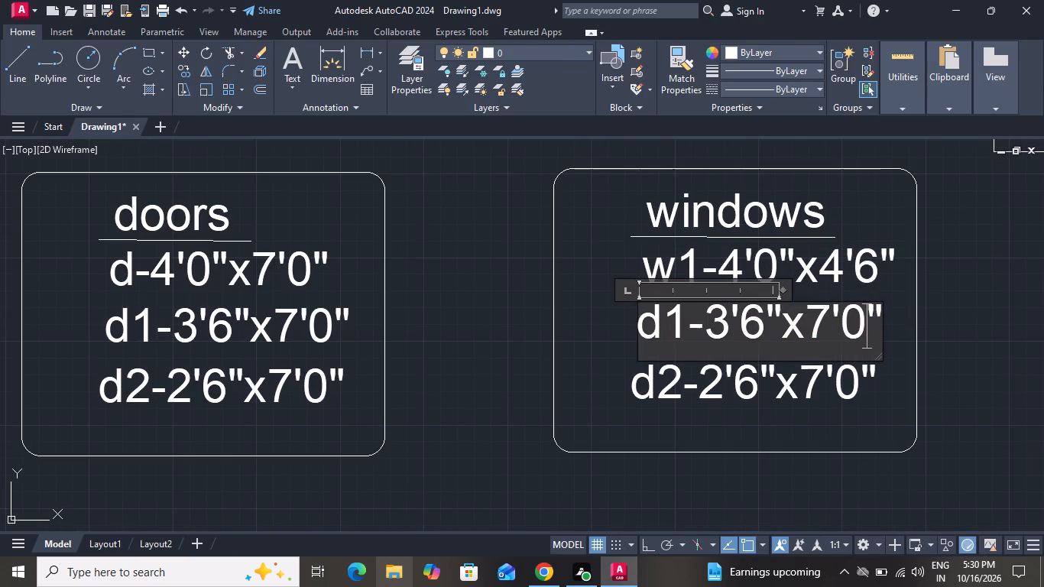
click(888, 310)
click(888, 310)
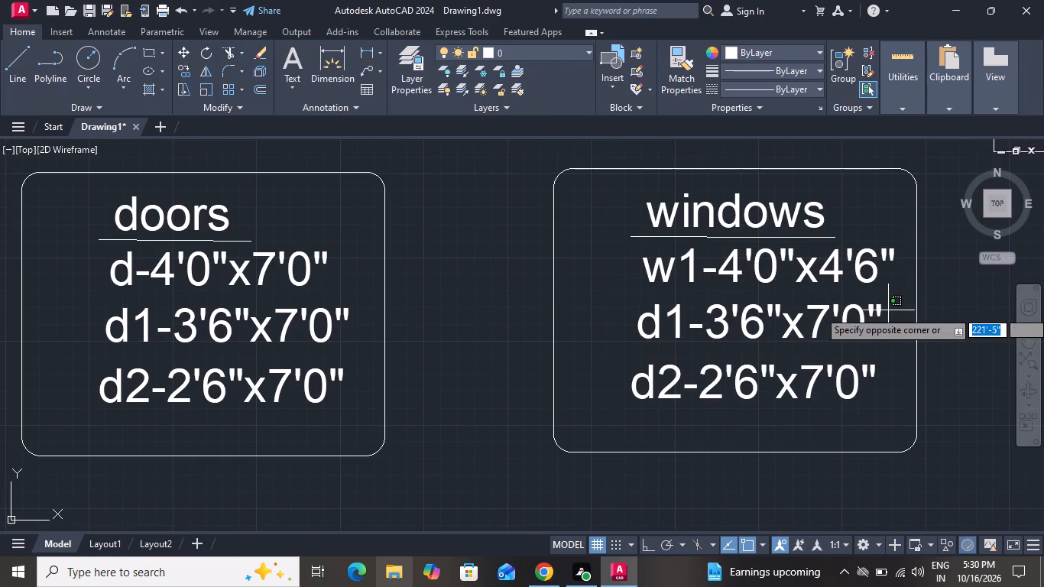
double_click(878, 312)
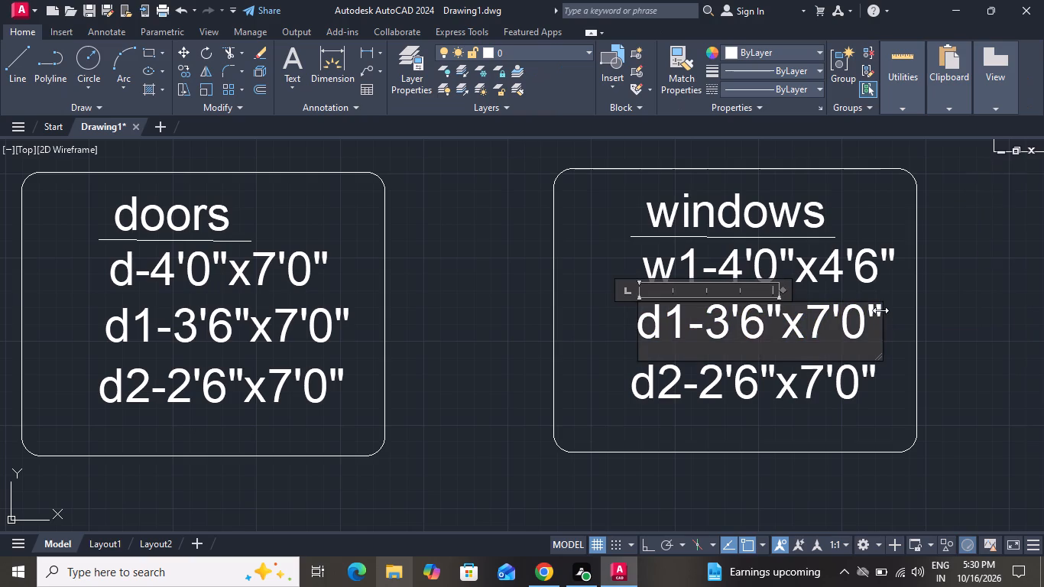
key(BackSpace)
key(BackSpace)
key(BackSpace)
key(BackSpace)
key(BackSpace)
key(BackSpace)
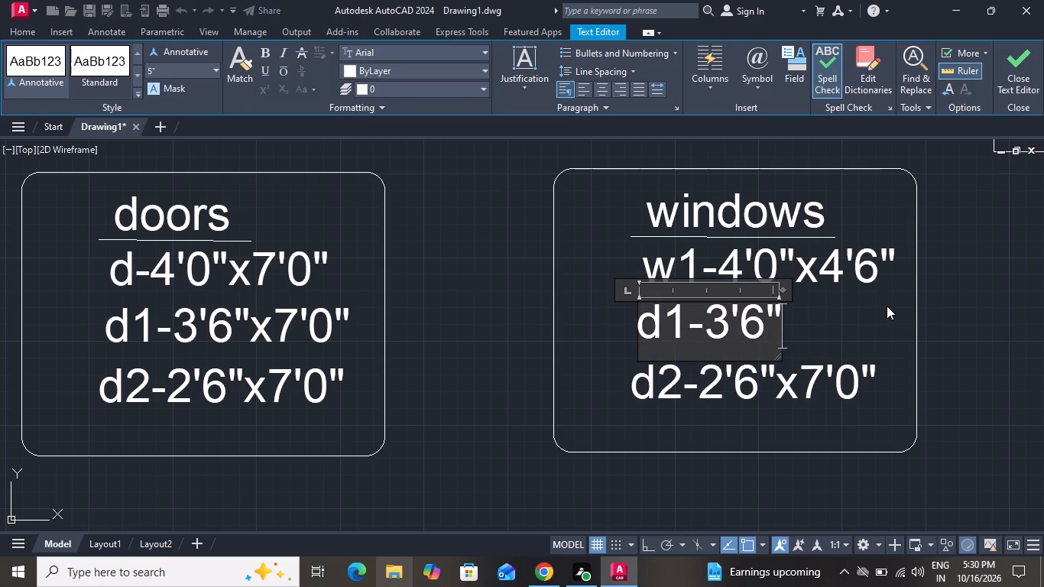
key(BackSpace)
key(BackSpace)
key(BackSpace)
key(BackSpace)
key(BackSpace)
key(BackSpace)
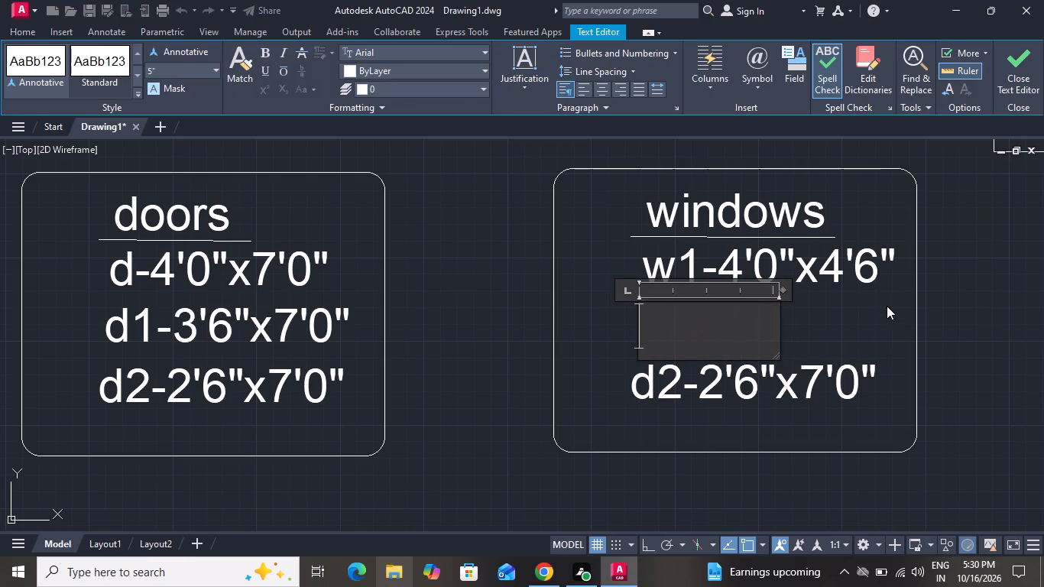
key(v)
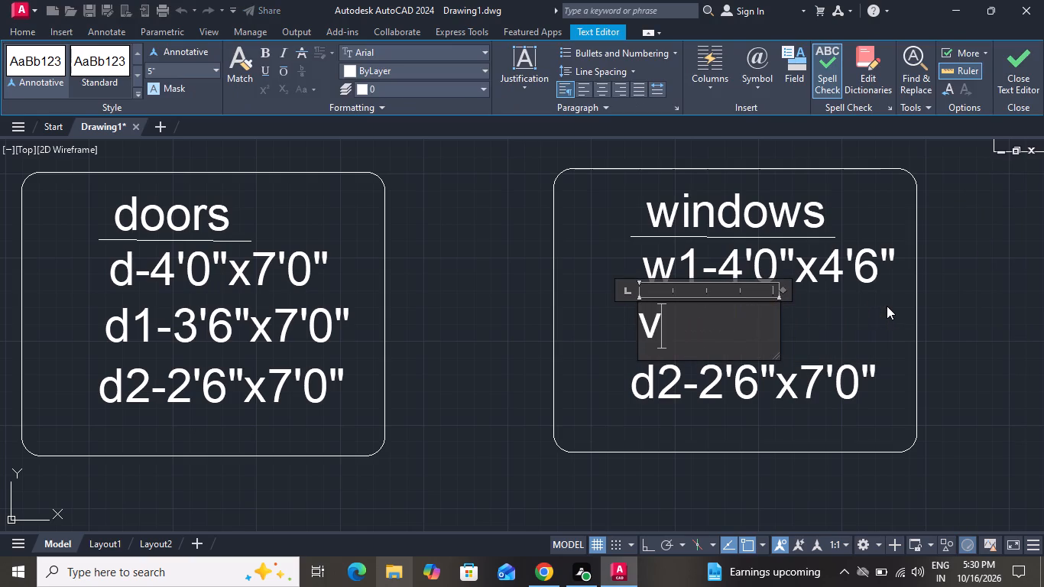
key(minus)
key(2)
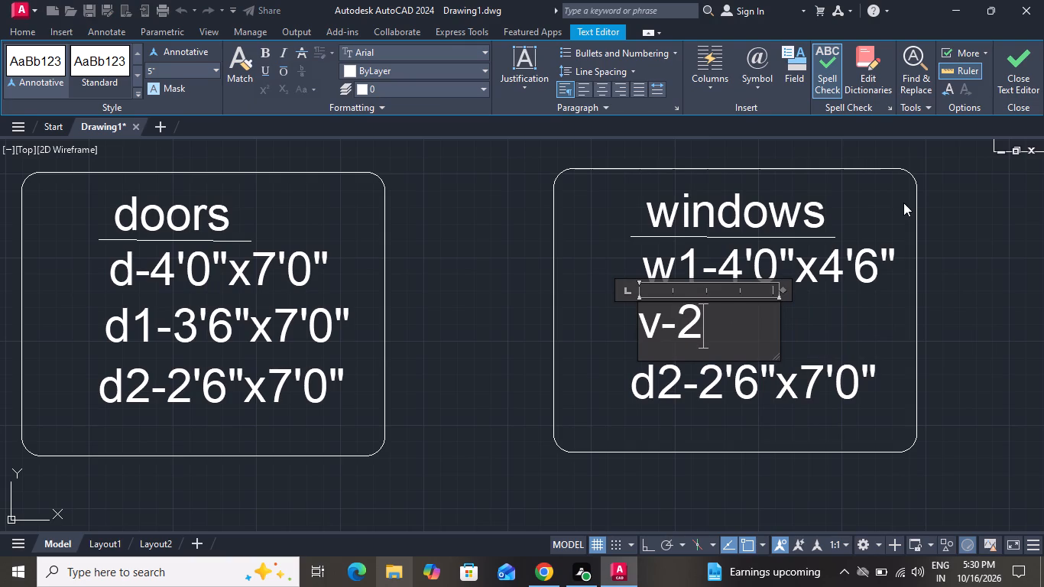
text('0")
text(x2)
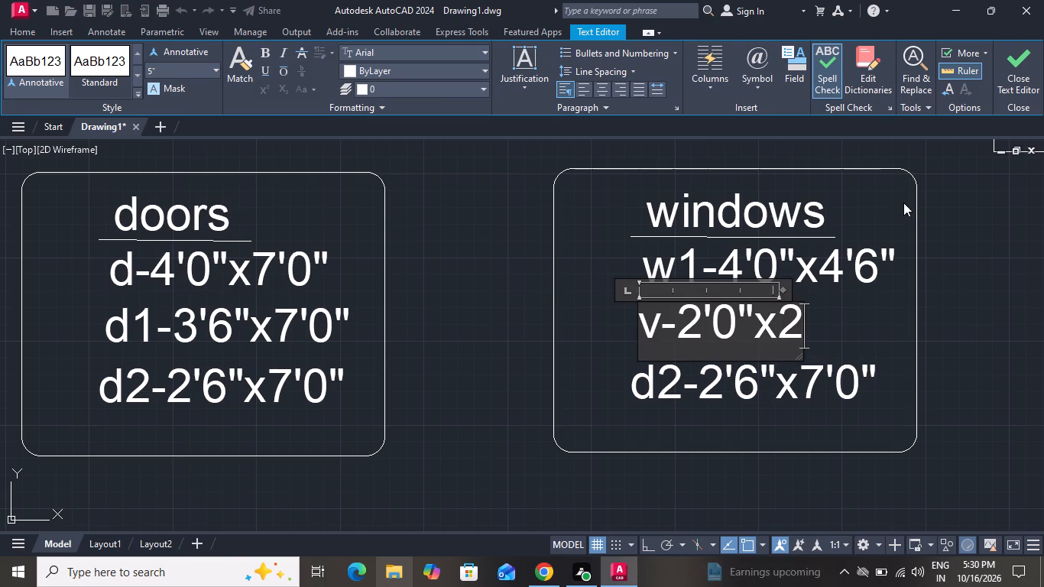
text('0)
key(shift+quotedbl)
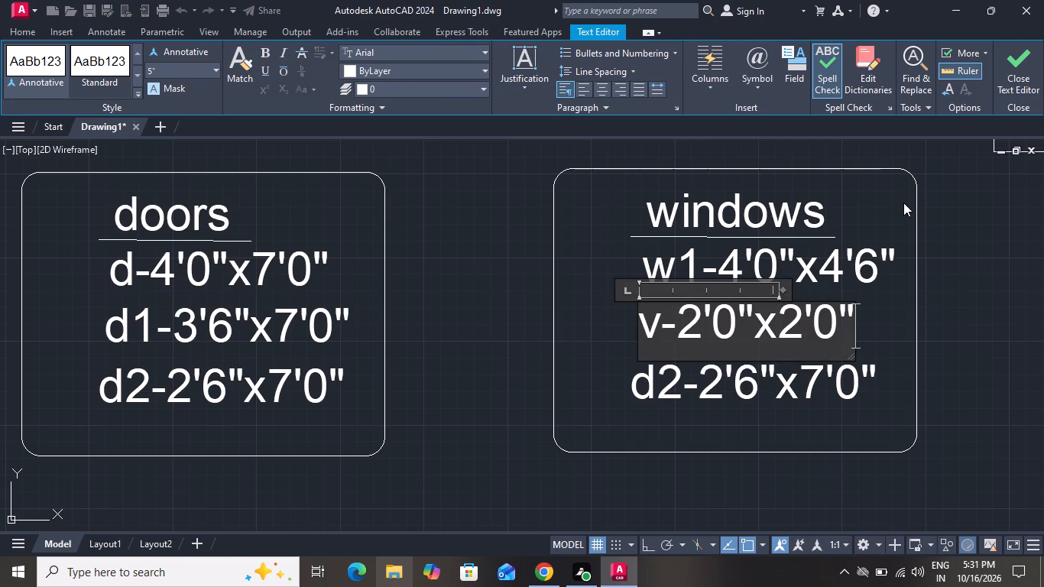
click(1033, 320)
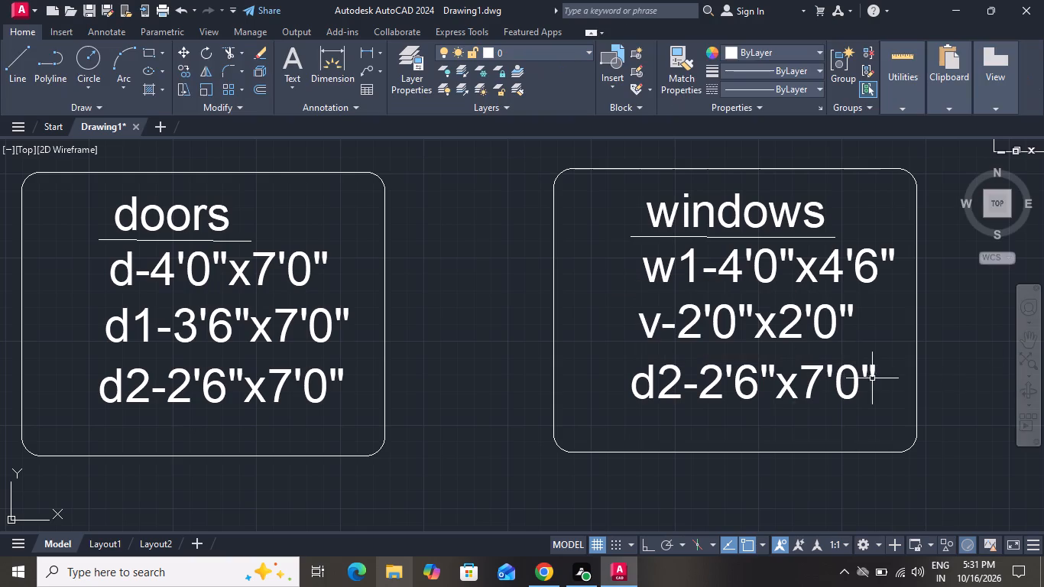
Delete the leftover d2-2'6"x7'0" line from the windows schedule.
click(852, 378)
key(Delete)
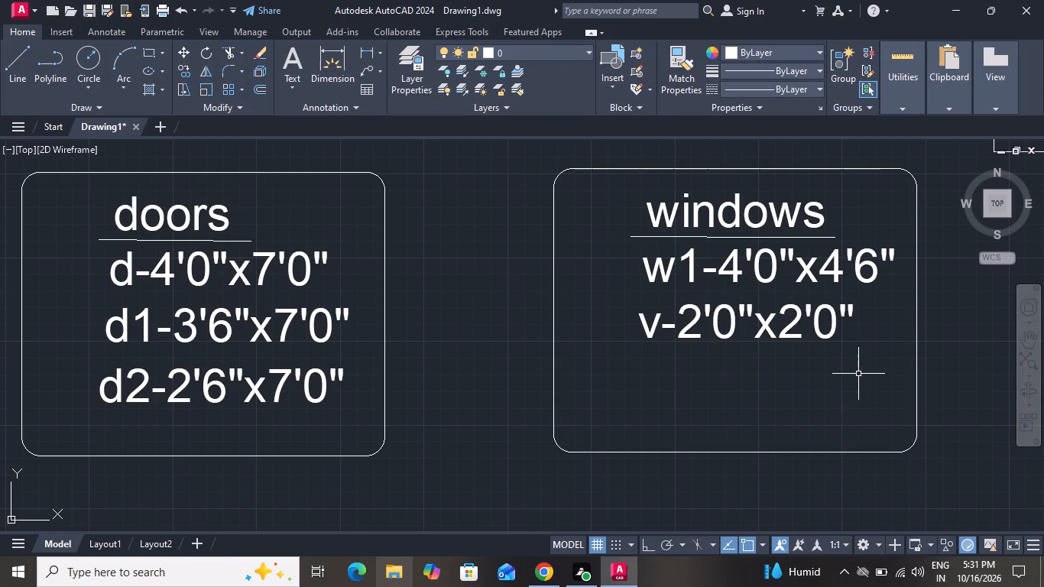
Move the v-2'0"x2'0" and w1-4'0"x4'6" lines lower in the windows schedule, spacing them out beneath the heading.
click(773, 315)
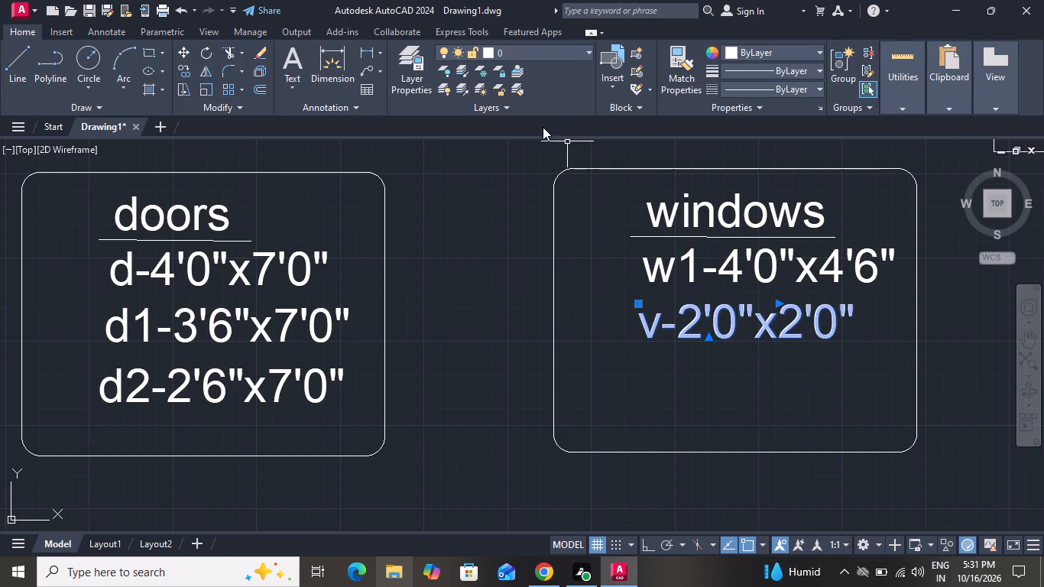
click(184, 55)
click(739, 336)
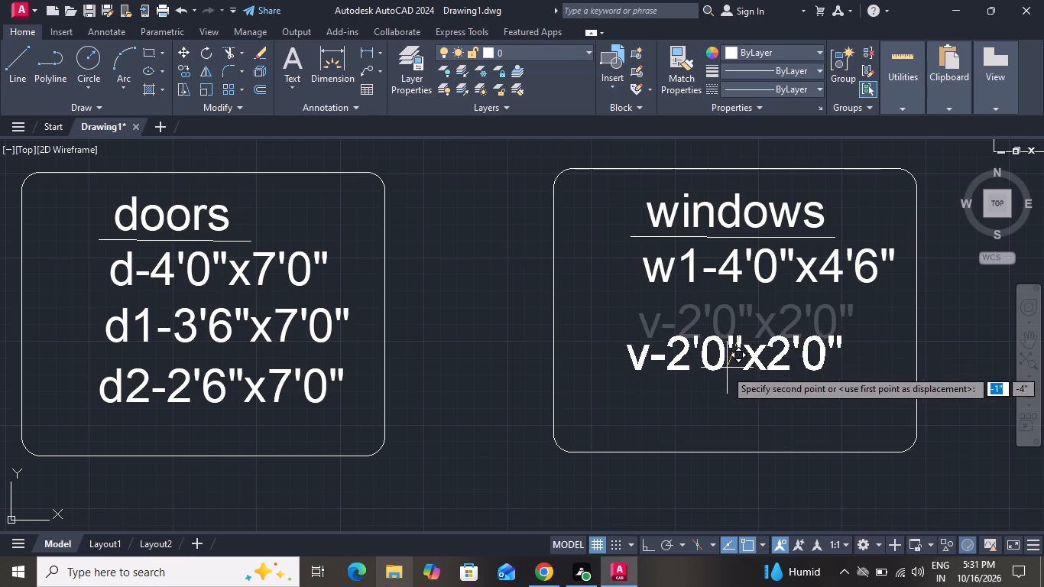
click(721, 395)
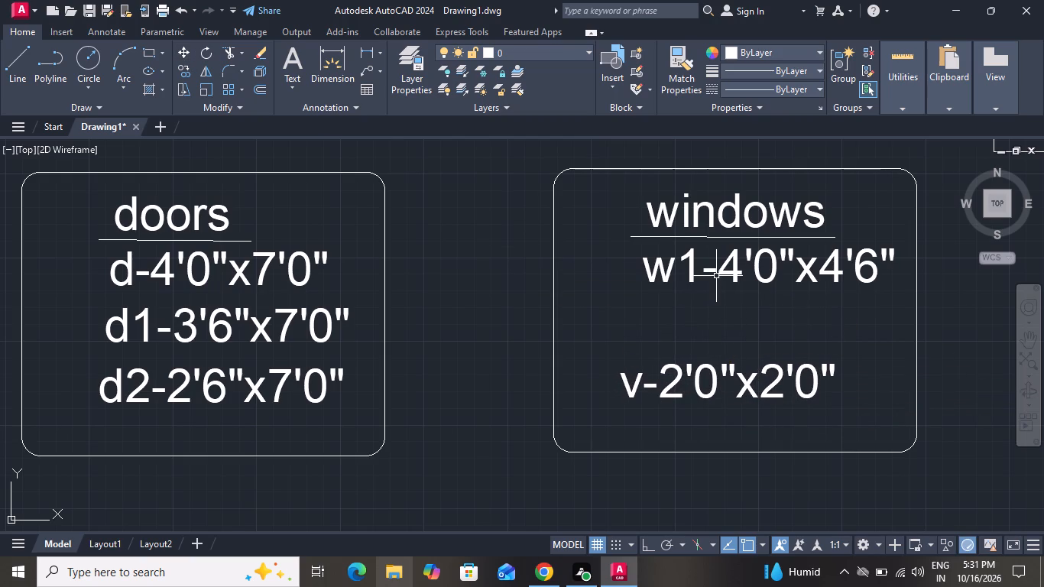
click(716, 276)
click(647, 267)
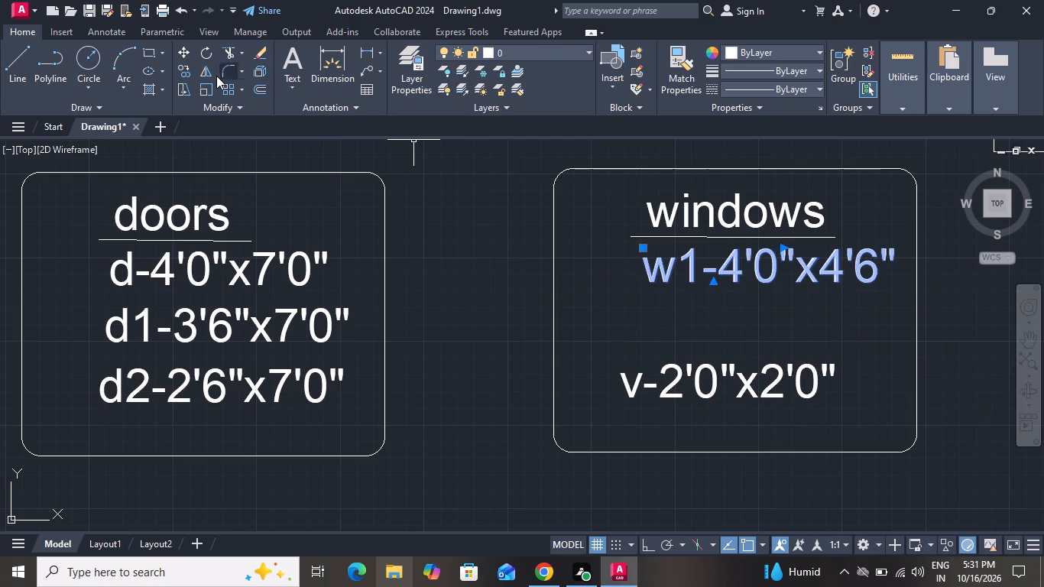
click(188, 54)
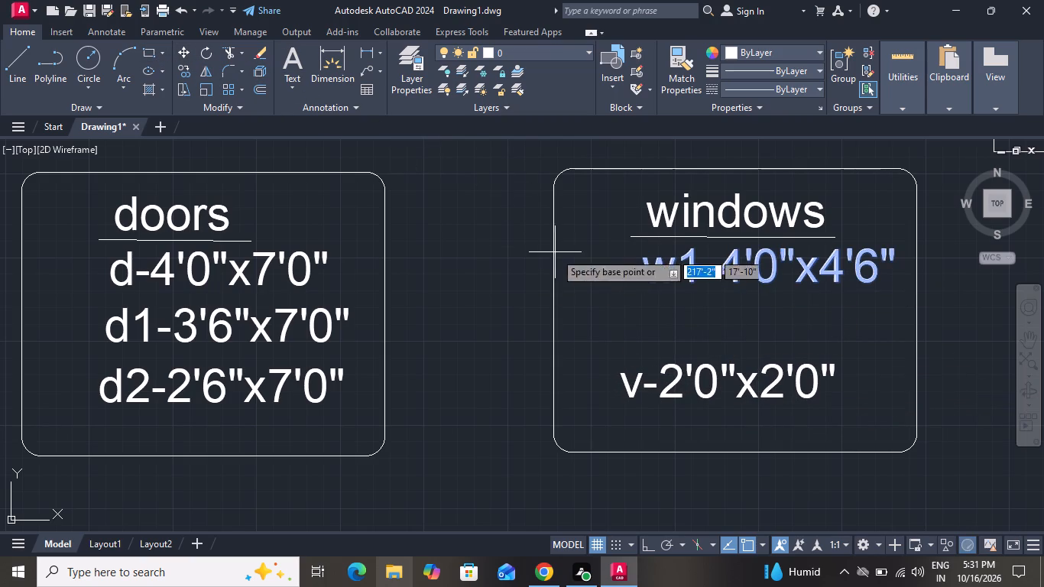
click(741, 268)
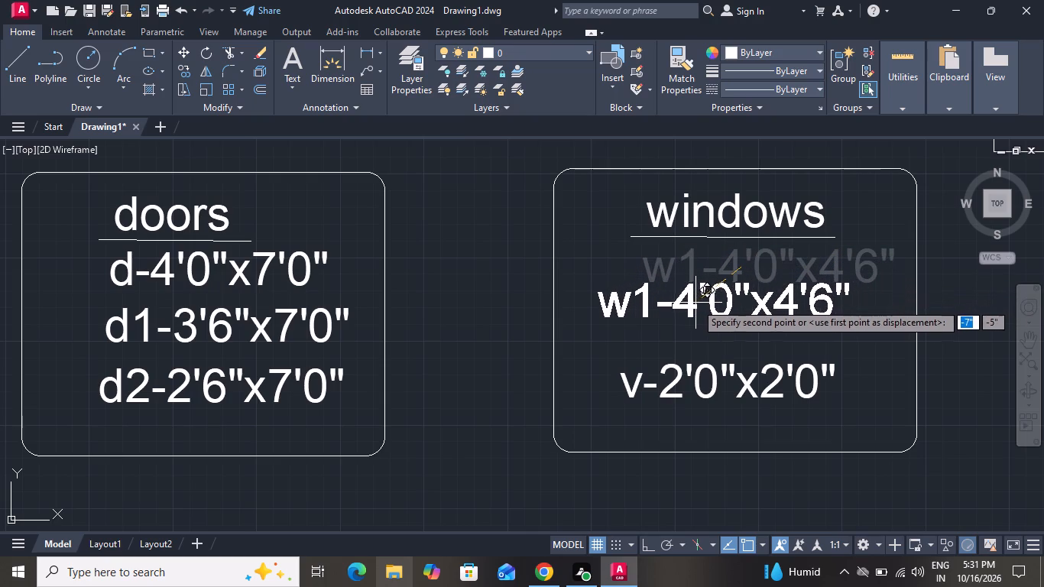
click(697, 306)
Copy the whole windows schedule with its frame about 6'-4" to the right and 8" lower, making a third schedule box.
scroll(616, 347, down, 1)
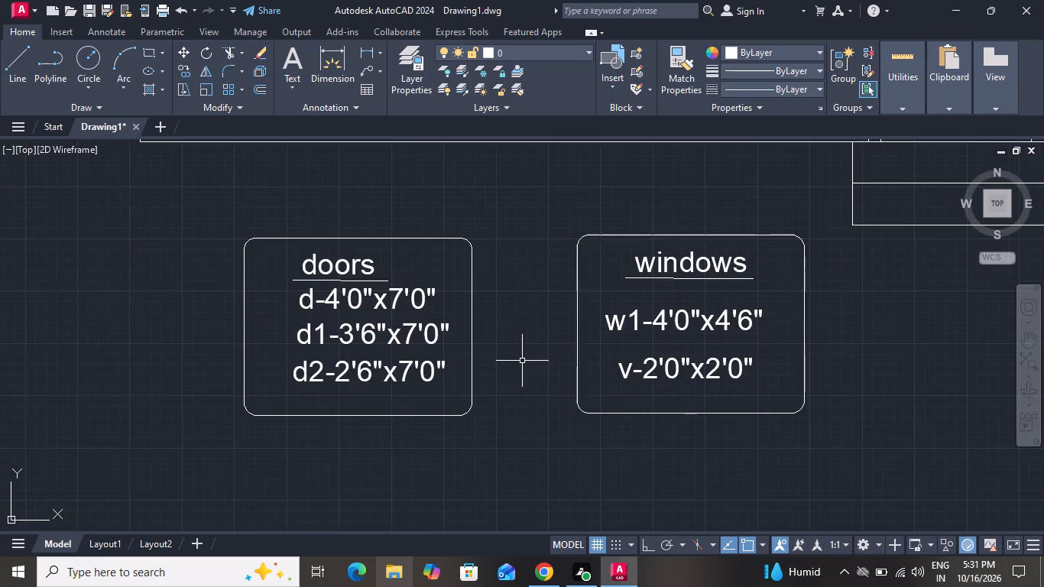
scroll(526, 361, down, 1)
scroll(686, 293, up, 2)
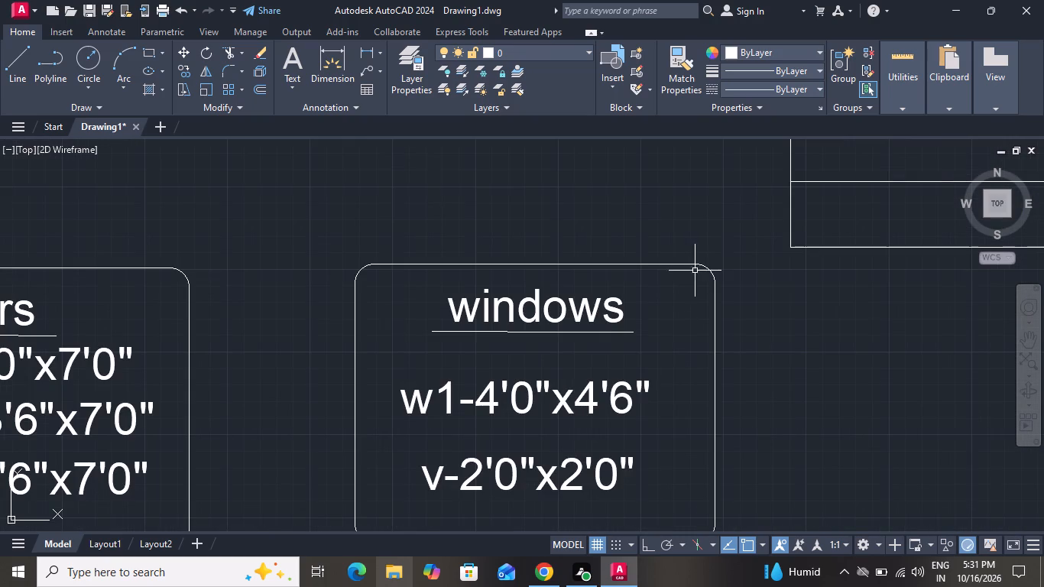
click(738, 248)
scroll(622, 280, down, 2)
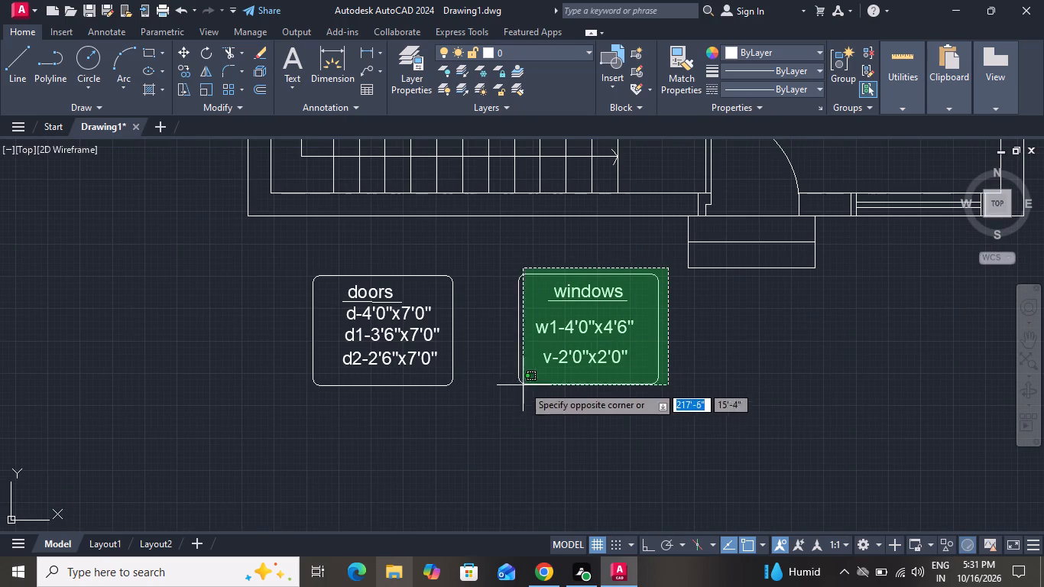
click(518, 392)
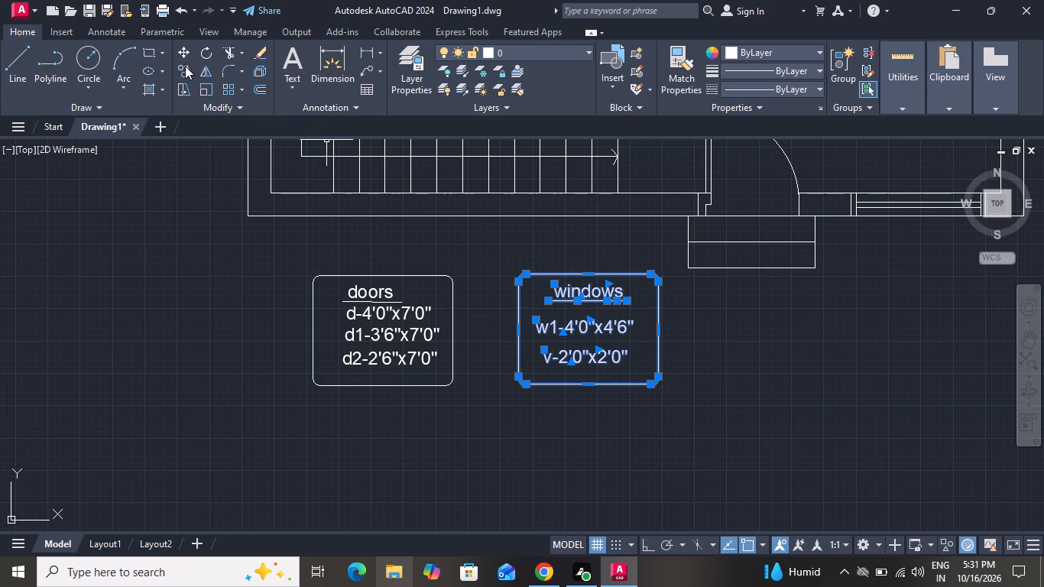
click(190, 66)
click(591, 324)
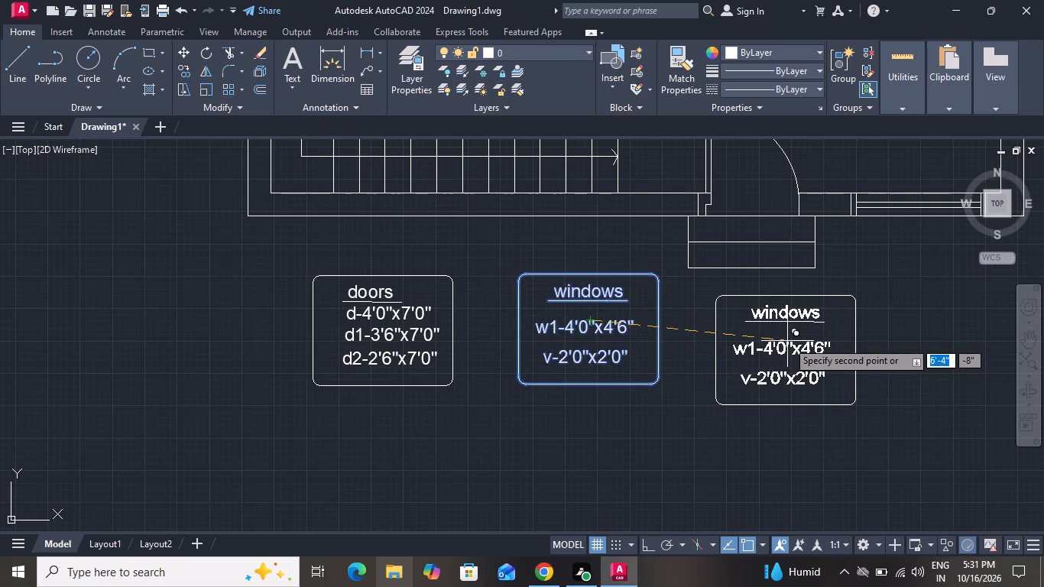
click(787, 341)
right_click(777, 340)
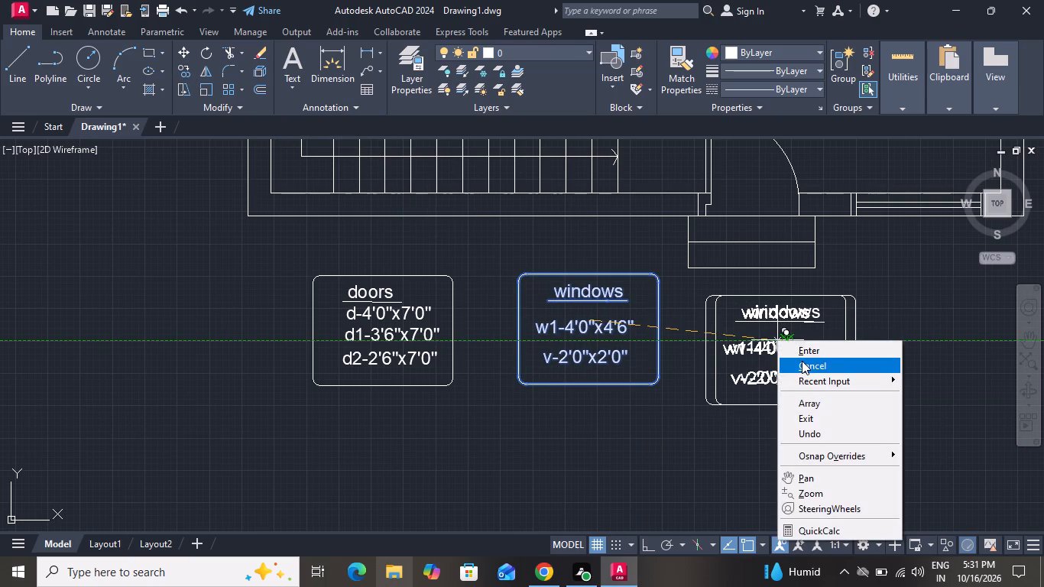
click(802, 361)
Replace the heading text of the newly copied schedule with walls and finish editing.
scroll(828, 324, up, 2)
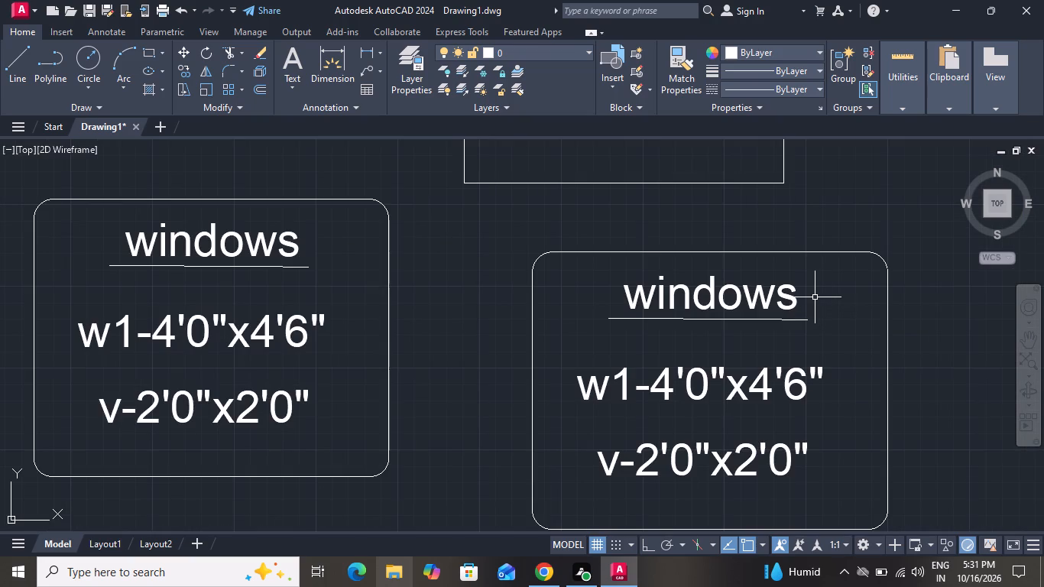
scroll(787, 299, up, 1)
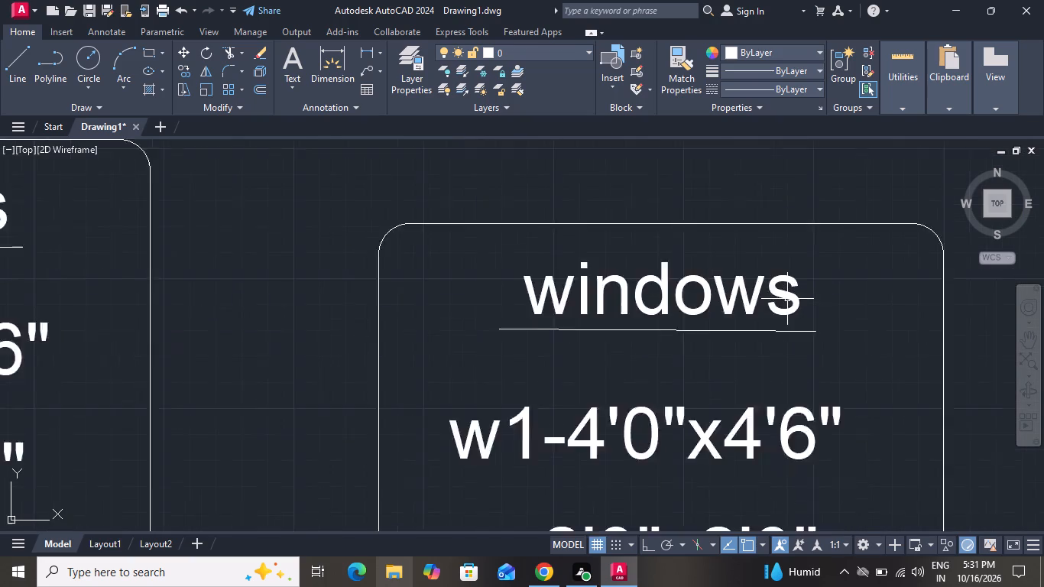
scroll(787, 299, up, 1)
double_click(789, 299)
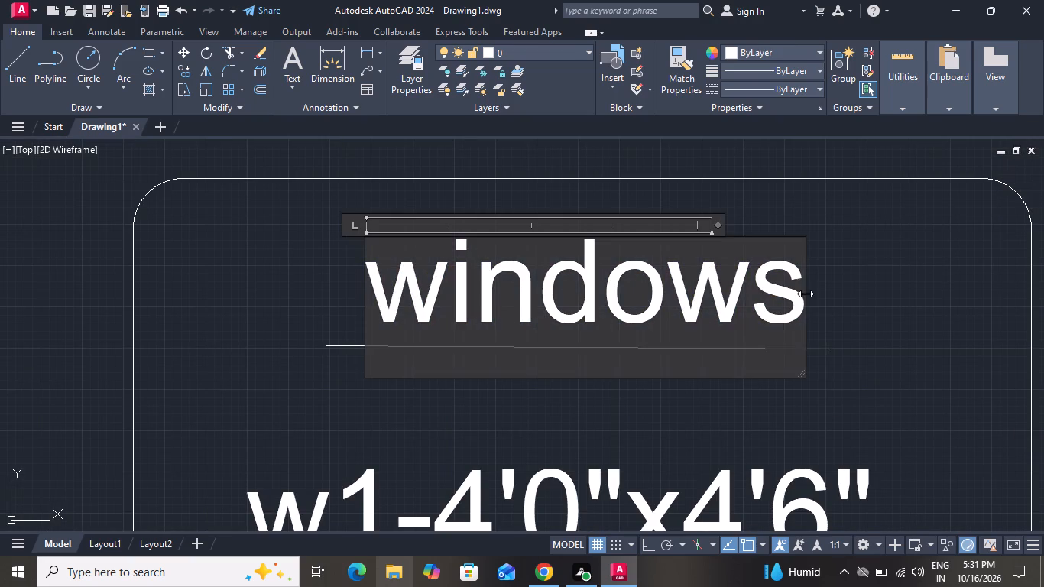
key(BackSpace)
key(BackSpace)
key(BackSpace)
key(BackSpace)
key(BackSpace)
key(BackSpace)
key(BackSpace)
key(BackSpace)
key(BackSpace)
key(BackSpace)
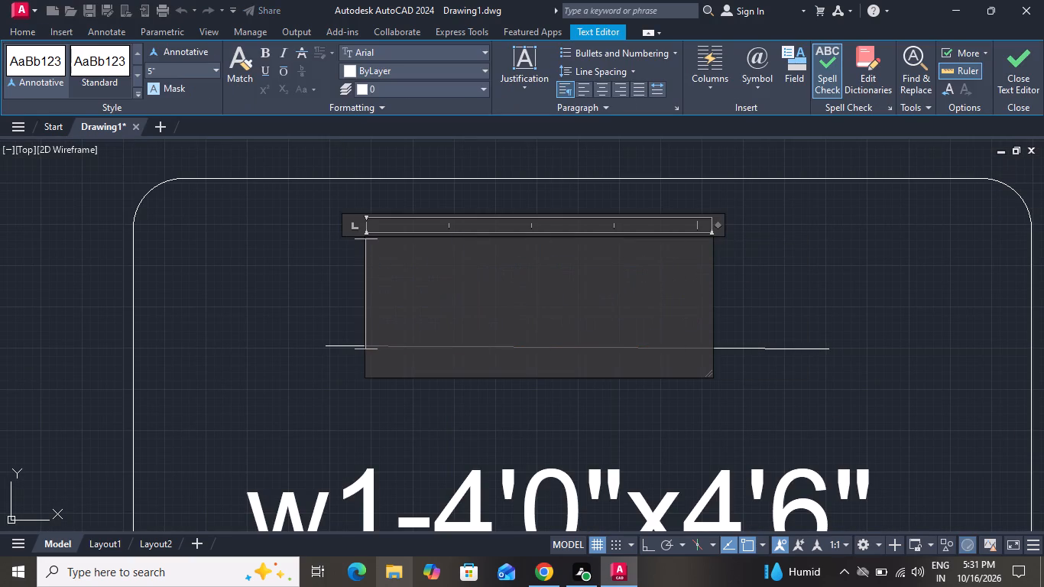
text(wa)
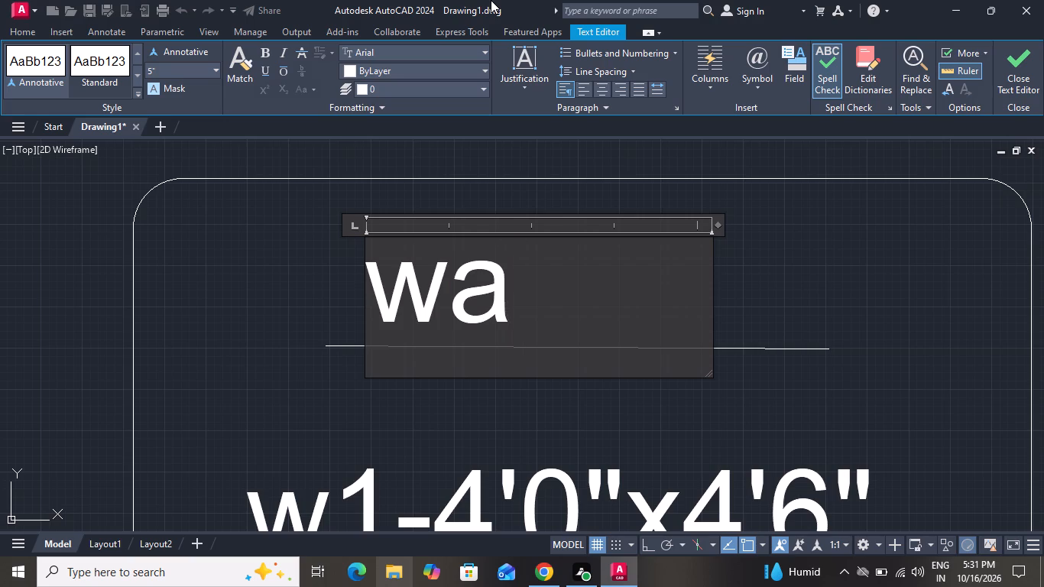
text(ll)
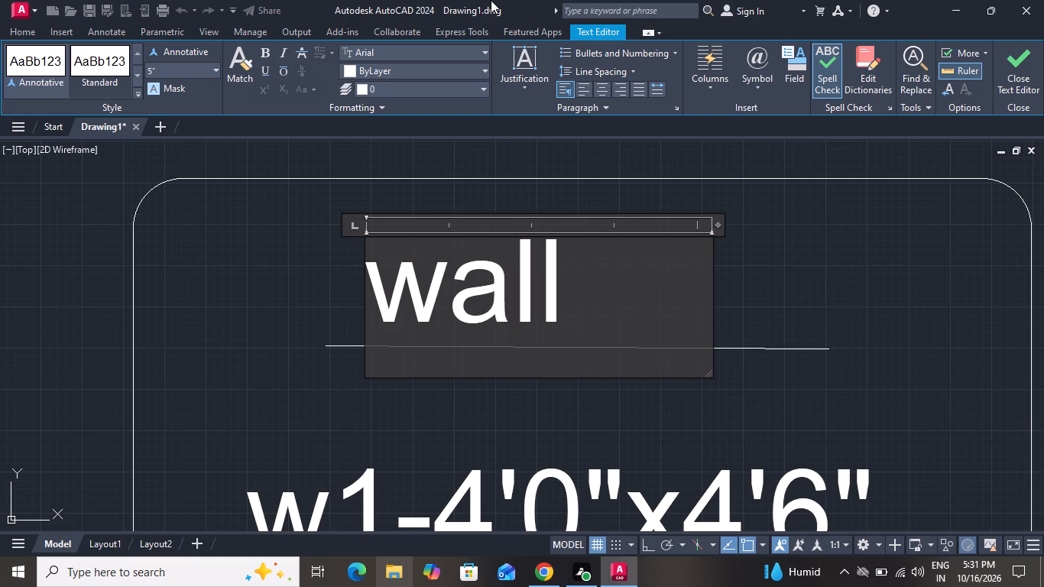
key(s)
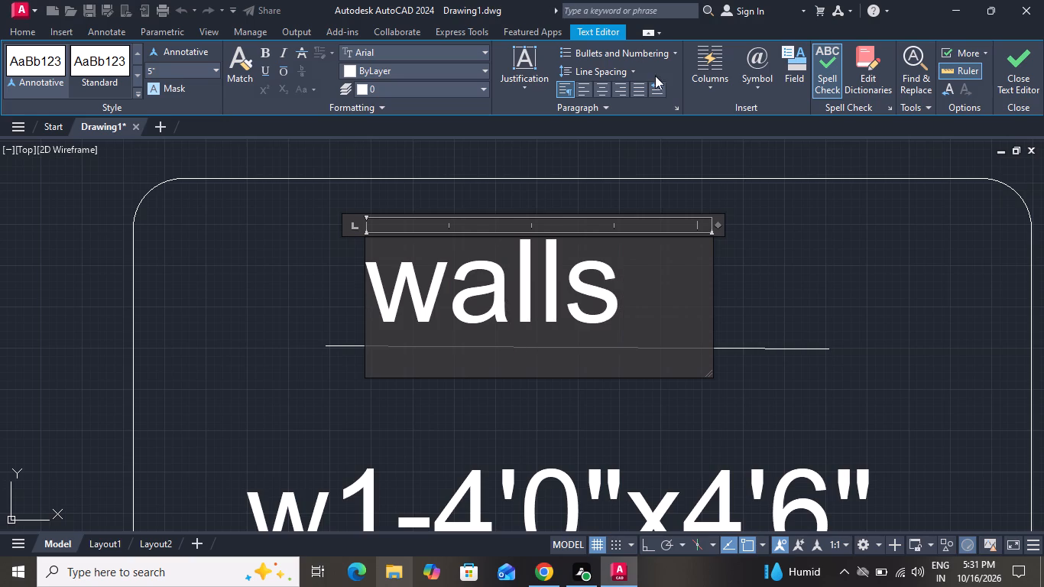
scroll(664, 107, down, 2)
scroll(718, 178, down, 2)
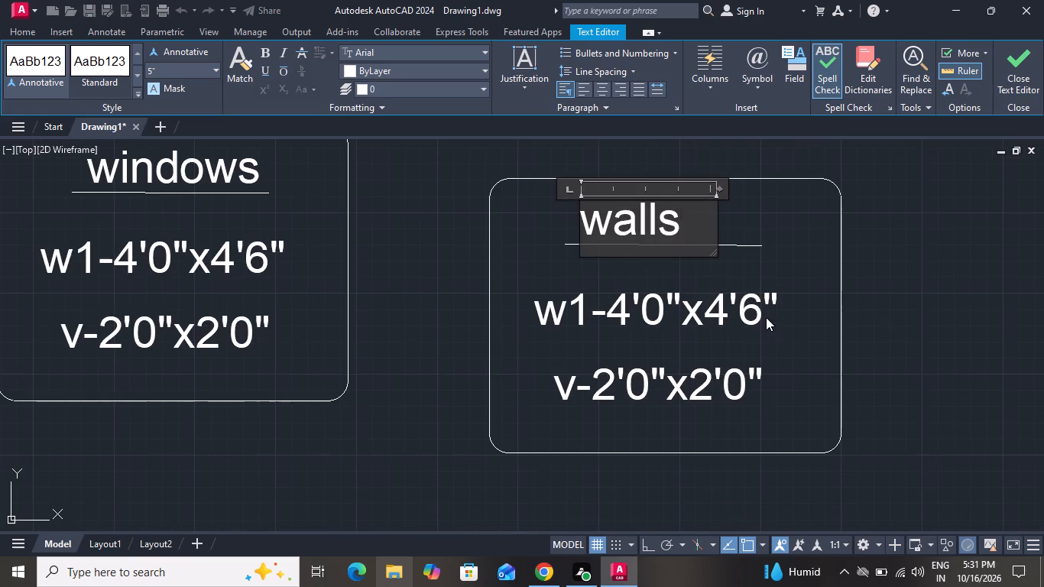
scroll(766, 317, up, 2)
triple_click(763, 263)
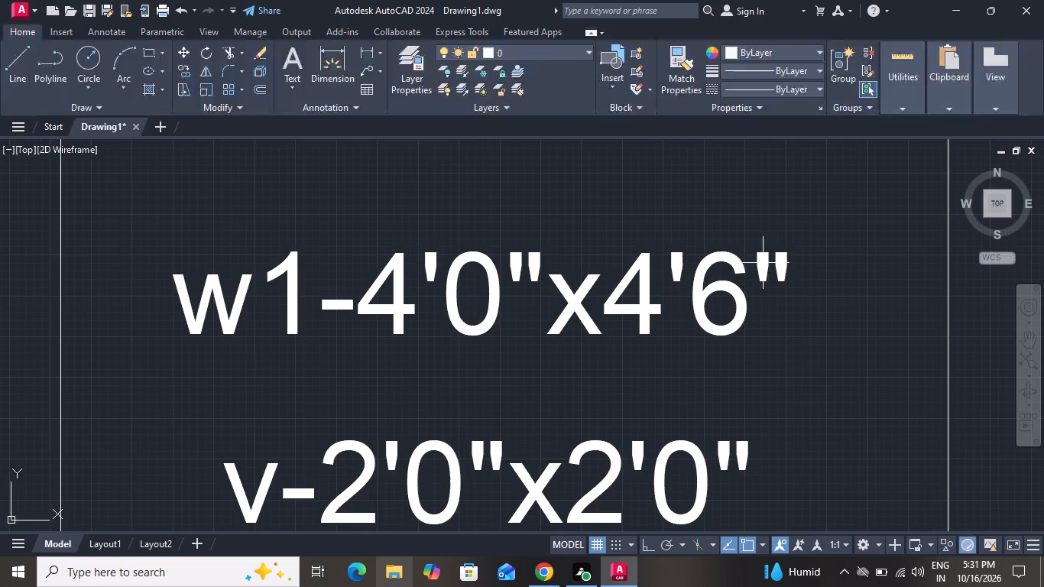
Replace the w1-4'0"x4'6" line in the walls schedule with outer wall-9", widening its text box to keep it on one line.
click(764, 263)
click(768, 261)
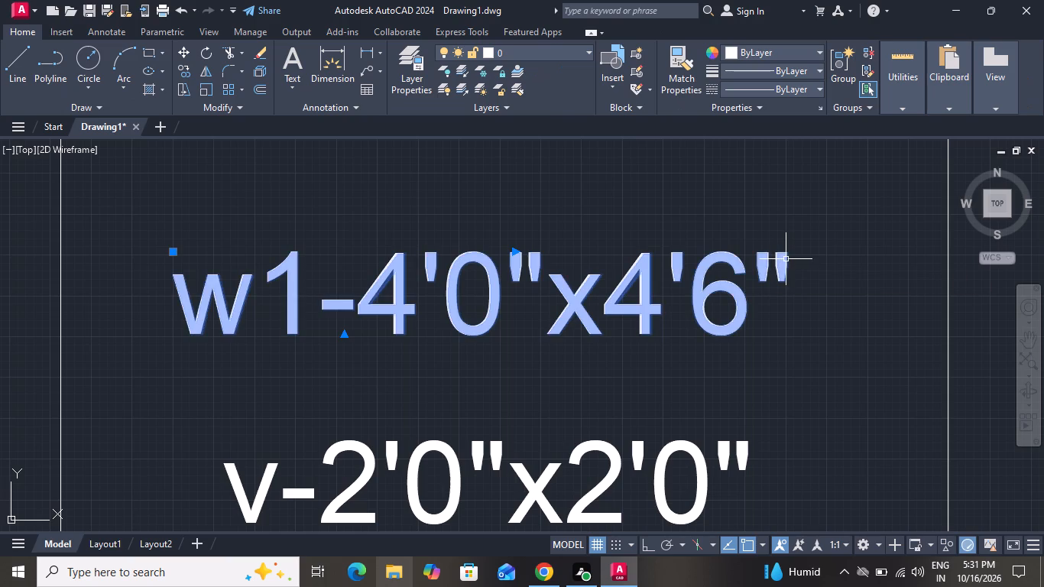
double_click(786, 261)
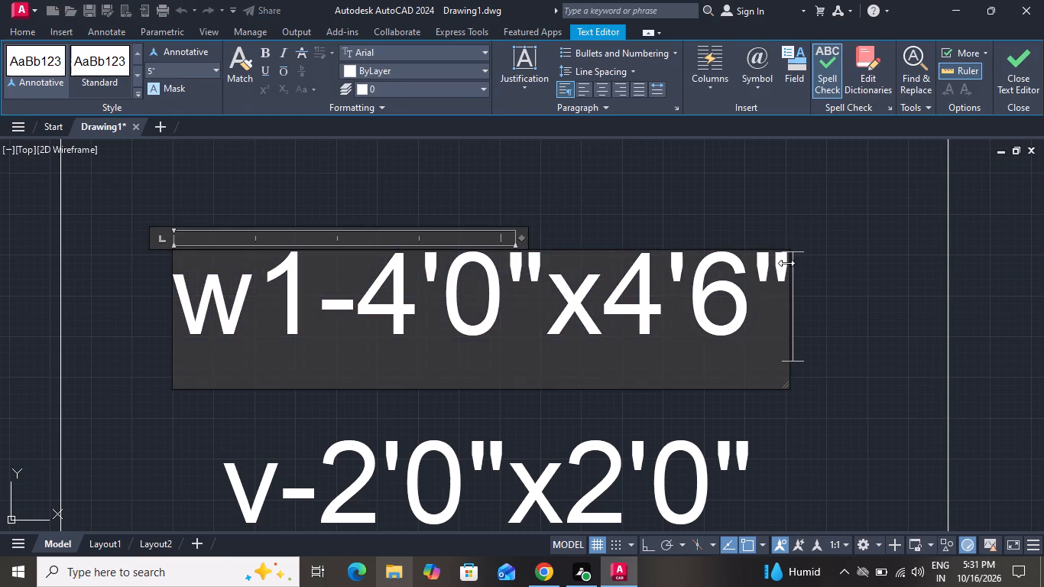
key(BackSpace)
key(BackSpace)
key(BackSpace)
key(BackSpace)
key(BackSpace)
key(BackSpace)
key(BackSpace)
key(BackSpace)
key(BackSpace)
key(BackSpace)
key(BackSpace)
key(BackSpace)
key(BackSpace)
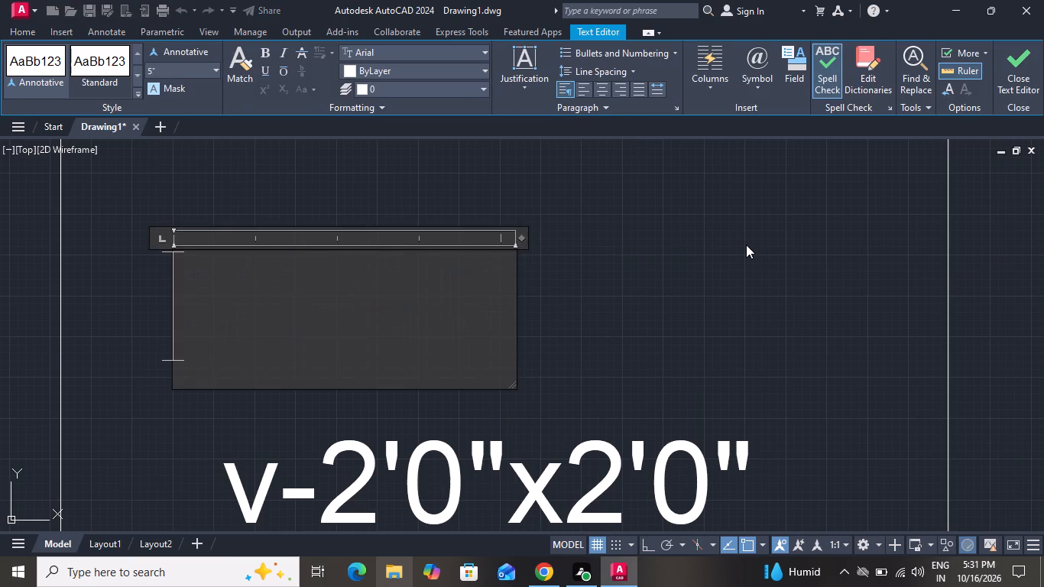
text(ou)
text(ter)
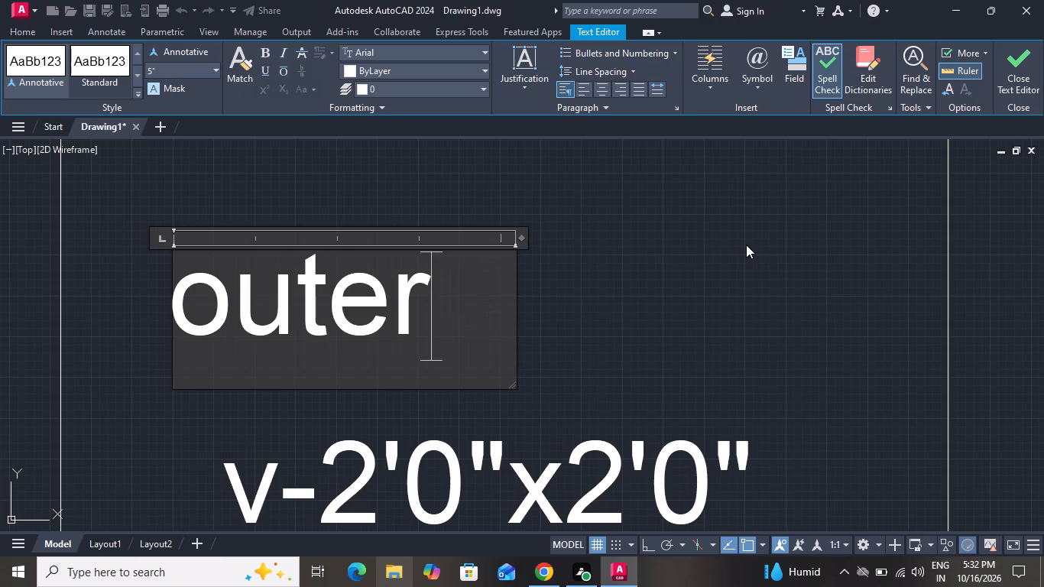
key(space)
text(wa)
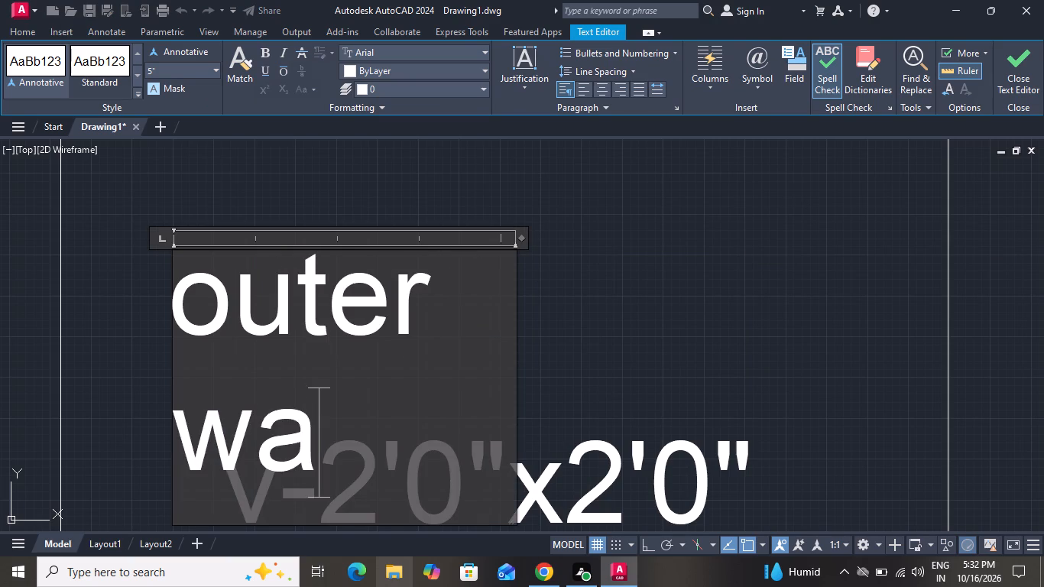
drag(516, 319, 606, 294)
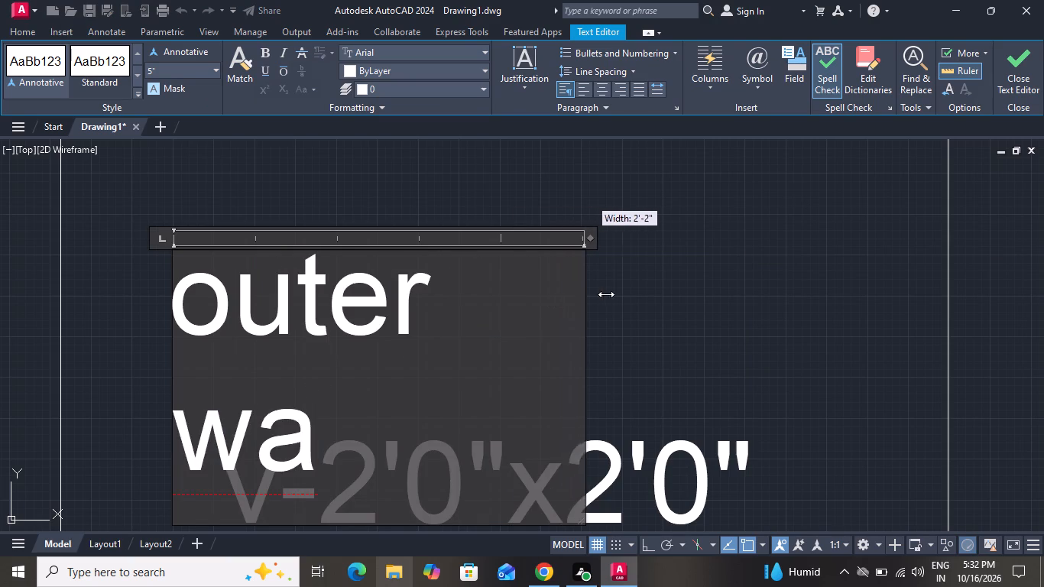
drag(606, 294, 625, 293)
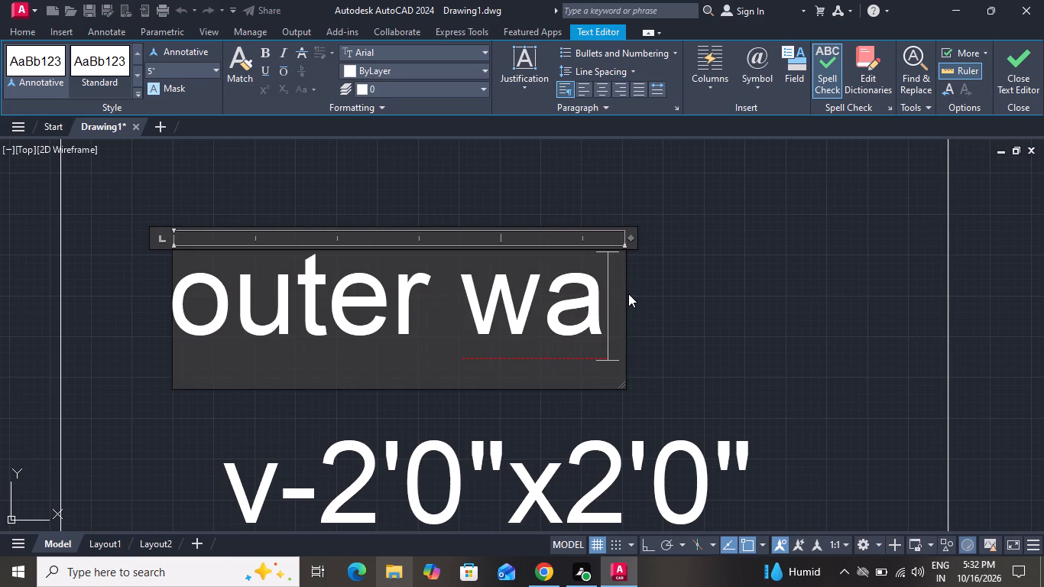
text(ll)
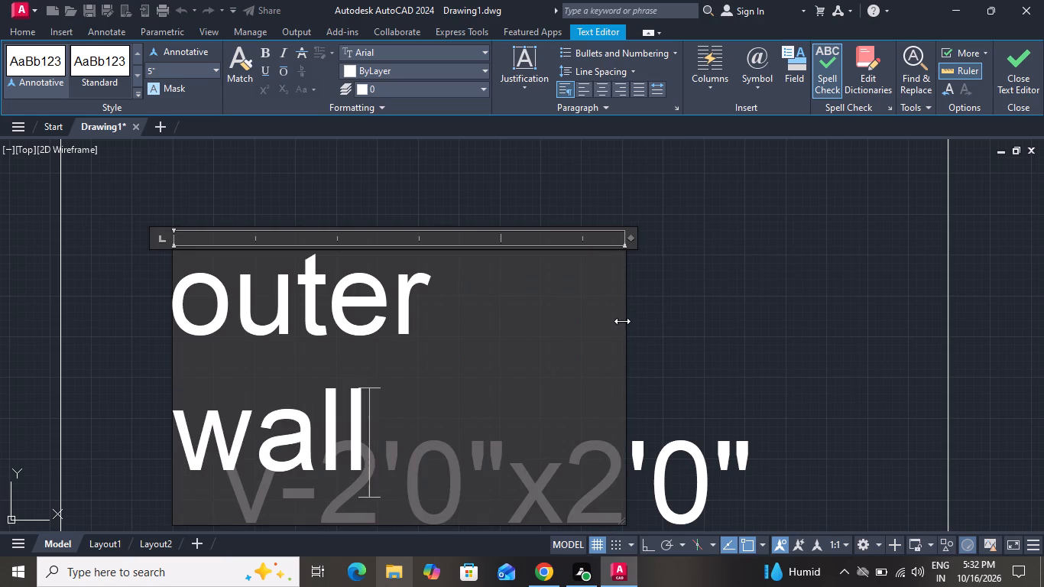
drag(622, 321, 800, 270)
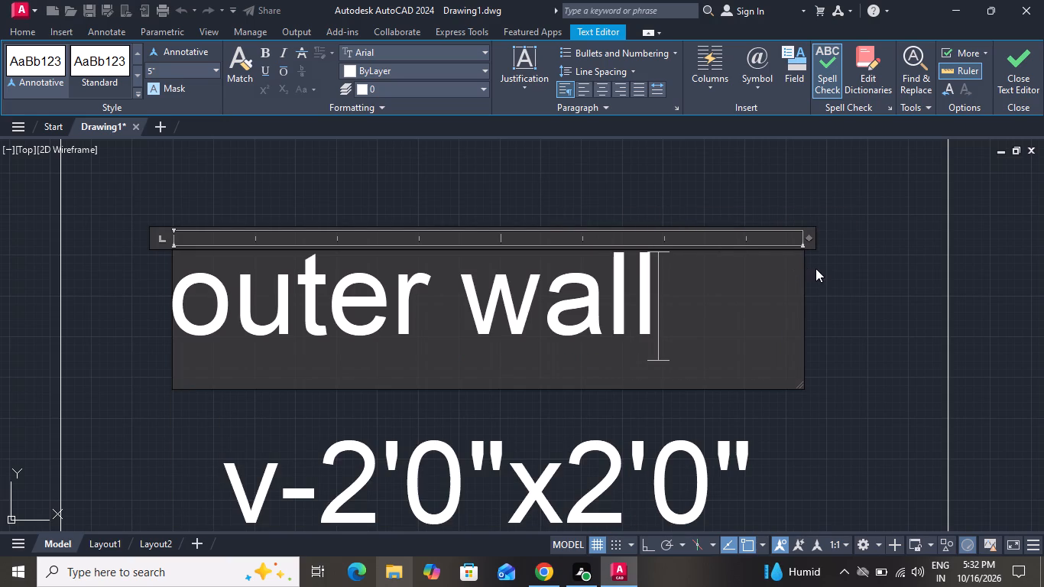
drag(802, 275, 846, 263)
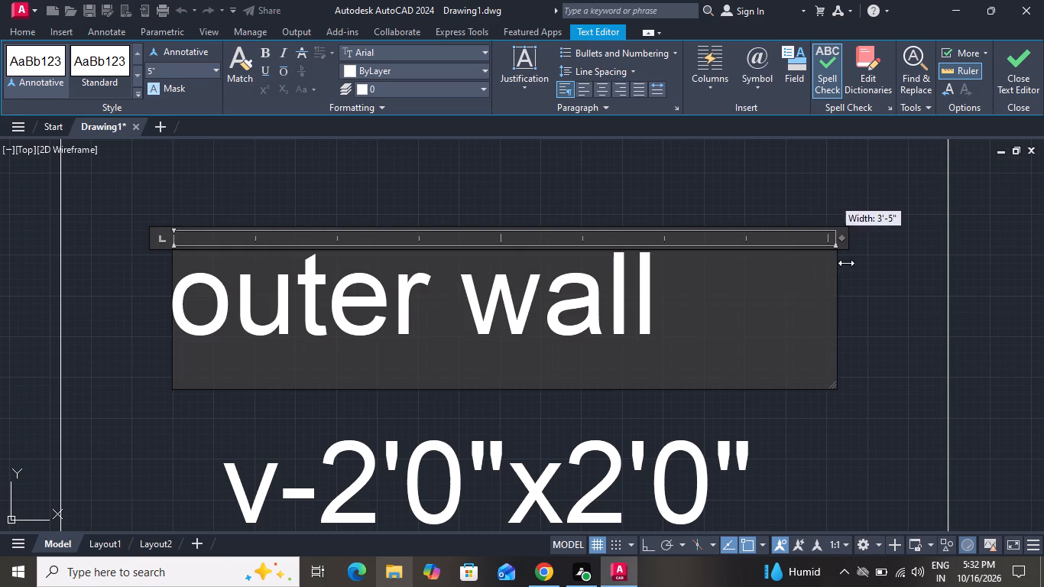
drag(846, 263, 959, 265)
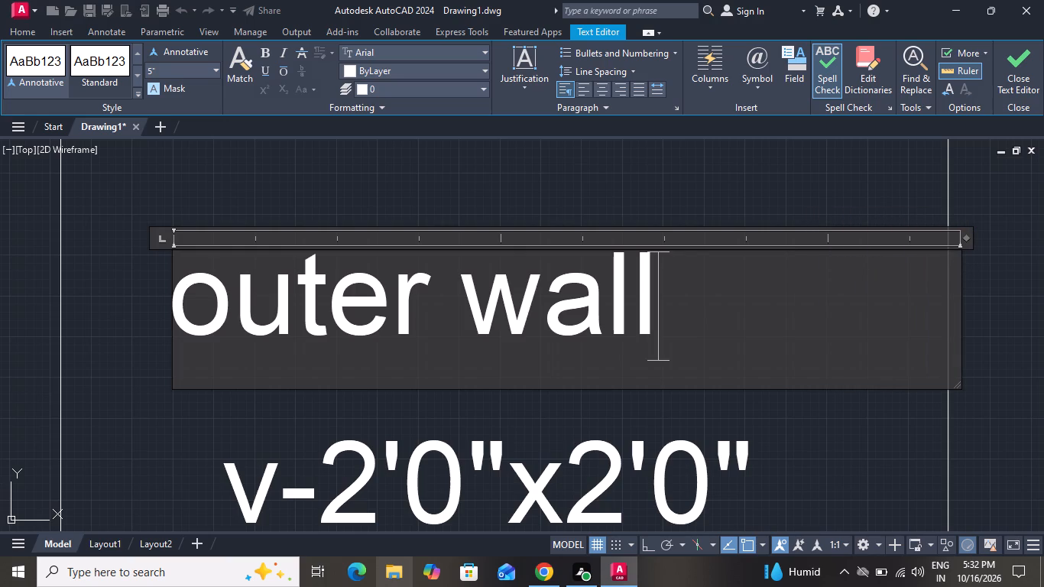
key(minus)
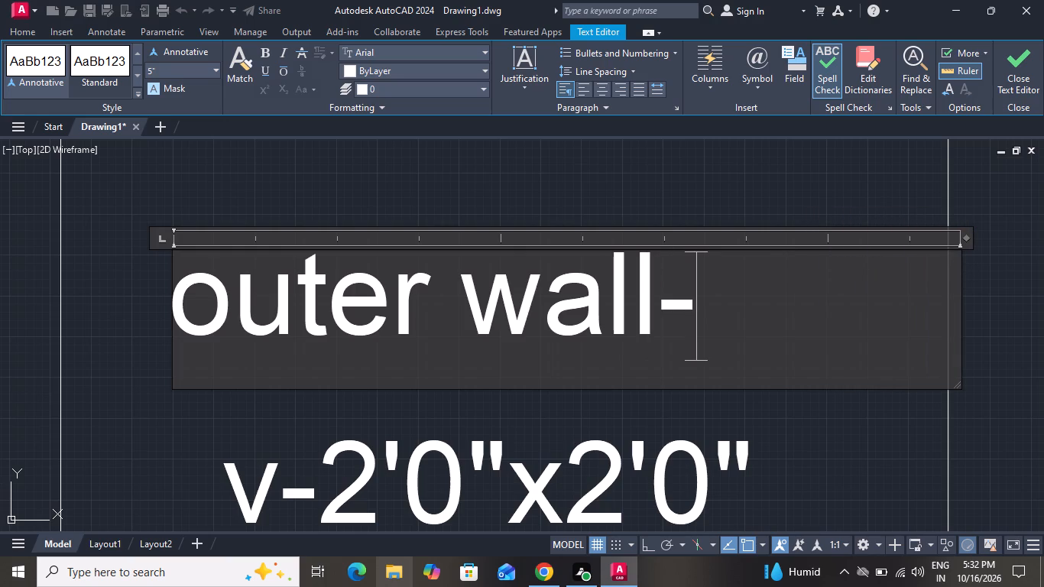
key(9)
key(shift+quotedbl)
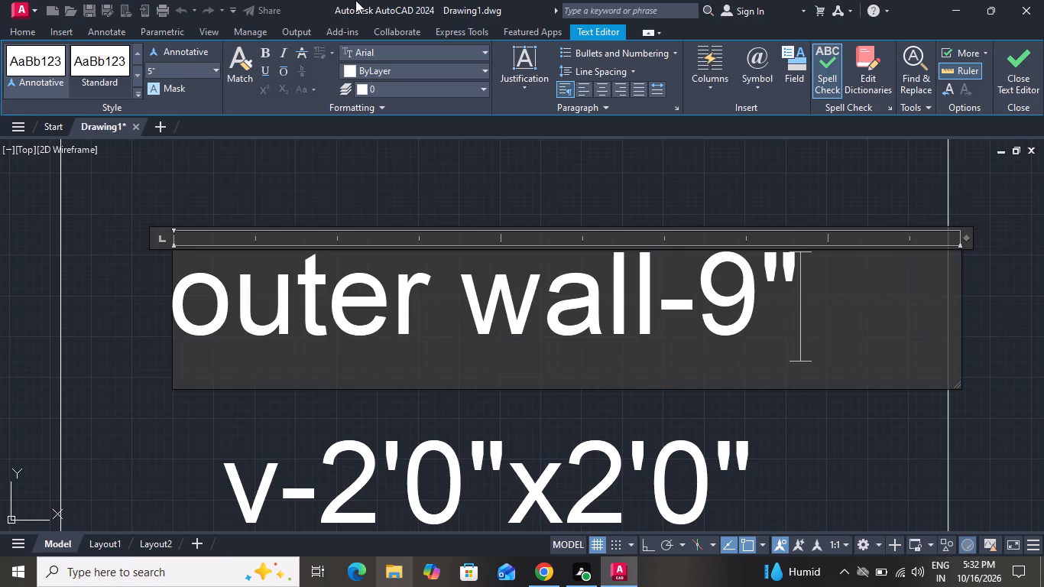
scroll(439, 380, down, 1)
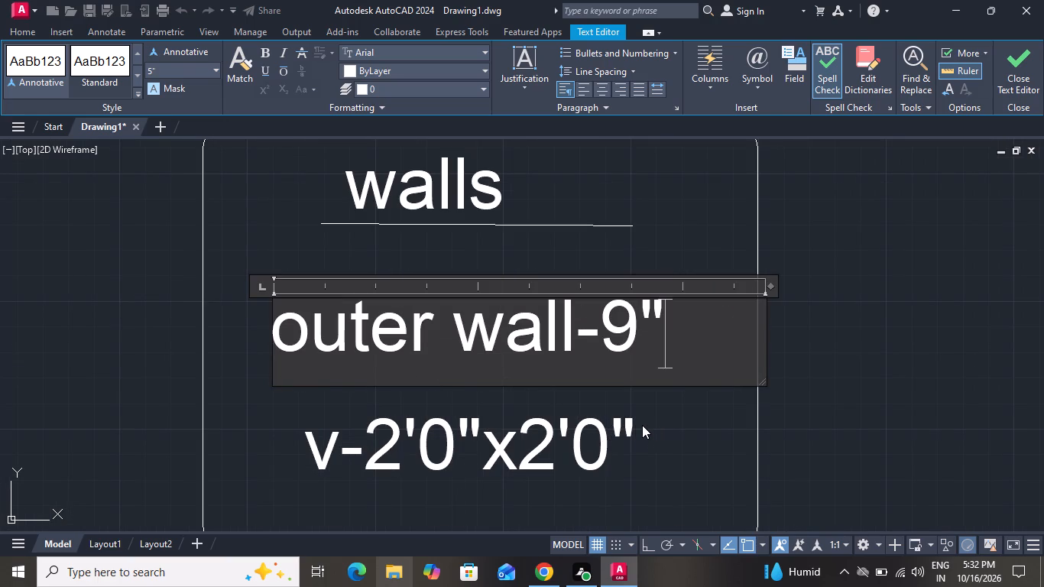
triple_click(629, 425)
Replace the v-2'0"x2'0" line in the walls schedule with inner wall-4.5", widening its text box to keep it on one line.
click(630, 423)
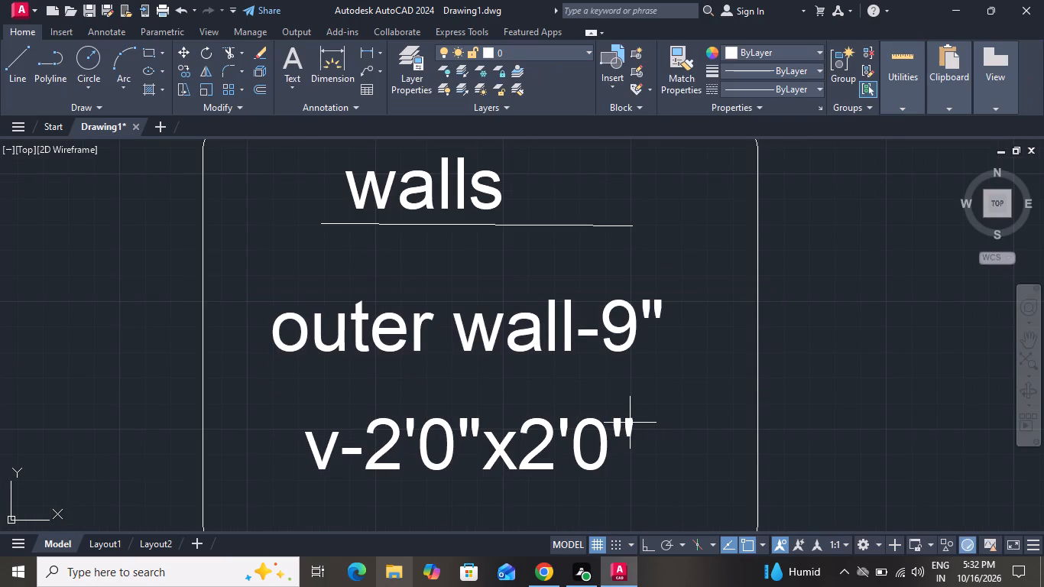
triple_click(630, 423)
double_click(630, 423)
double_click(618, 430)
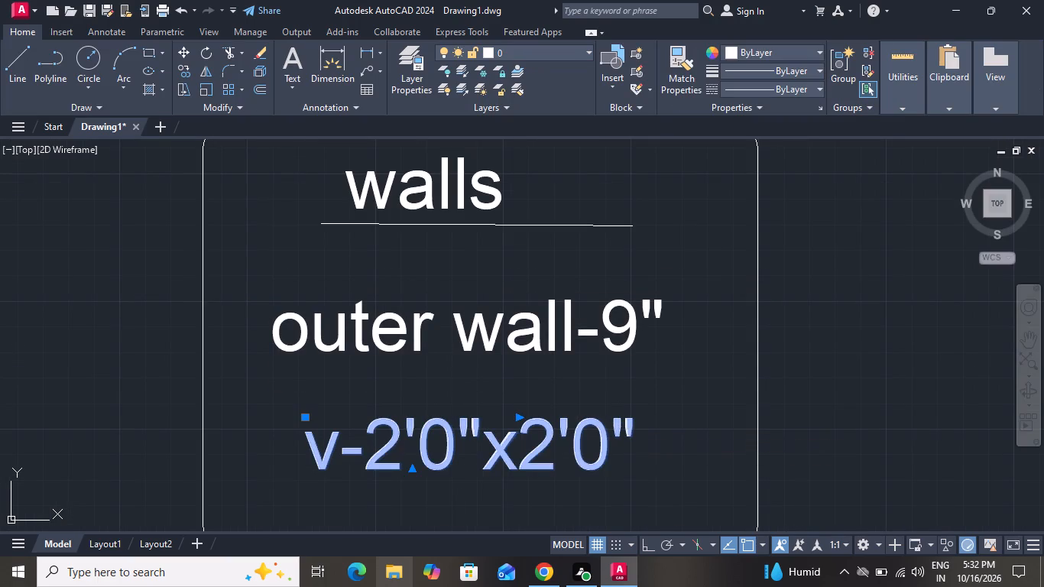
click(648, 420)
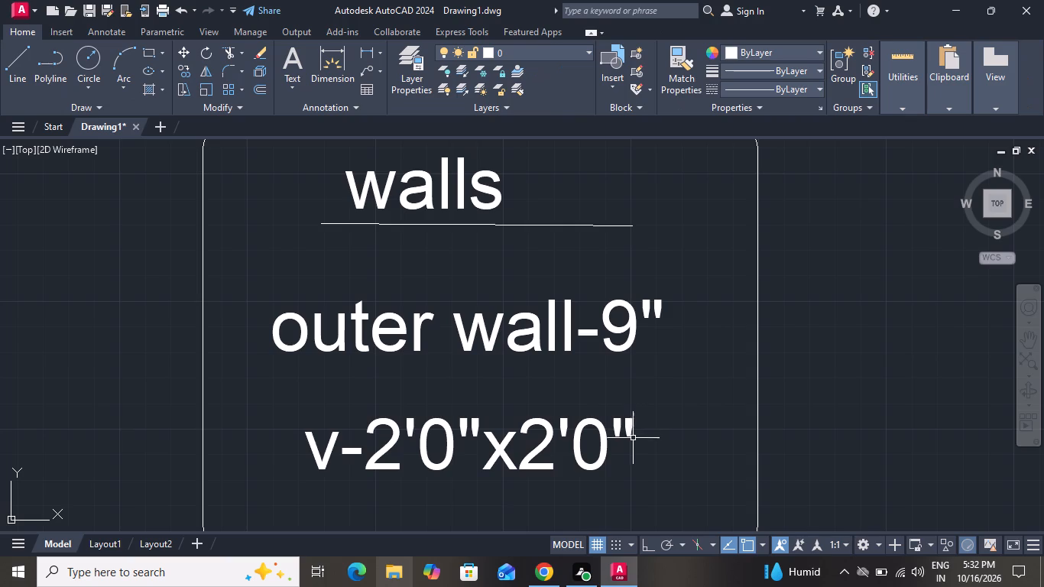
triple_click(625, 433)
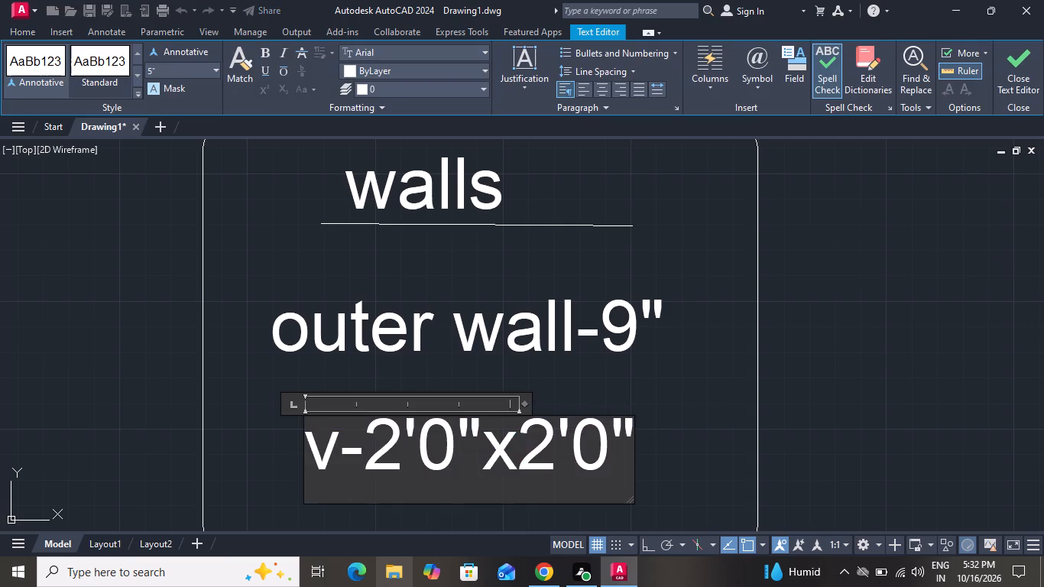
key(BackSpace)
key(BackSpace)
key(BackSpace)
key(BackSpace)
key(BackSpace)
key(BackSpace)
key(BackSpace)
key(BackSpace)
key(BackSpace)
key(BackSpace)
key(BackSpace)
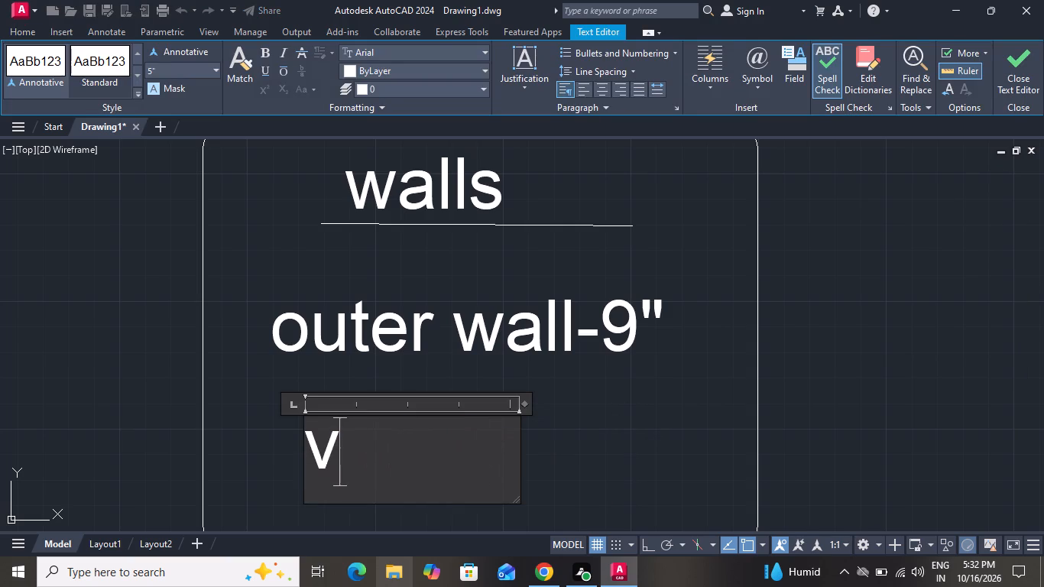
key(BackSpace)
text(inner wa)
text(ll)
scroll(626, 411, down, 2)
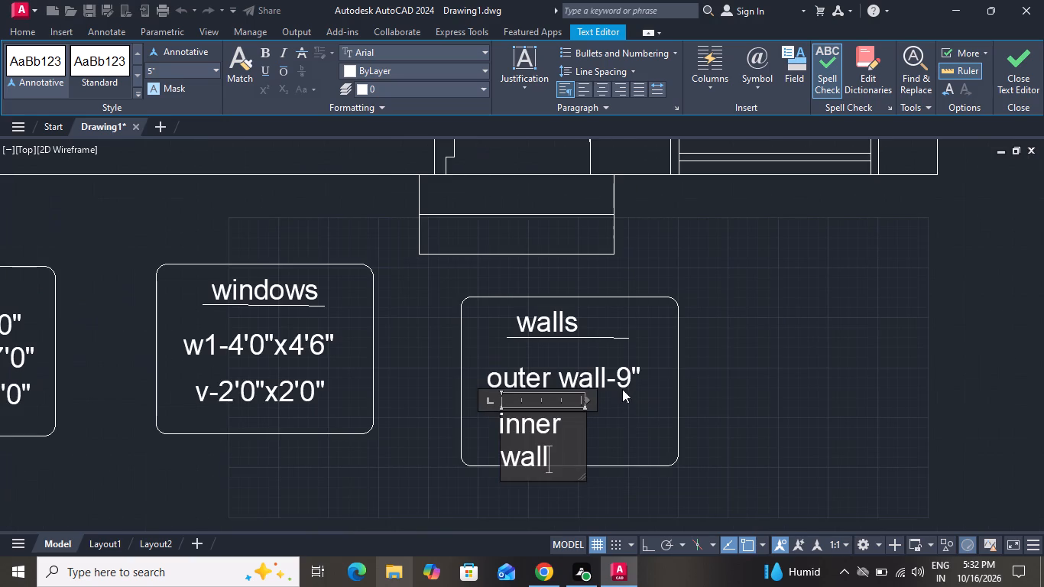
drag(584, 424, 746, 406)
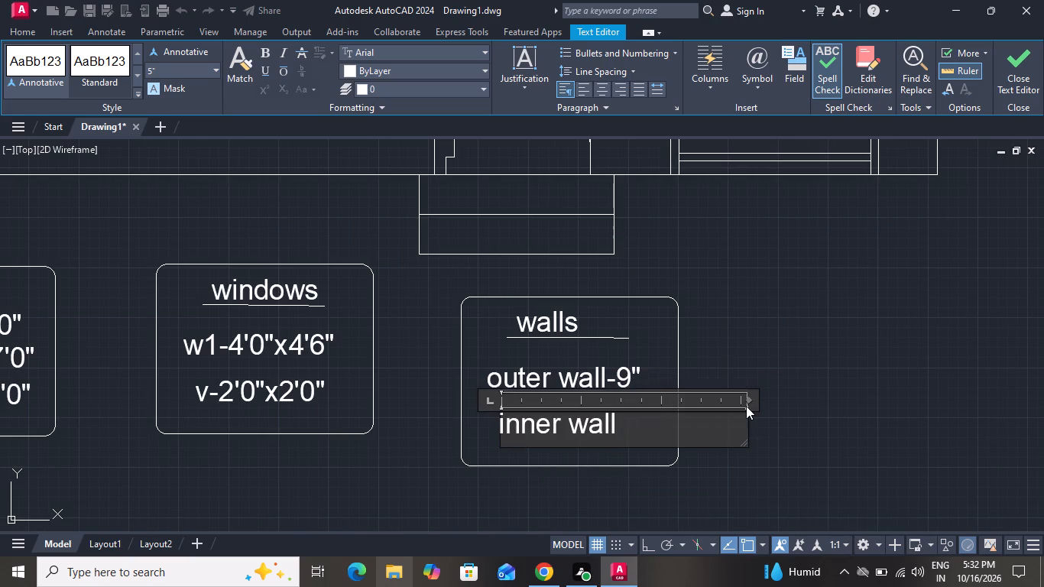
key(minus)
key(4)
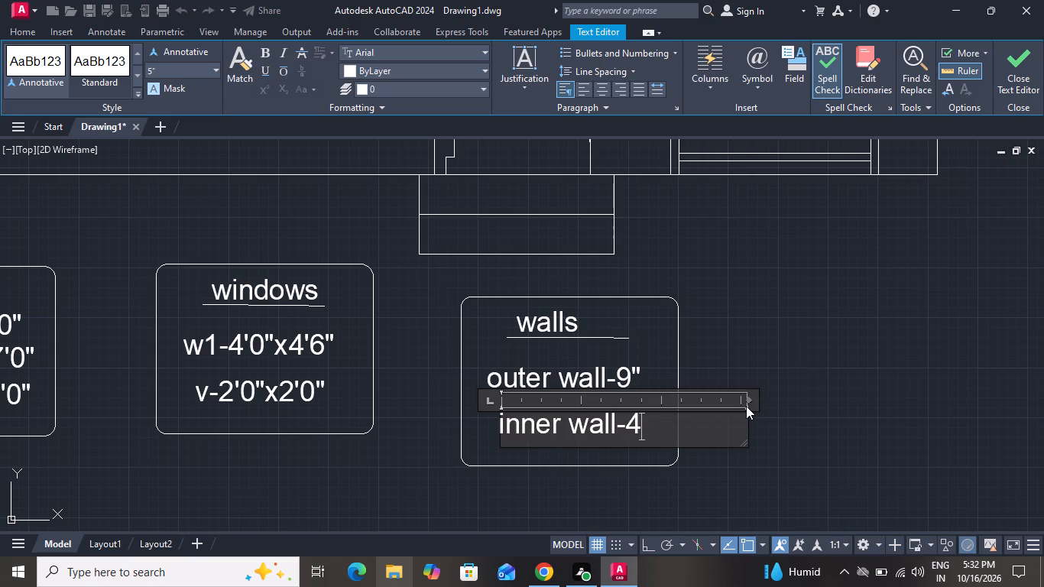
key(period)
key(5)
key(shift+quotedbl)
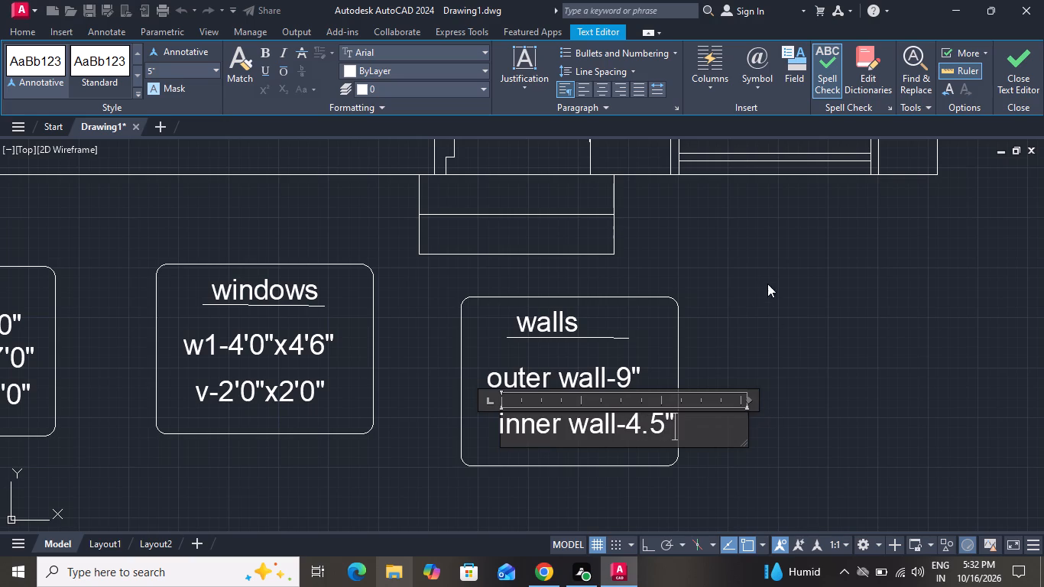
click(767, 281)
Move the inner wall-4.5" line slightly left and up to centre it beneath the outer wall-9" line.
click(633, 428)
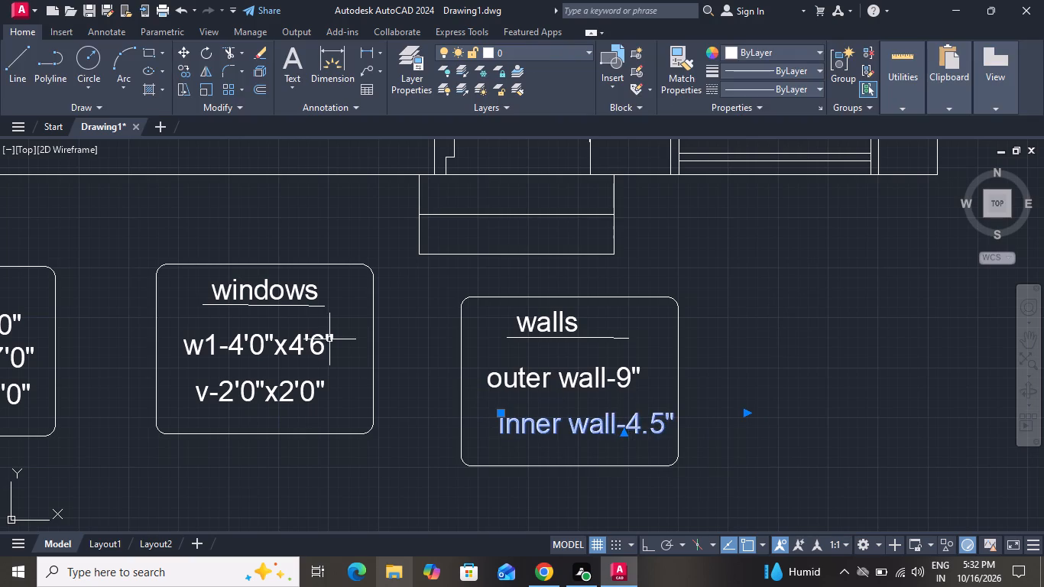
click(190, 57)
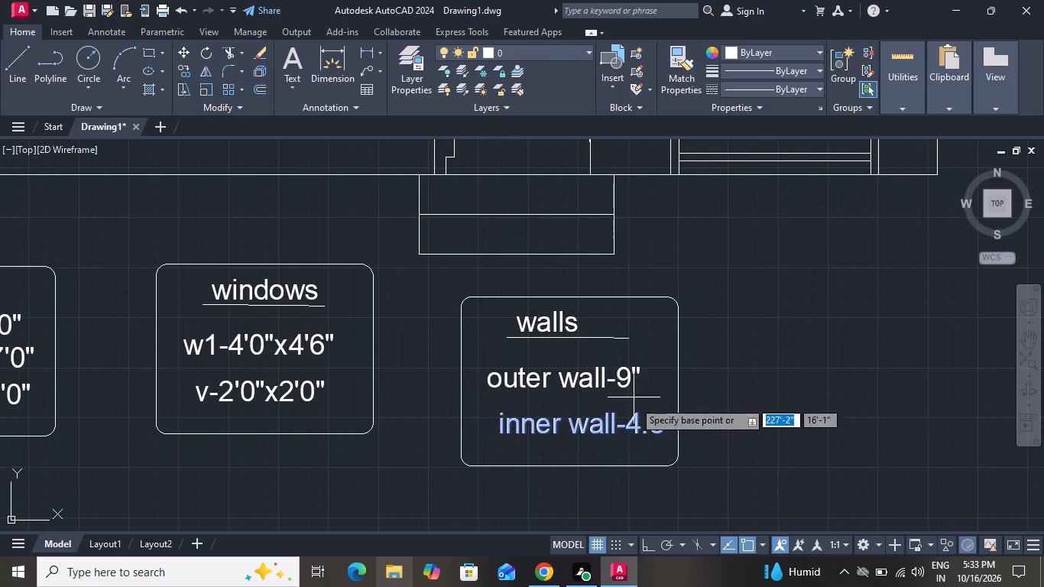
scroll(540, 435, up, 1)
click(557, 418)
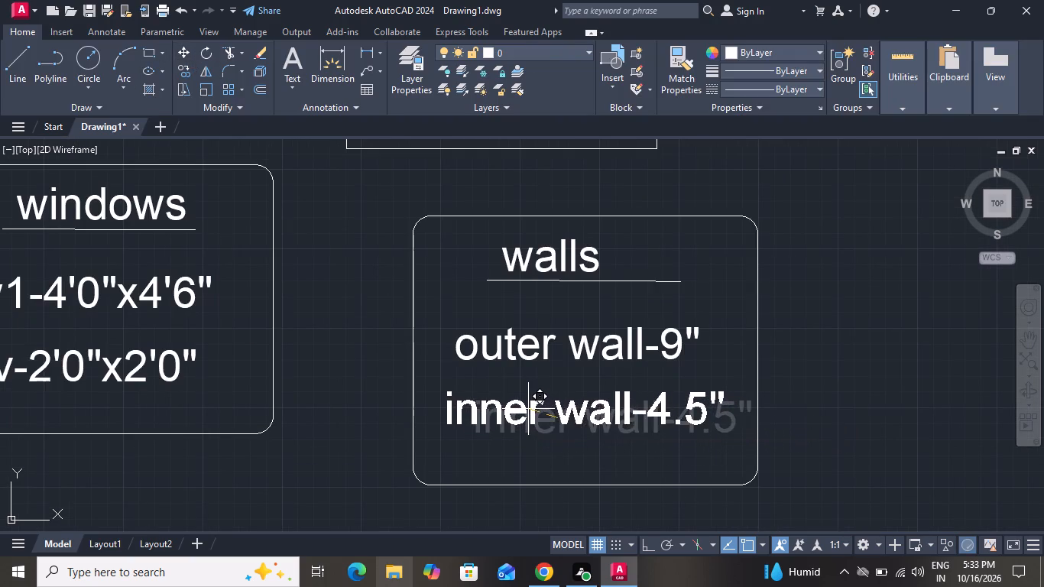
click(528, 409)
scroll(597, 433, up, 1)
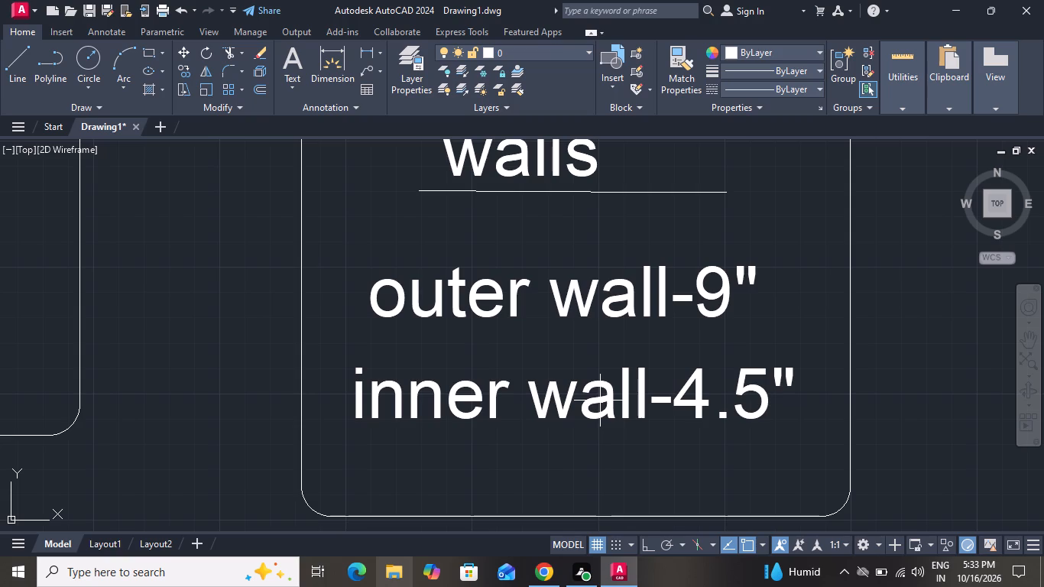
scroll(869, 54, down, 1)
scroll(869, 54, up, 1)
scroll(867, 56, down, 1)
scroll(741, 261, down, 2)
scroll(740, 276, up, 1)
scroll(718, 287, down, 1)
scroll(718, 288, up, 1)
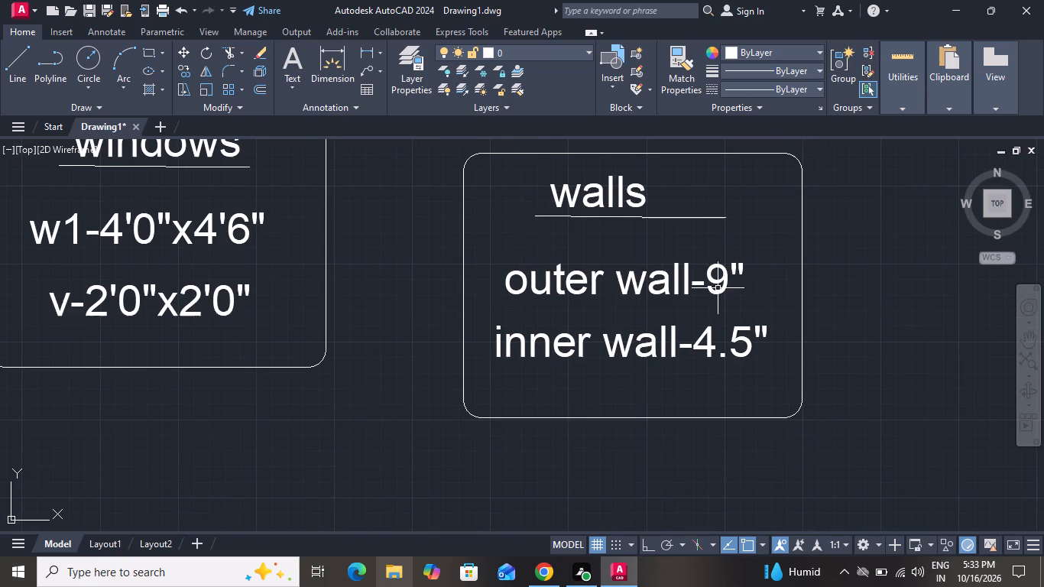
Add a multiline text label reading gate just below the front-wall window, in a text box about 3' wide.
scroll(718, 288, down, 3)
scroll(823, 211, up, 3)
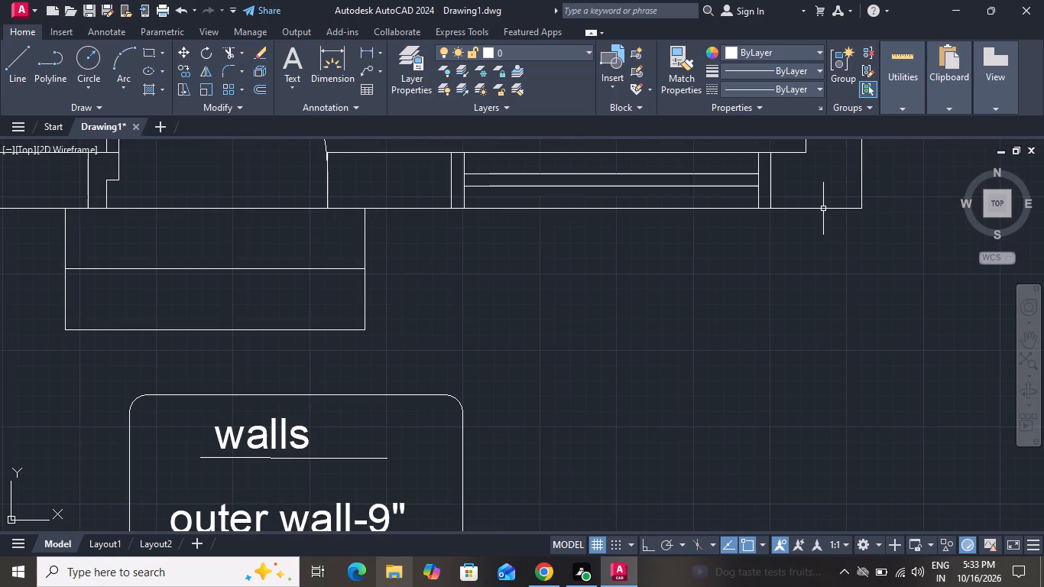
click(284, 56)
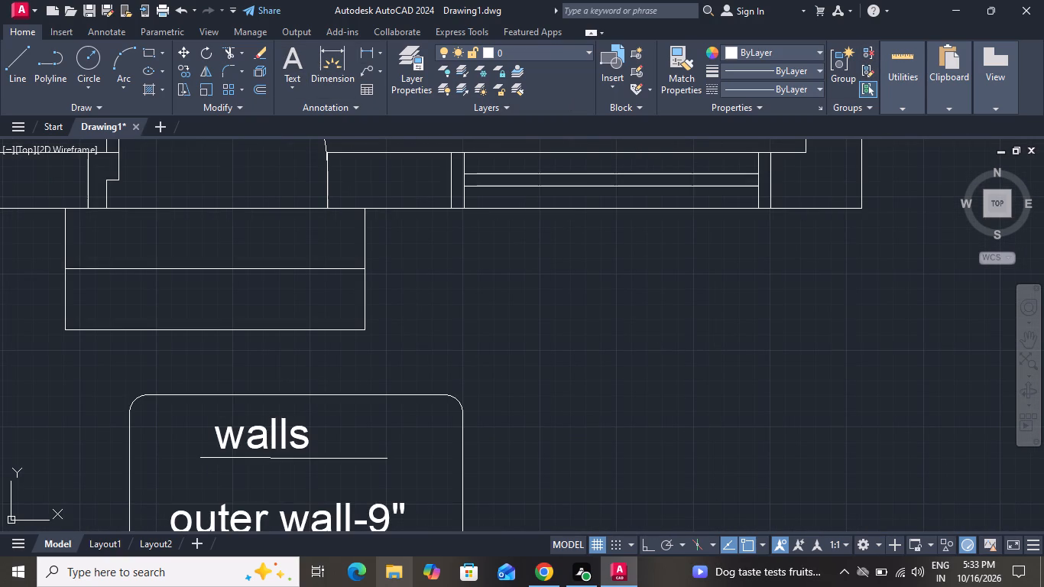
drag(529, 227, 550, 230)
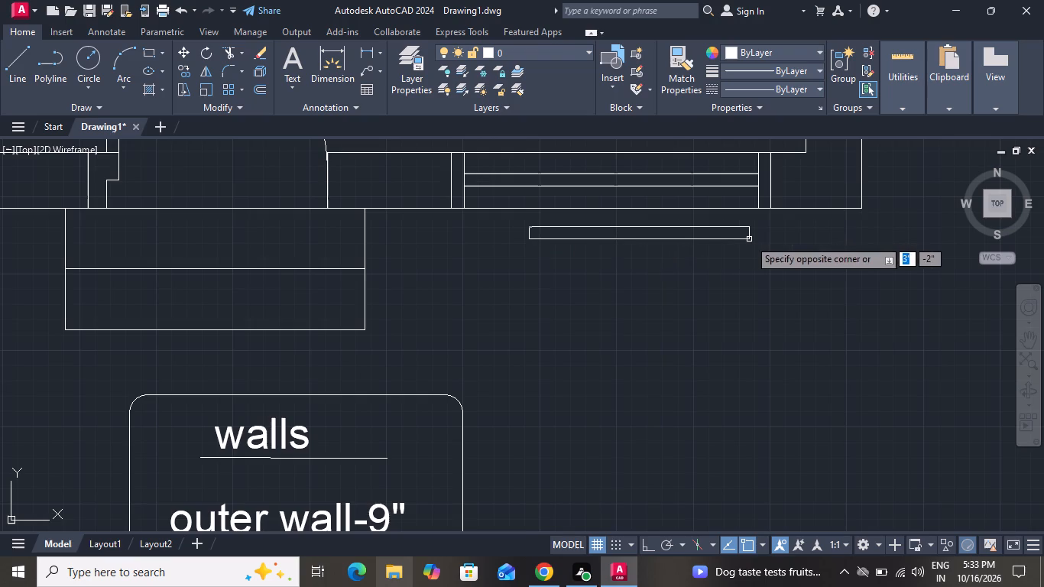
click(750, 239)
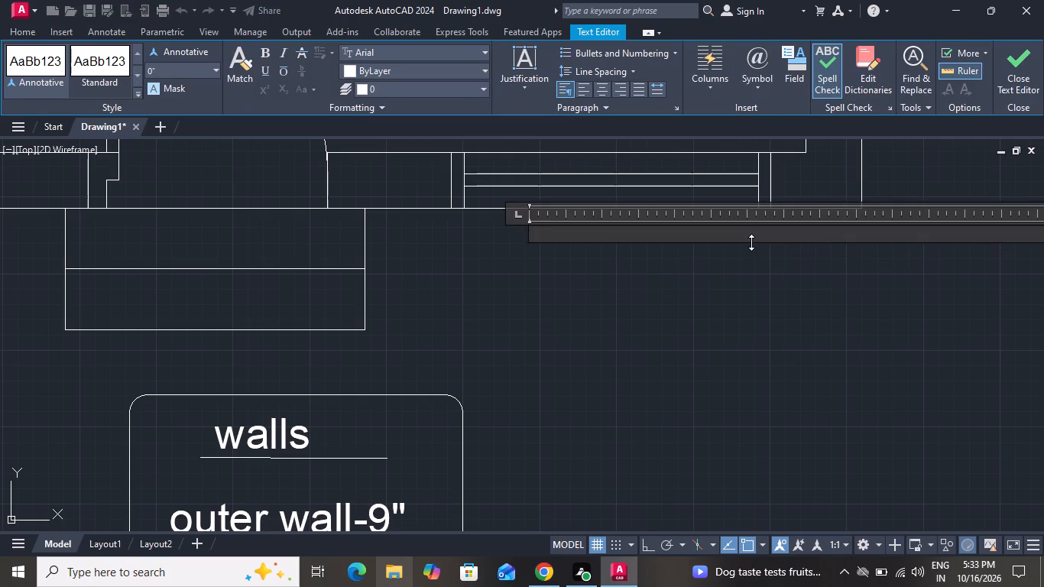
text(gat)
key(e)
click(569, 300)
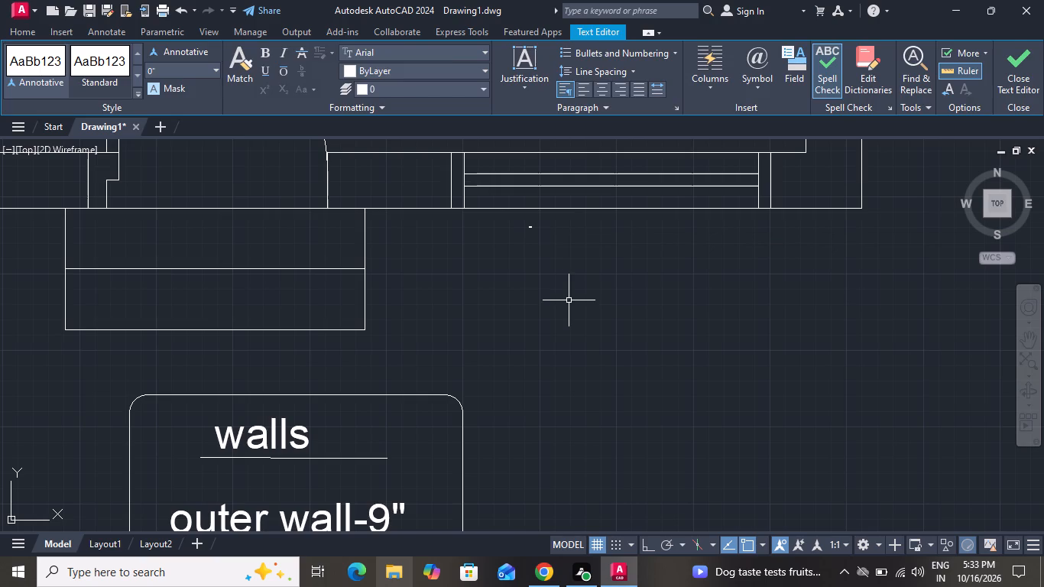
Set the gate label's text height to 8" in its properties.
click(544, 220)
click(515, 255)
right_click(517, 255)
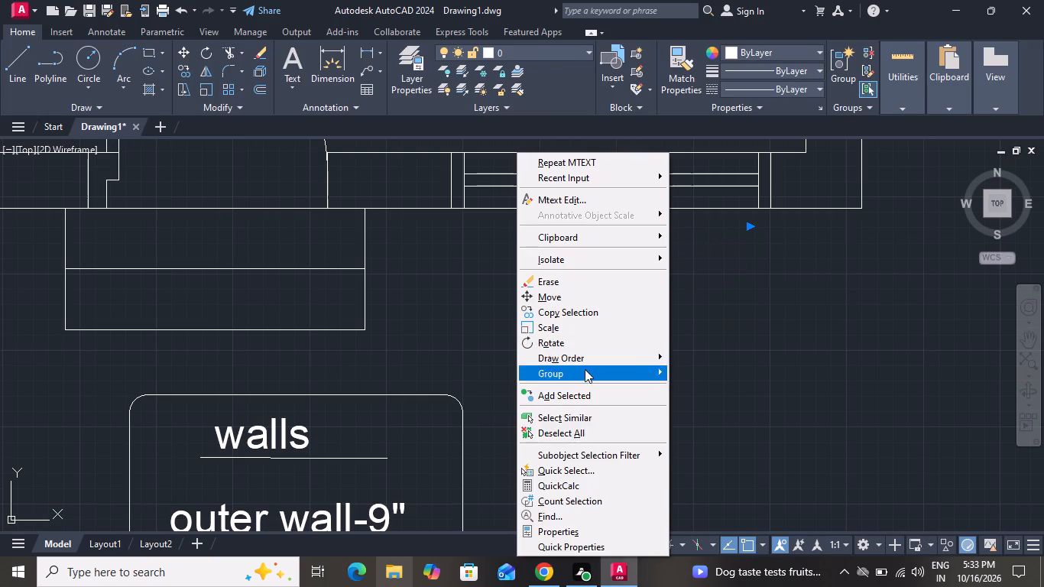
click(575, 538)
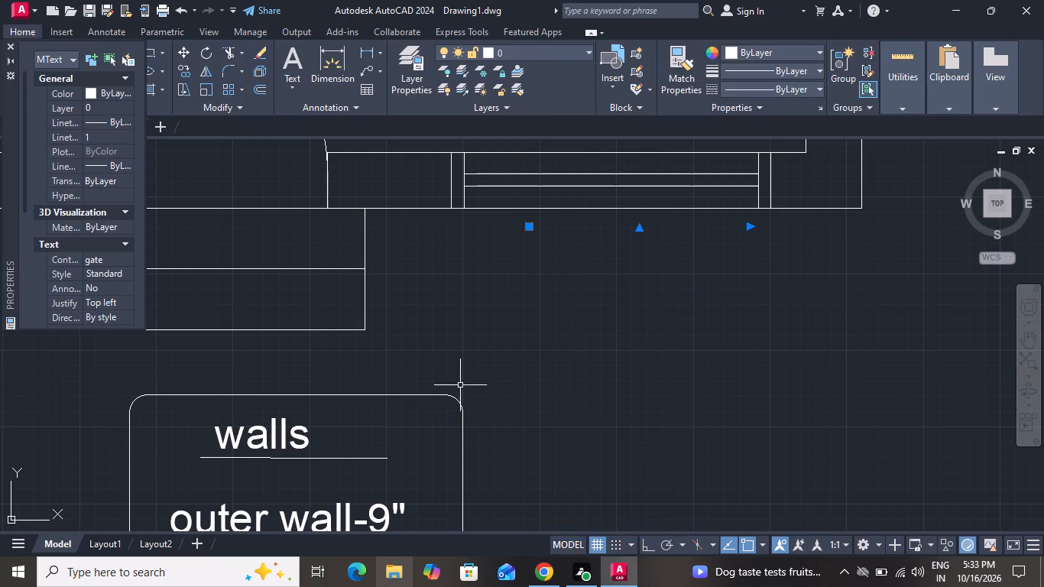
scroll(46, 204, down, 2)
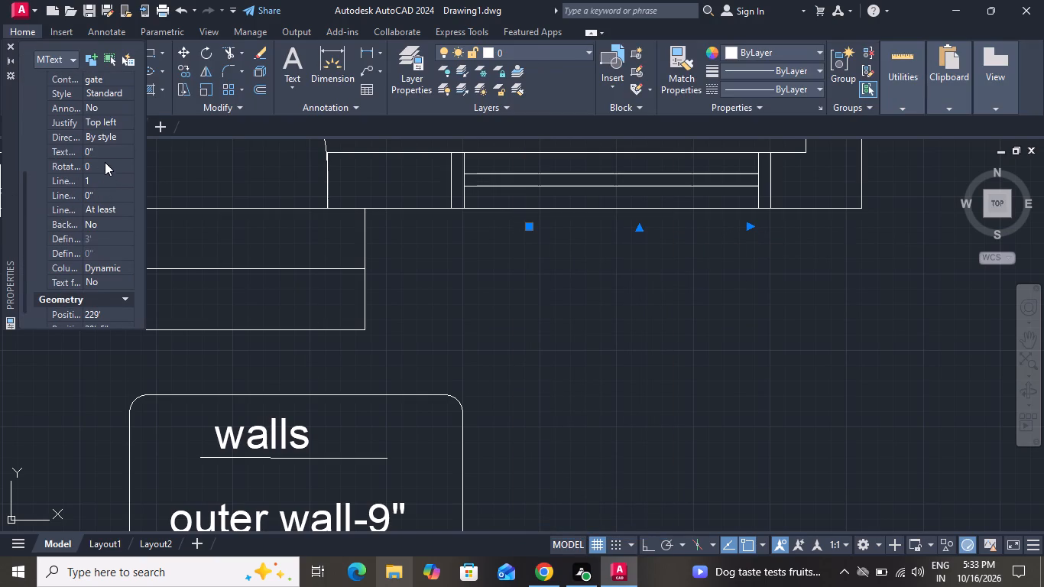
click(105, 157)
key(BackSpace)
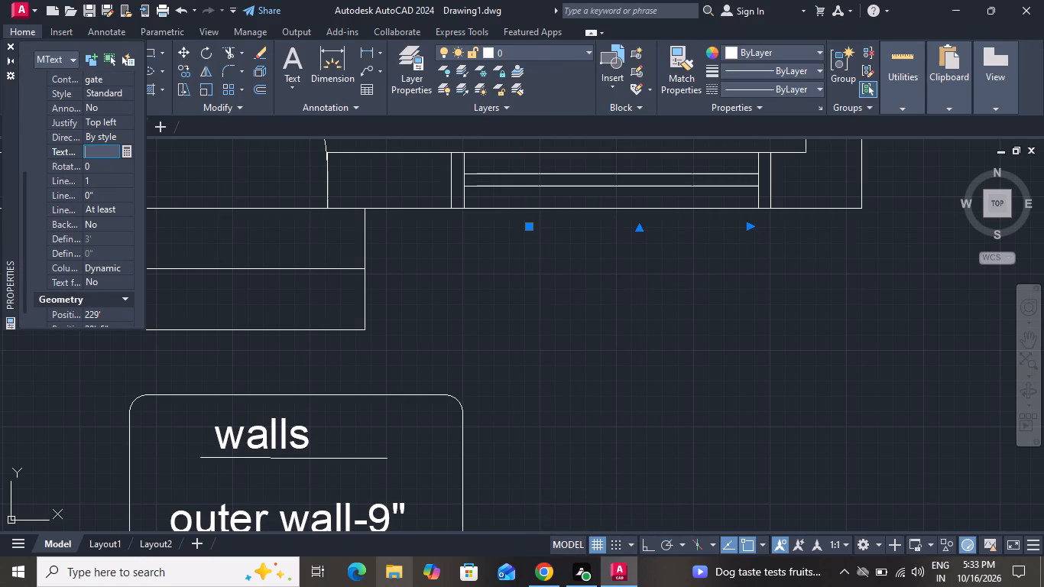
key(8)
key(shift+quotedbl)
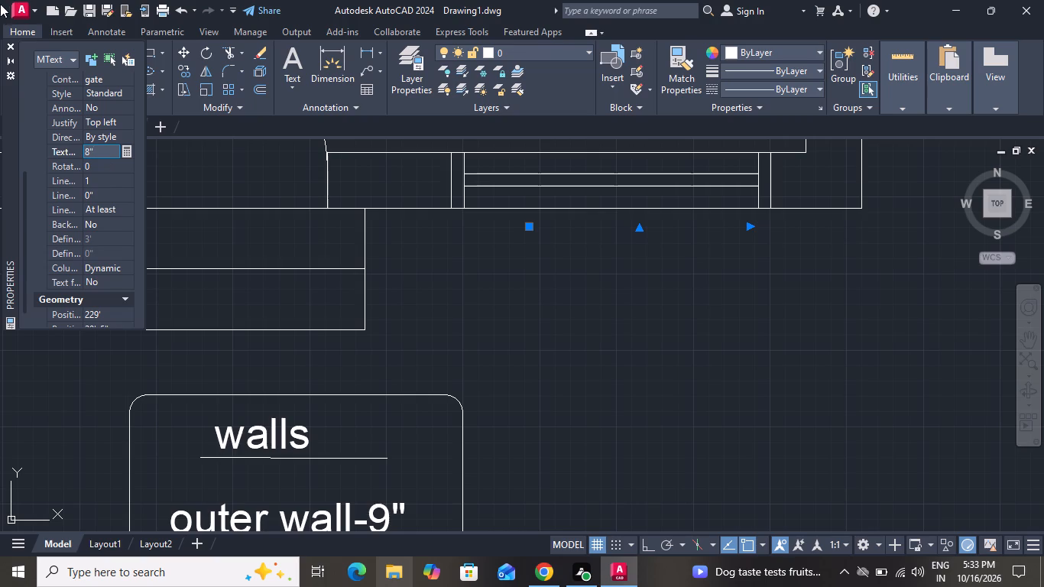
click(10, 43)
Copy the gate label once into the empty space beside the walls schedule and end the copy.
scroll(212, 223, down, 1)
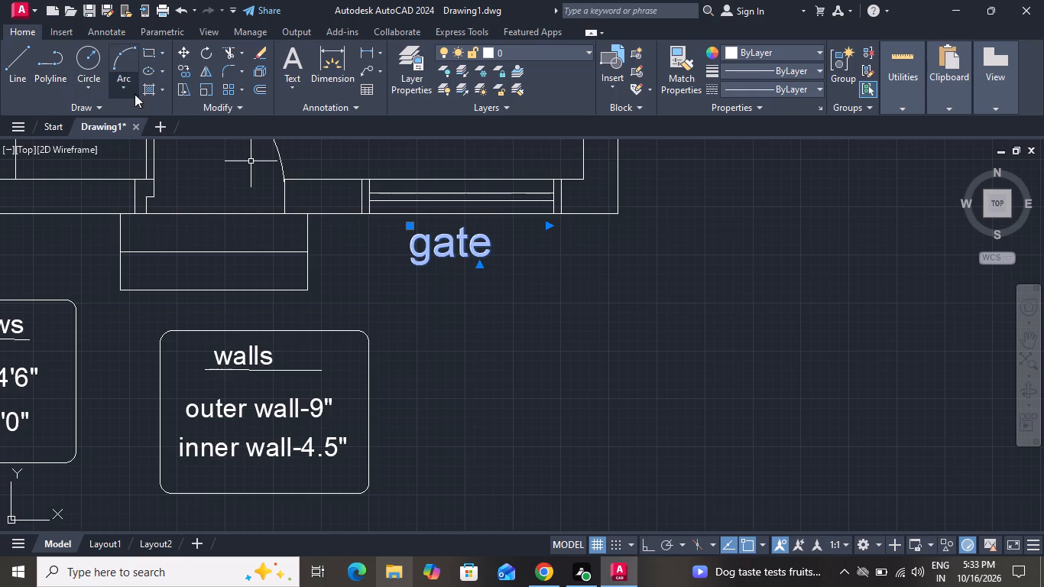
click(187, 74)
drag(444, 242, 447, 249)
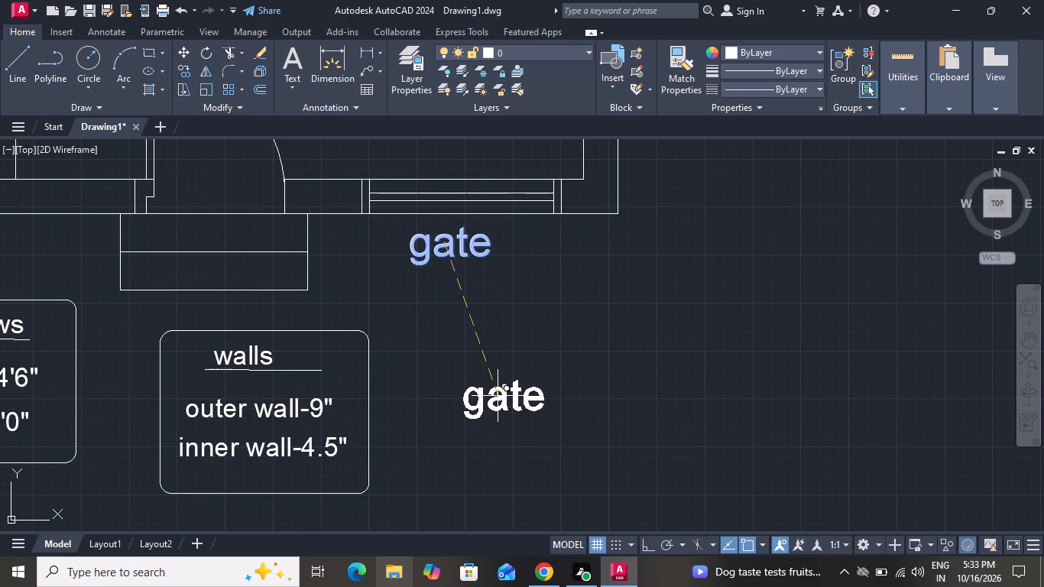
click(498, 396)
right_click(498, 396)
click(538, 200)
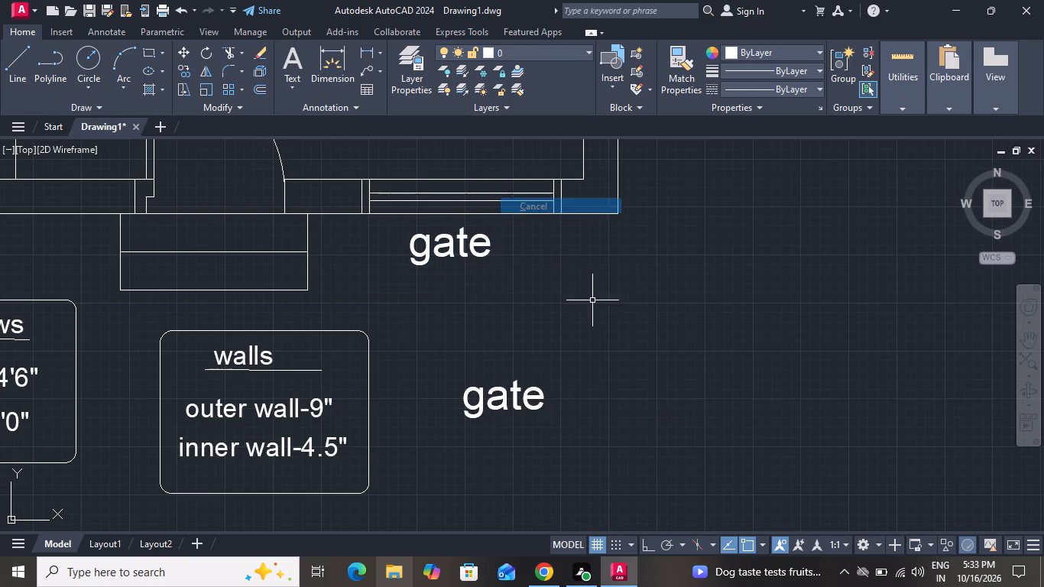
Replace the copied gate label's text with W1 and finish editing.
double_click(538, 394)
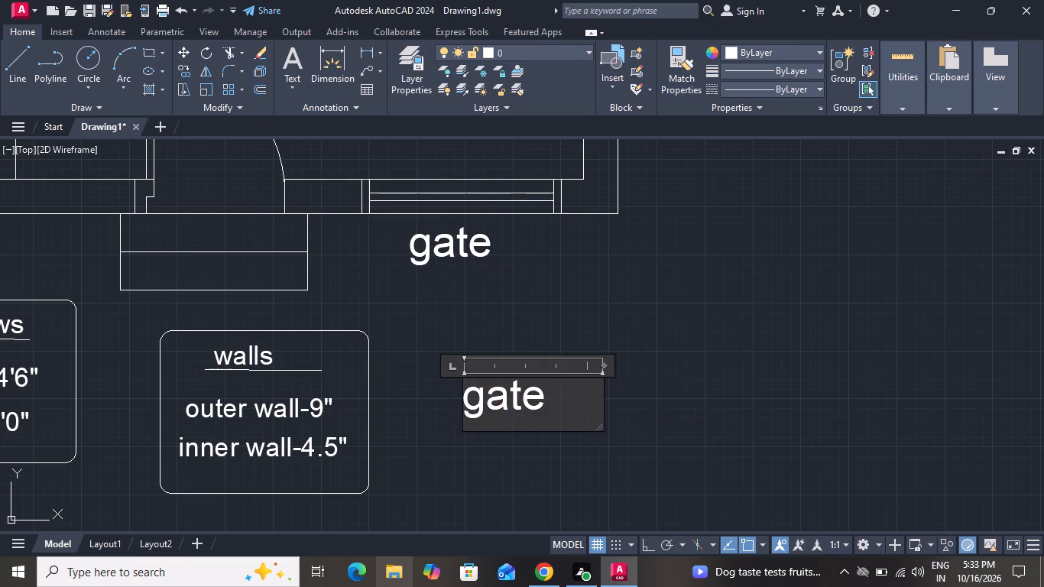
key(BackSpace)
key(BackSpace)
key(BackSpace)
key(BackSpace)
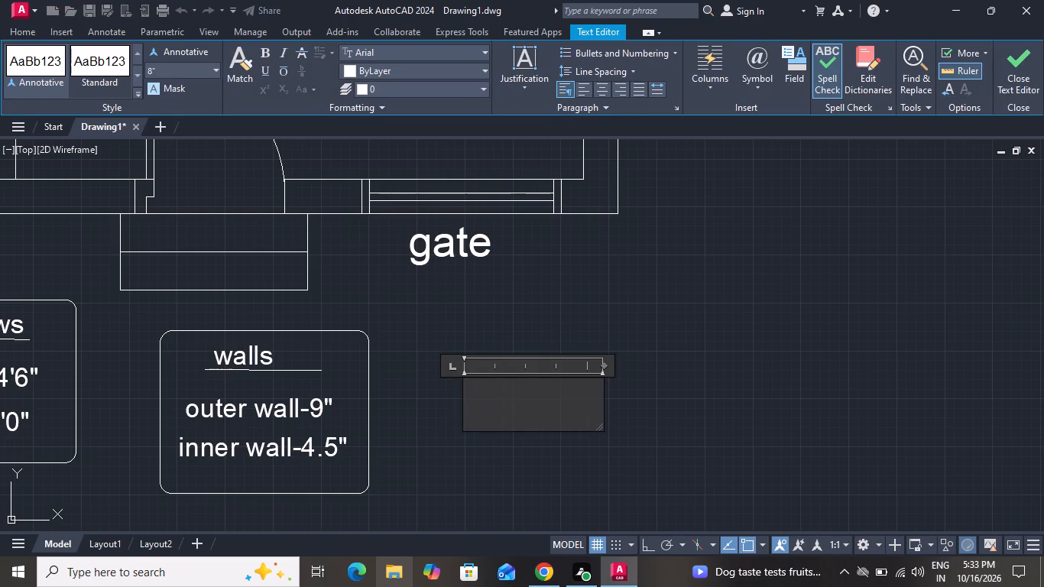
text(W1)
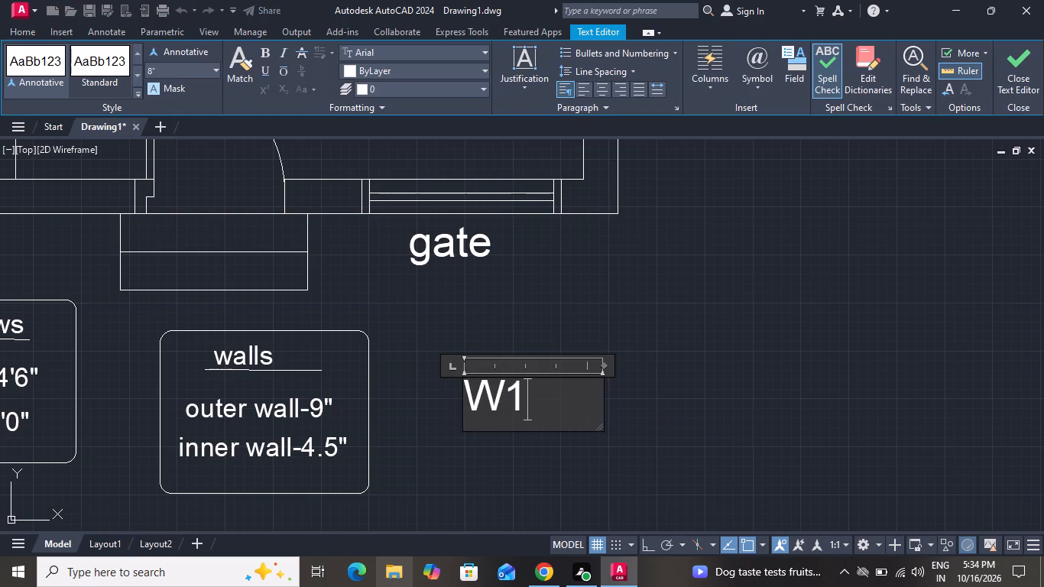
click(646, 338)
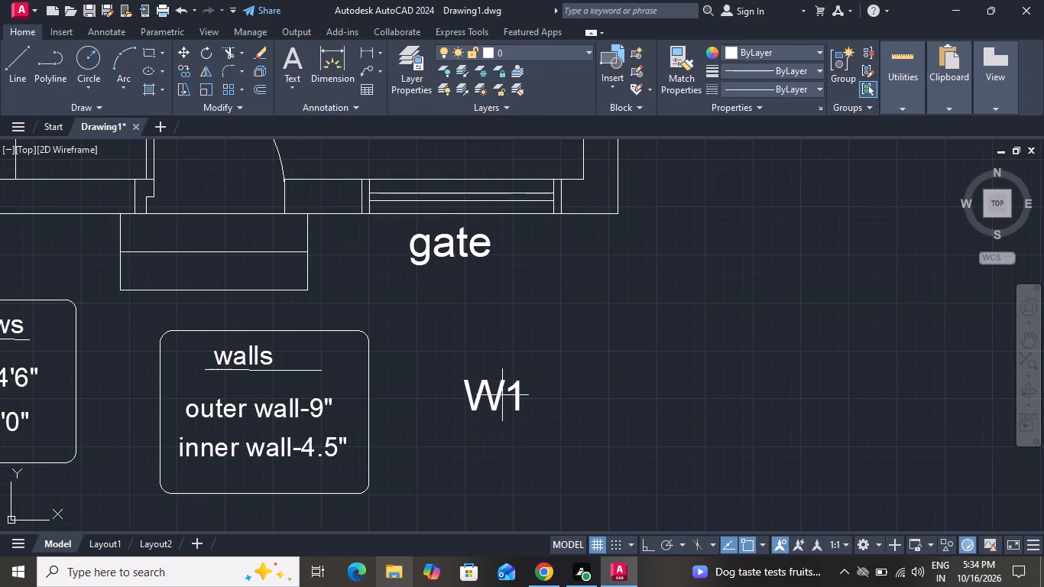
Copy the W1 label to the outside of the kitchen window and of the window in the bedroom above the kitchen.
click(502, 395)
click(478, 384)
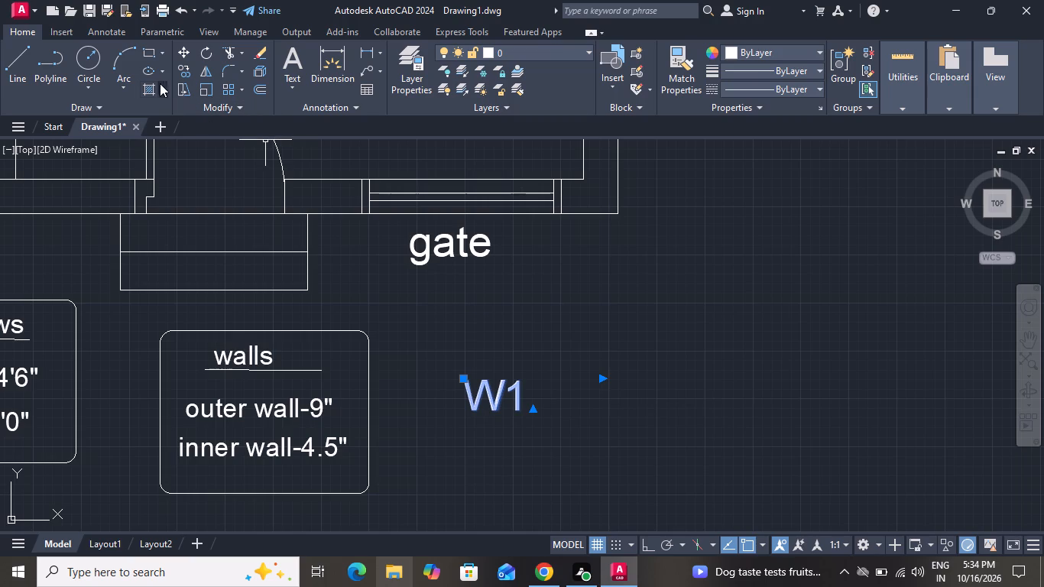
click(185, 73)
click(500, 400)
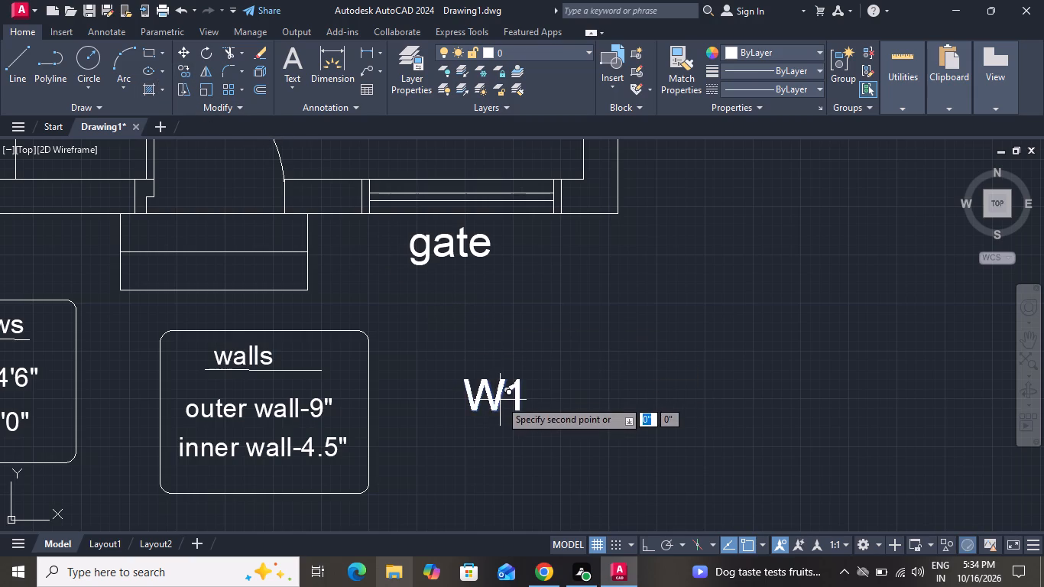
scroll(494, 358, down, 5)
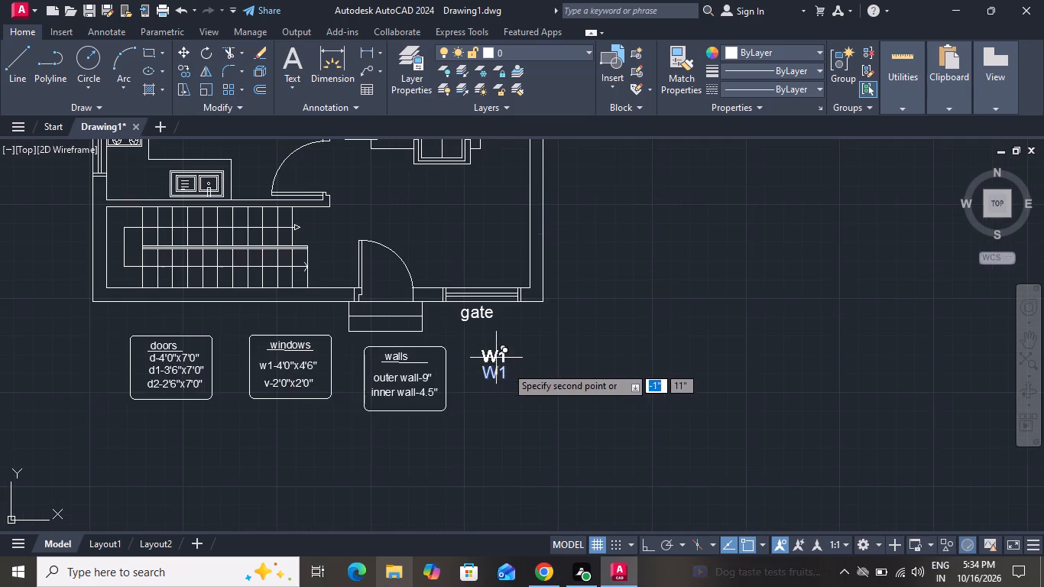
scroll(358, 257, up, 3)
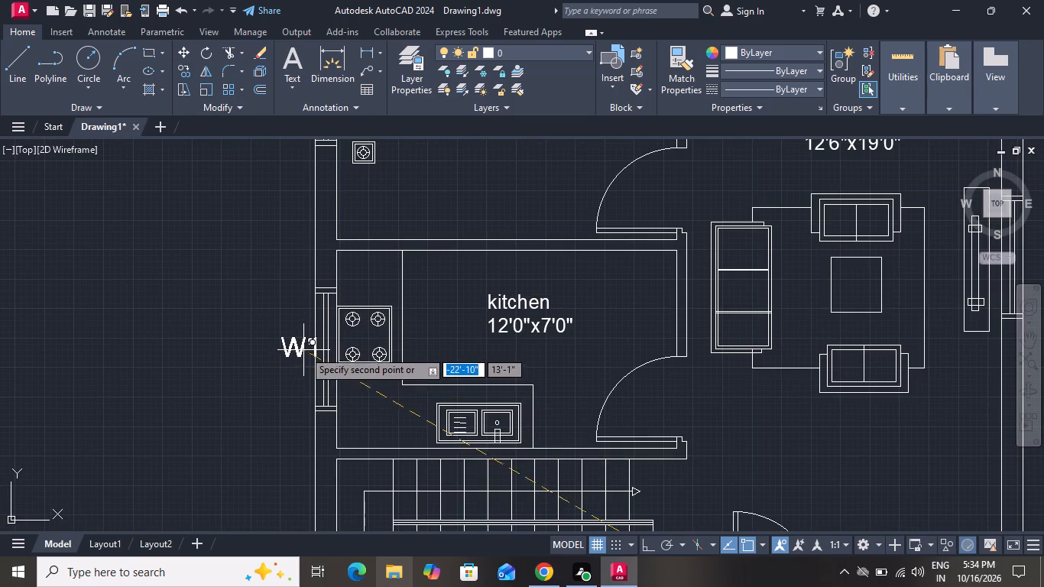
click(294, 345)
scroll(329, 384, down, 1)
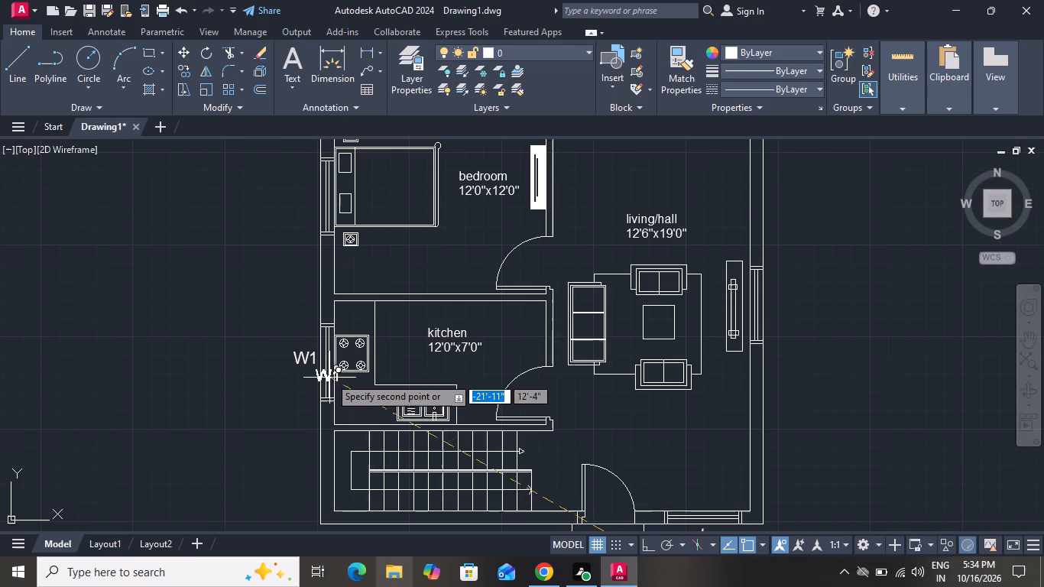
click(306, 195)
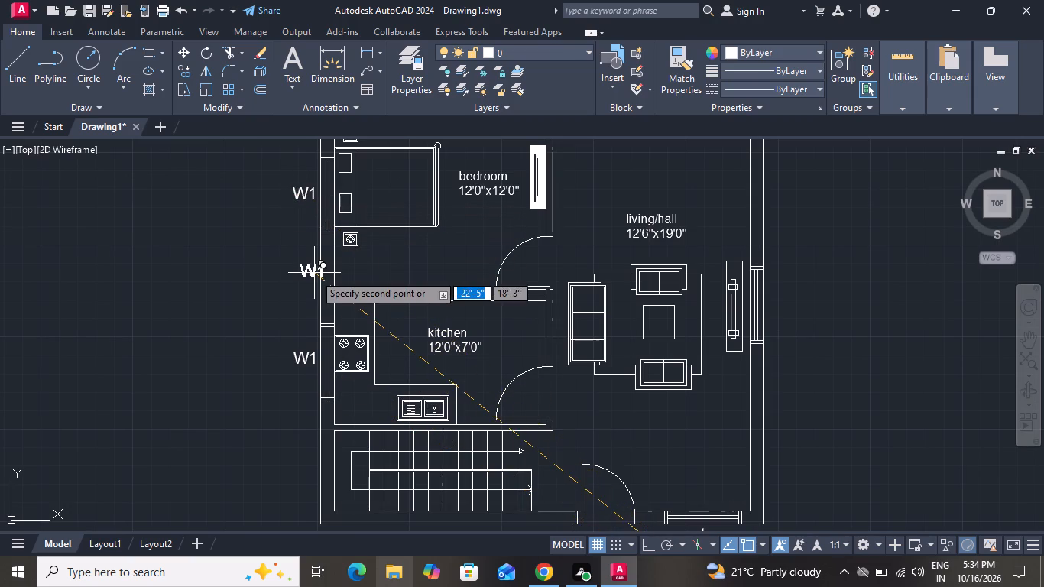
Place further W1 copies above the windows of the two bedrooms at the top of the plan.
scroll(316, 286, down, 3)
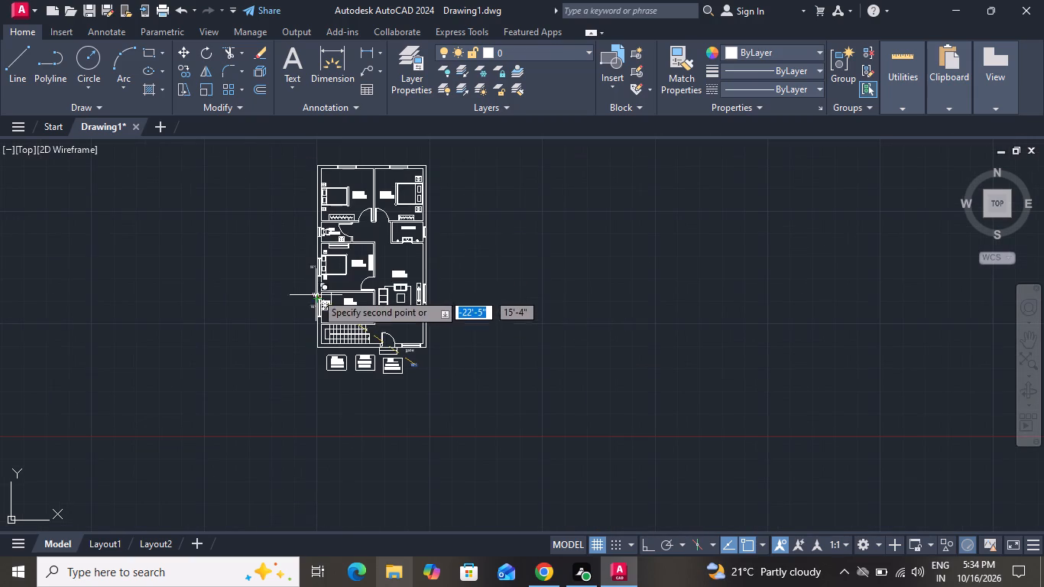
scroll(349, 166, up, 4)
click(335, 155)
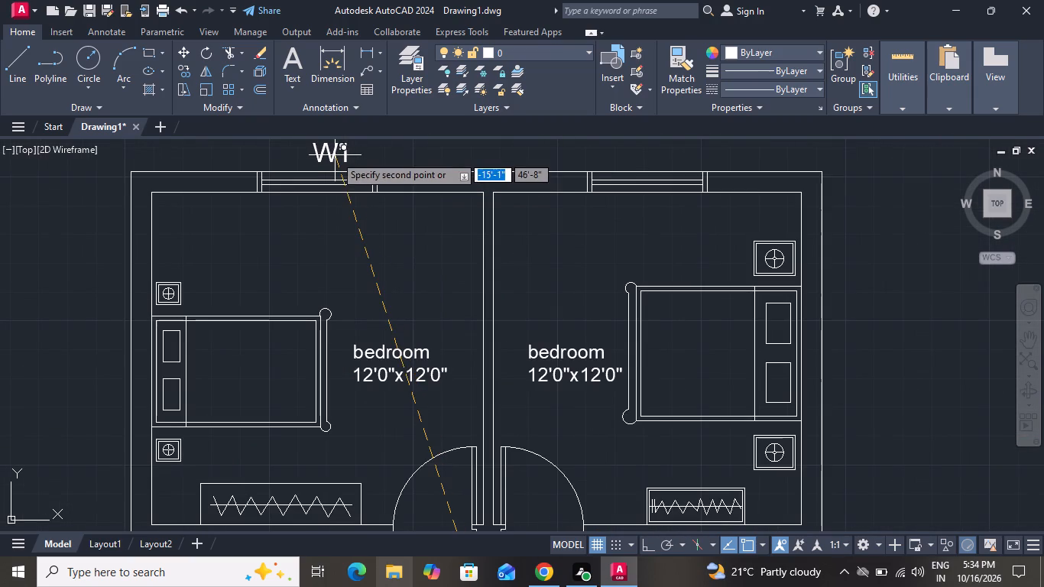
click(644, 157)
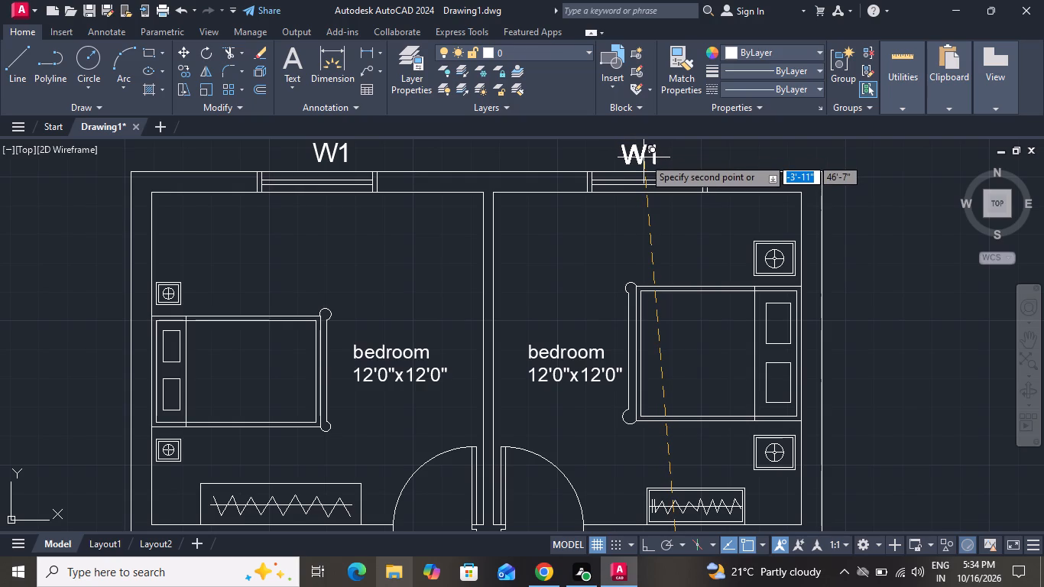
Place W1 copies outside the living/hall window and the pooja room window, and end the copy.
scroll(643, 166, down, 1)
scroll(742, 203, down, 1)
scroll(764, 296, down, 1)
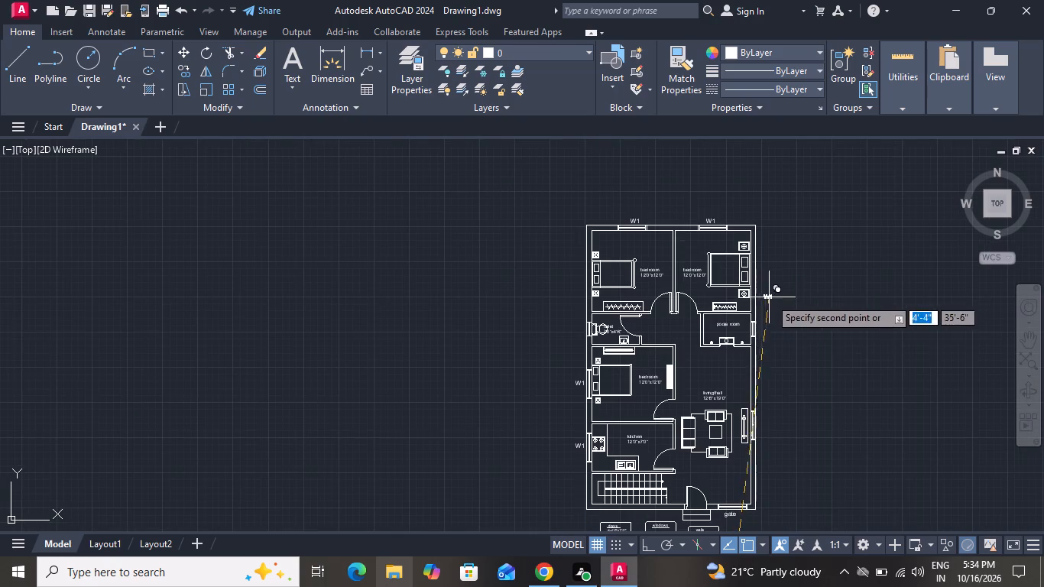
scroll(775, 436, up, 4)
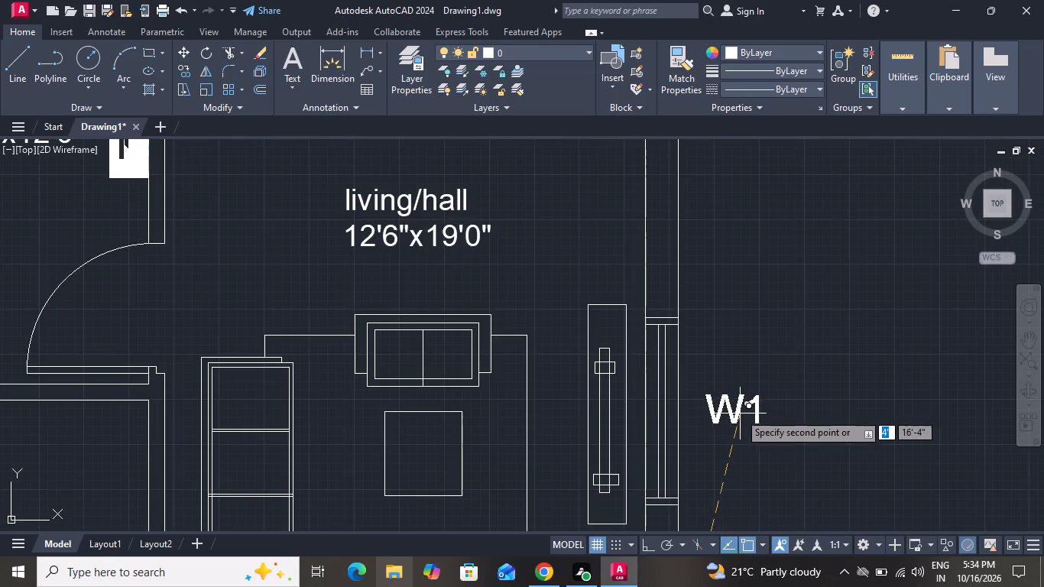
click(728, 412)
scroll(726, 406, down, 1)
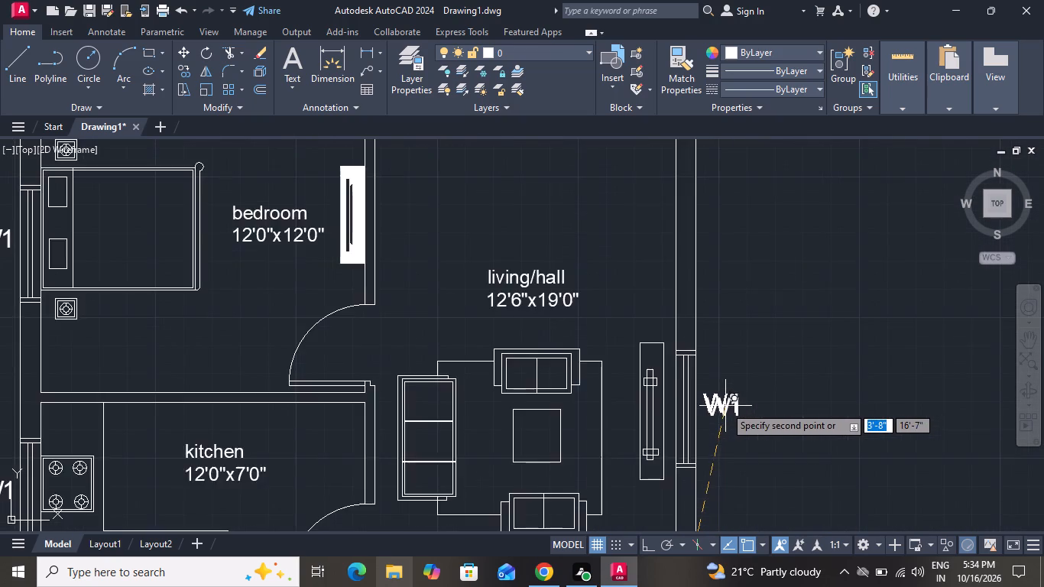
scroll(725, 407, down, 3)
scroll(725, 262, up, 4)
click(698, 248)
right_click(698, 248)
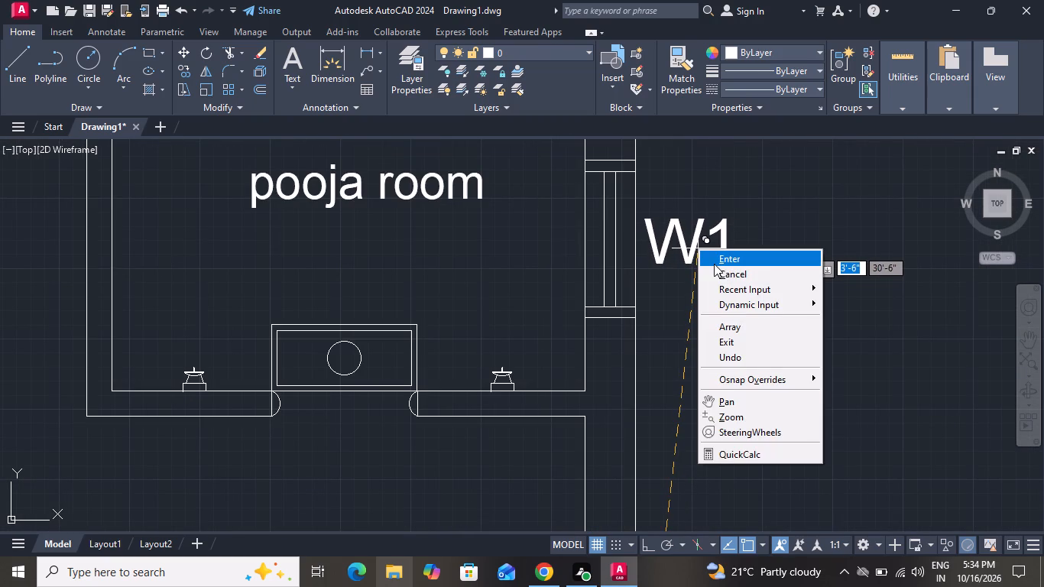
click(714, 270)
Replace the text of the label outside the pooja room window with V and finish editing.
triple_click(724, 241)
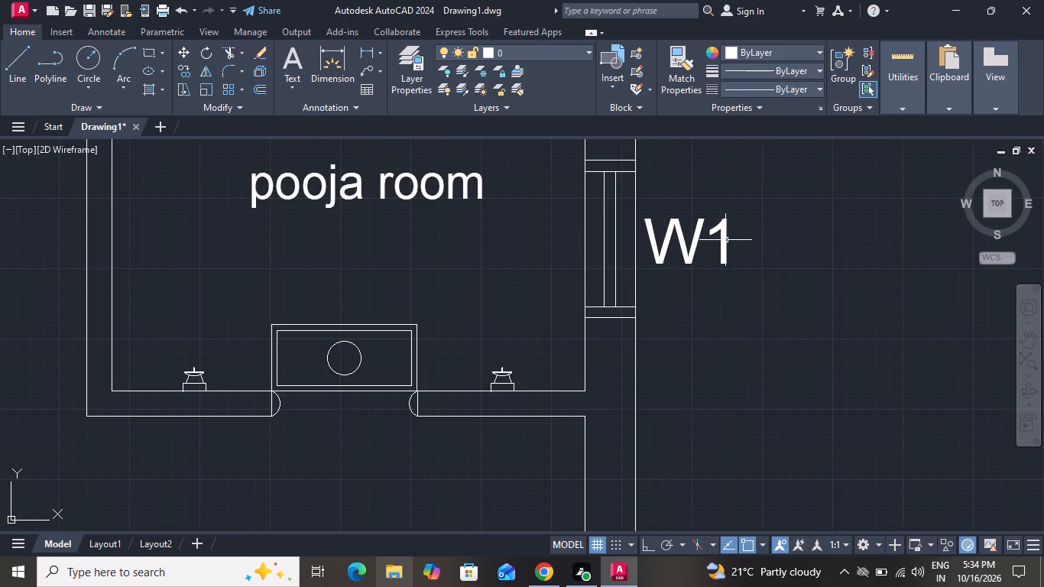
double_click(725, 240)
double_click(726, 241)
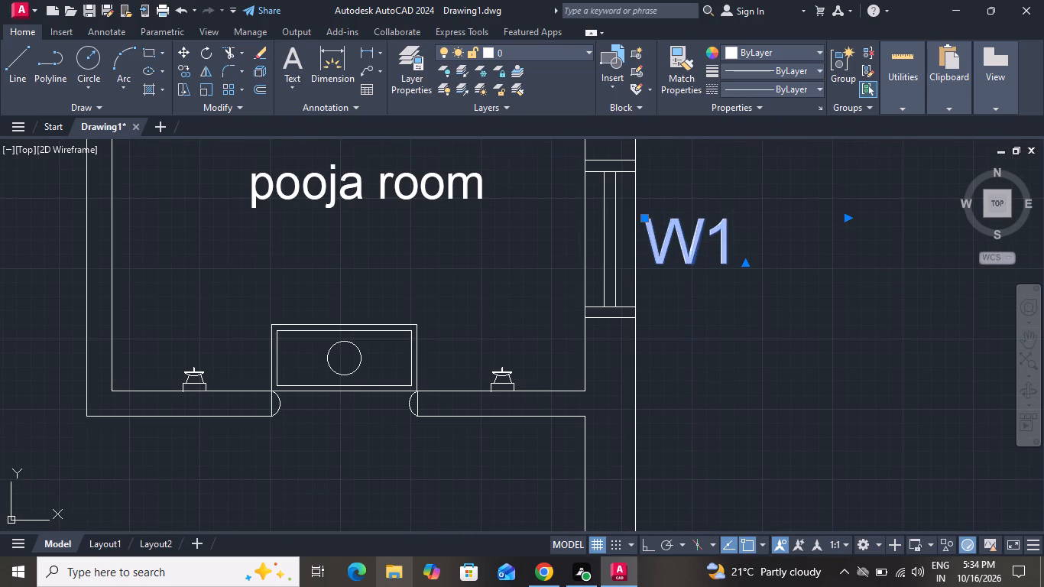
key(BackSpace)
key(BackSpace)
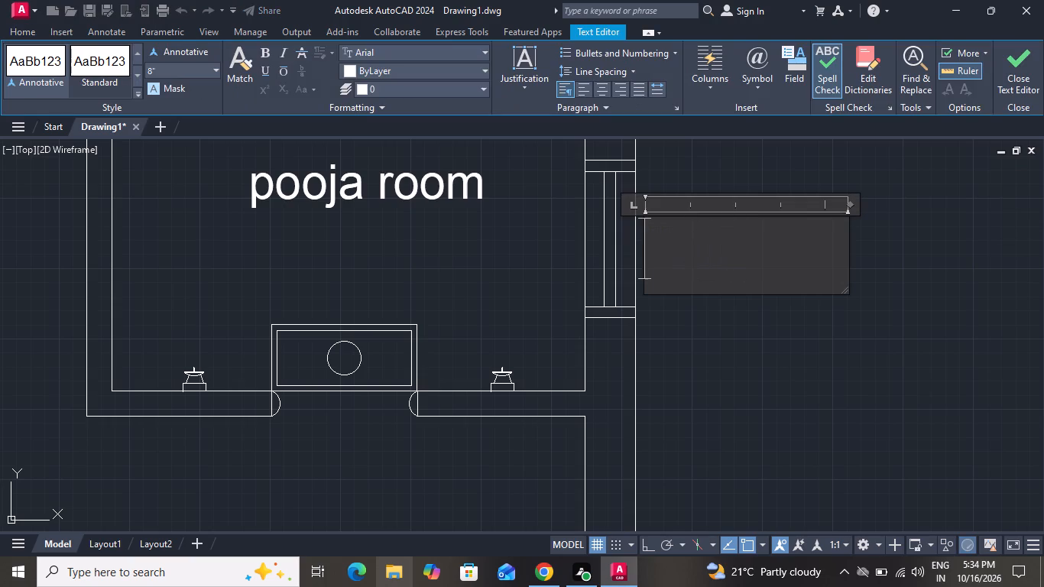
key(v)
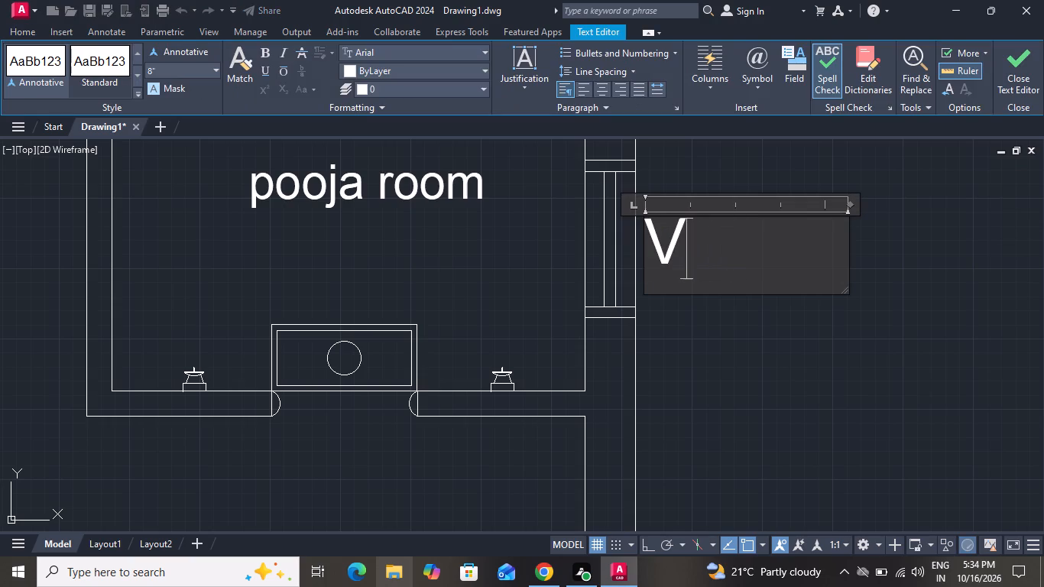
click(663, 501)
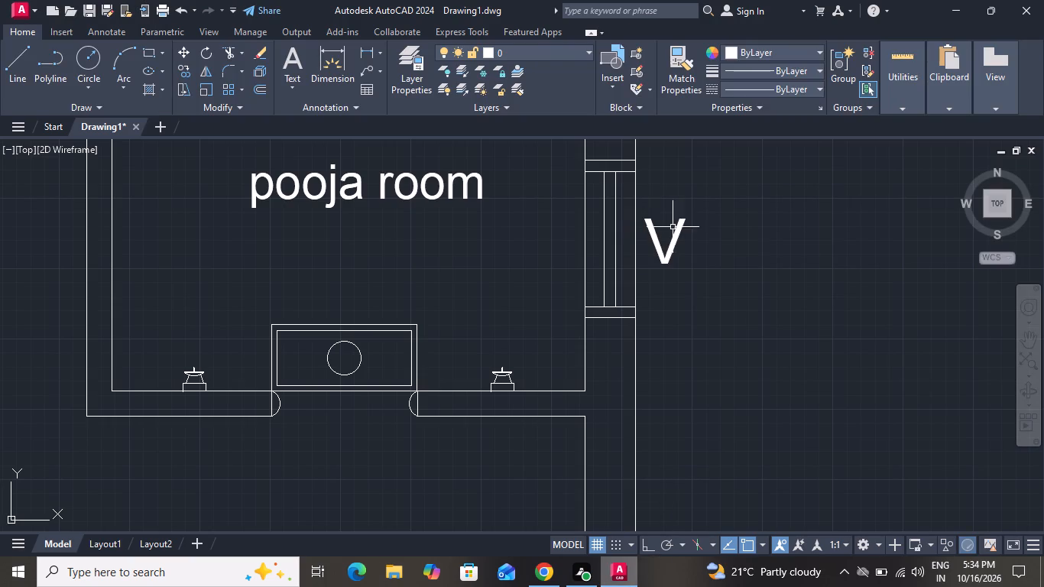
Copy the V label from the pooja room window to the outside of the toilet window.
click(679, 230)
click(185, 73)
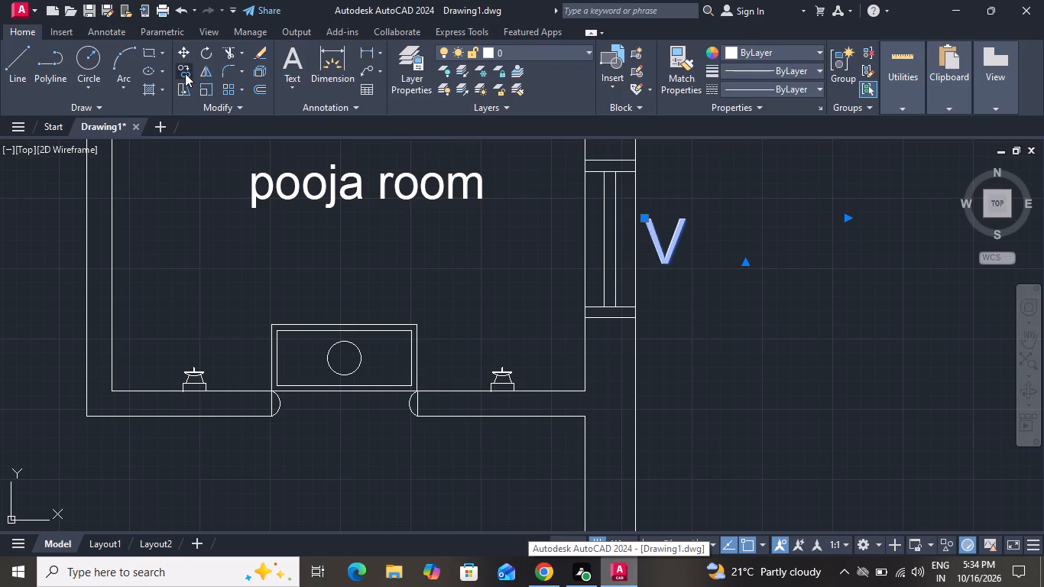
click(670, 255)
scroll(384, 284, down, 3)
scroll(462, 328, down, 2)
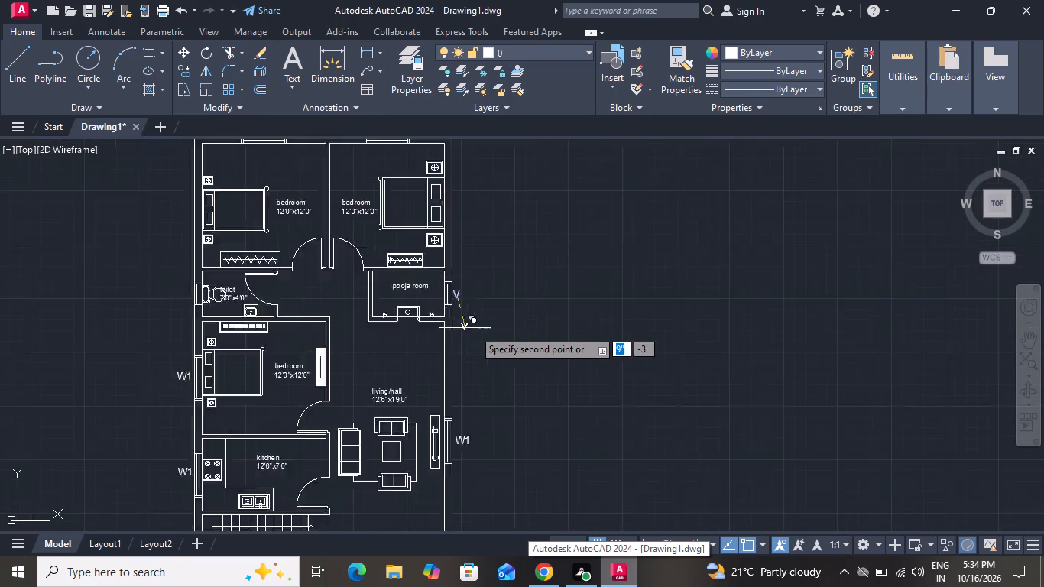
scroll(290, 302, up, 4)
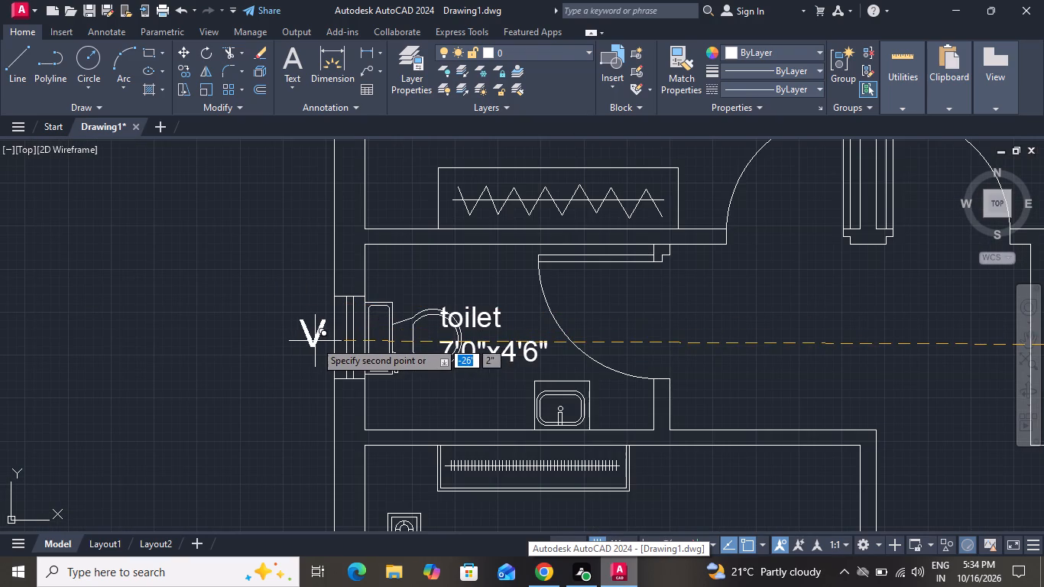
click(315, 341)
Place another V copy inside the door swing of the top bedroom above the toilet and end the copy.
scroll(340, 323, down, 5)
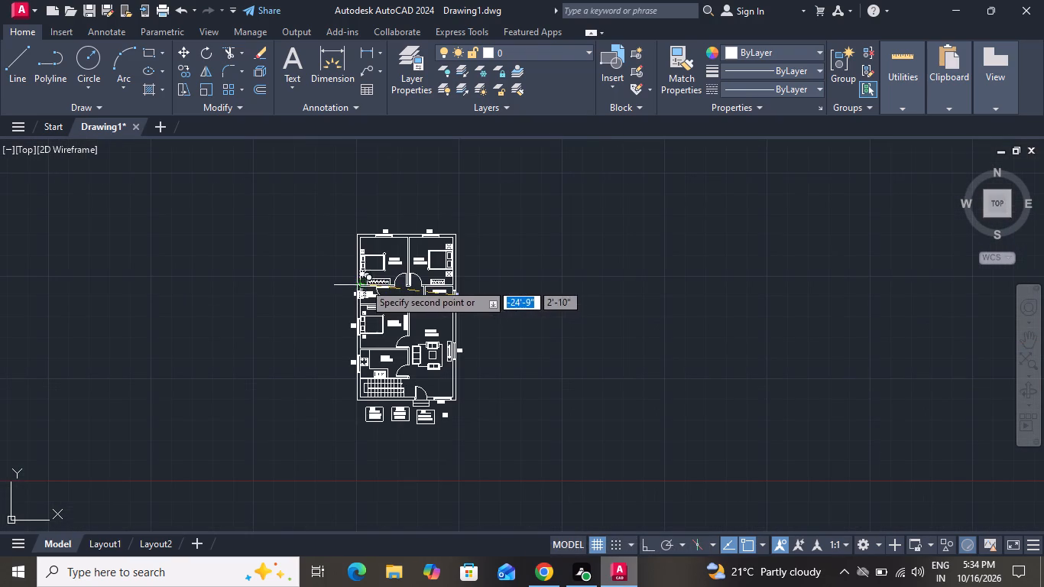
scroll(381, 247, up, 2)
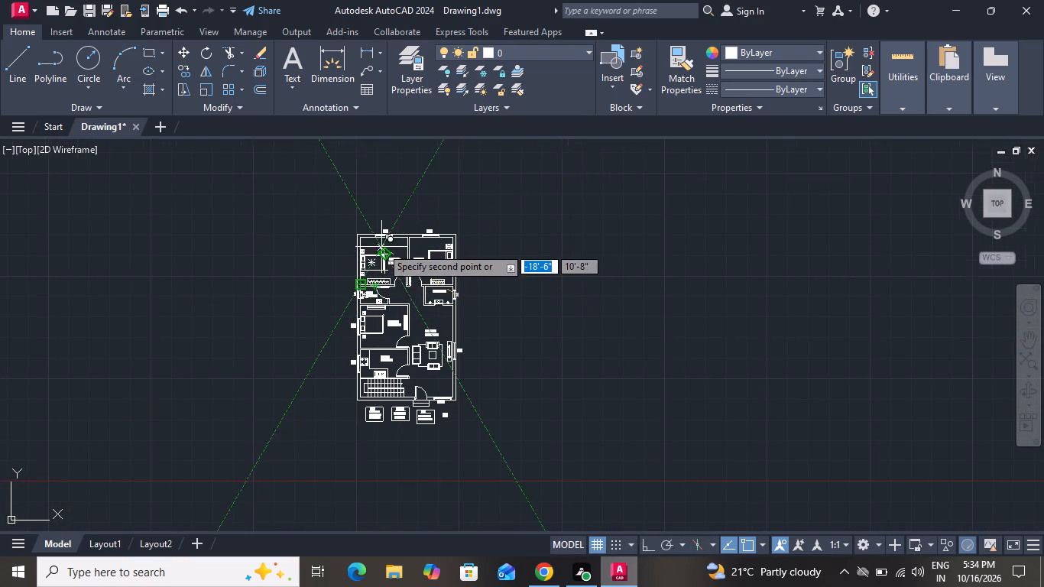
scroll(379, 245, up, 1)
scroll(430, 323, up, 3)
click(397, 371)
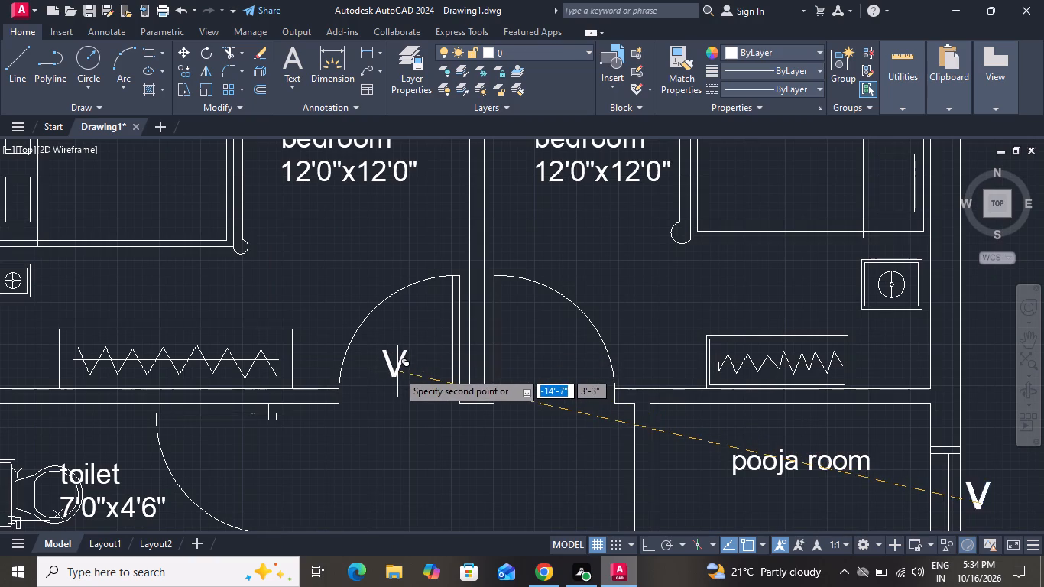
right_click(398, 373)
click(433, 183)
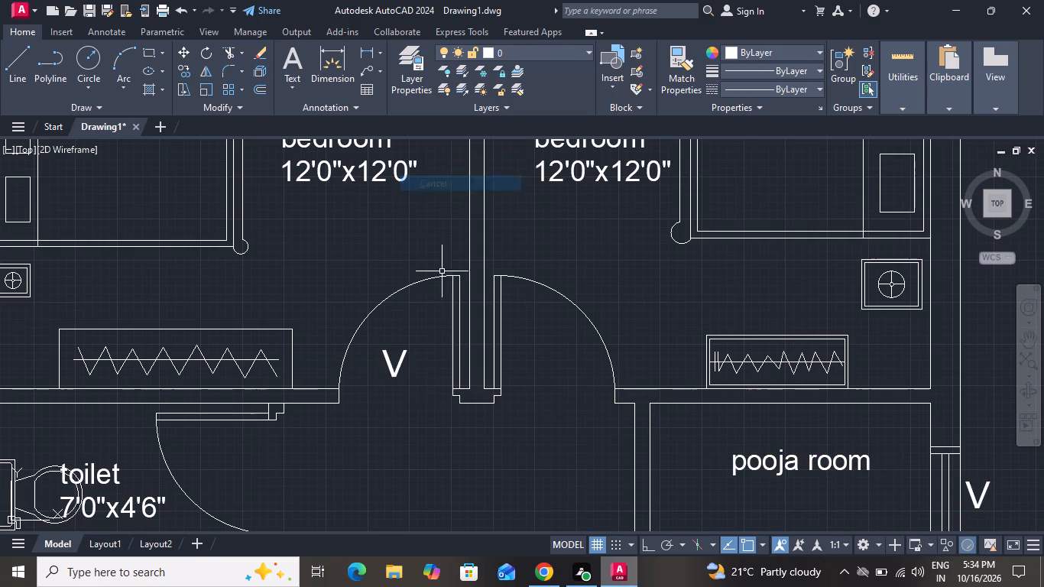
Replace the text of the V label in that bedroom's door swing with D1 and finish editing.
scroll(400, 359, up, 3)
triple_click(398, 359)
double_click(395, 359)
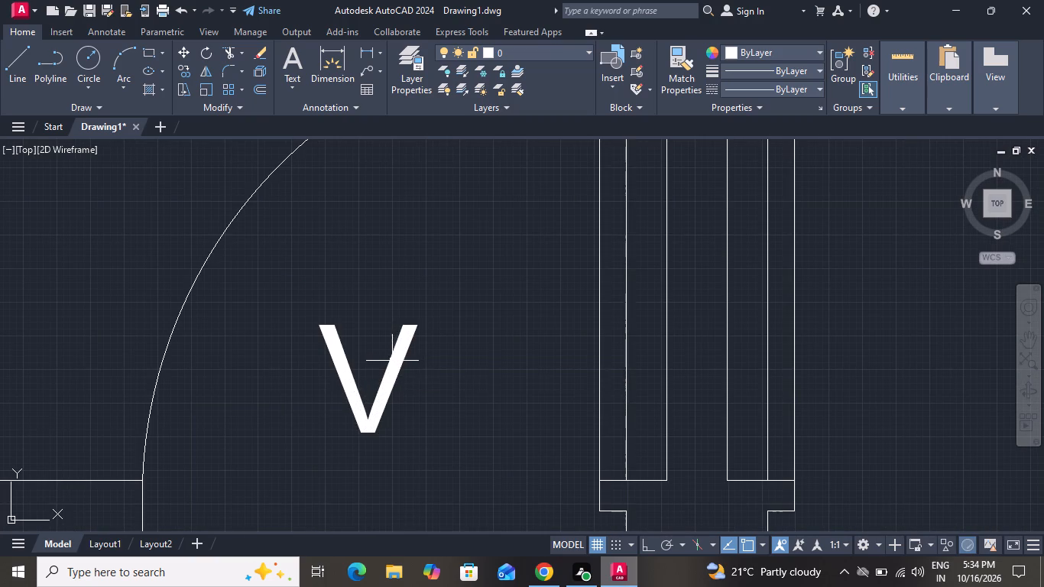
double_click(391, 375)
click(387, 381)
drag(376, 391, 362, 415)
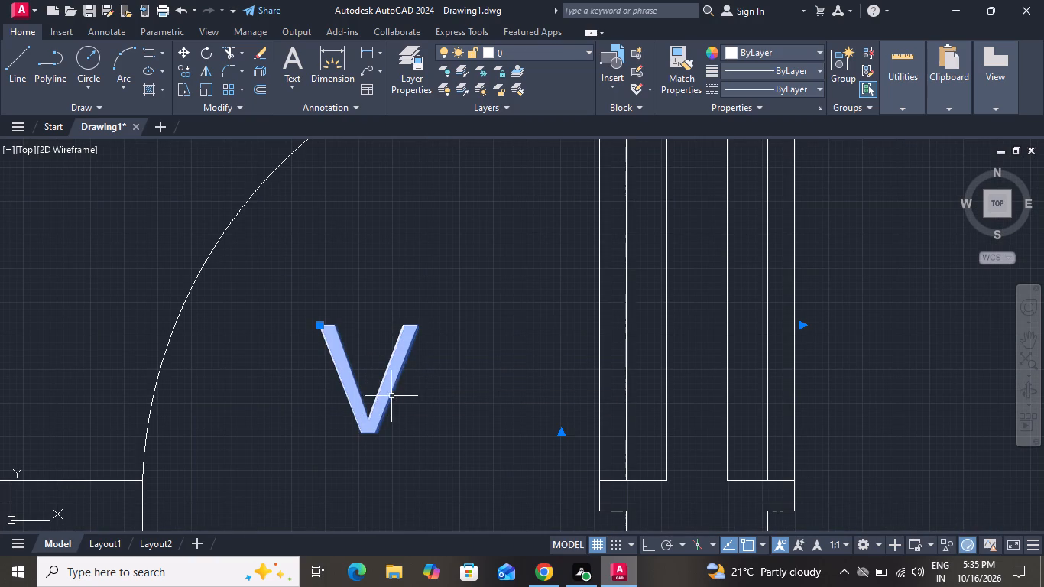
double_click(386, 396)
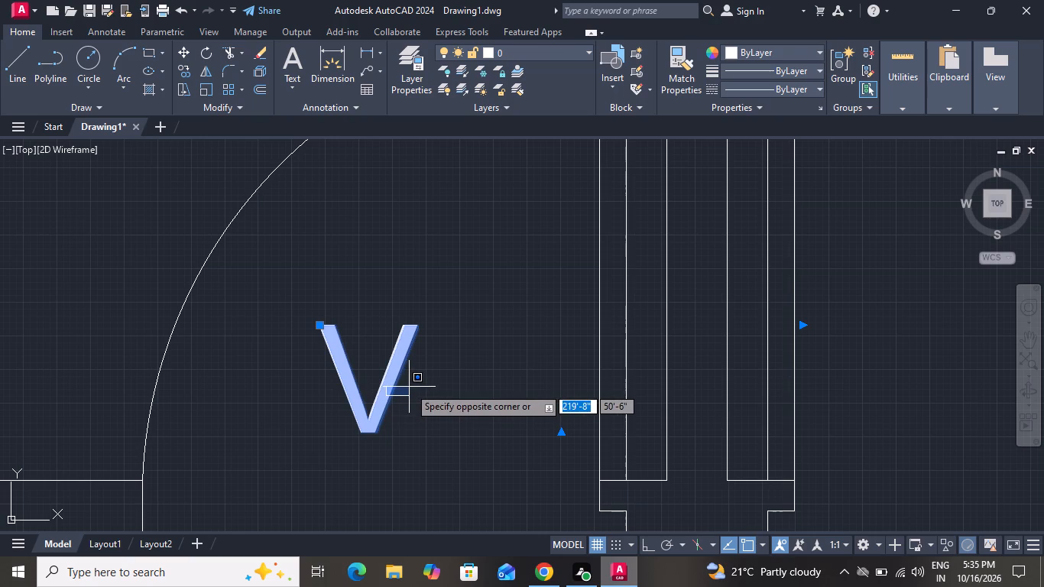
click(418, 318)
drag(416, 318, 400, 351)
double_click(391, 364)
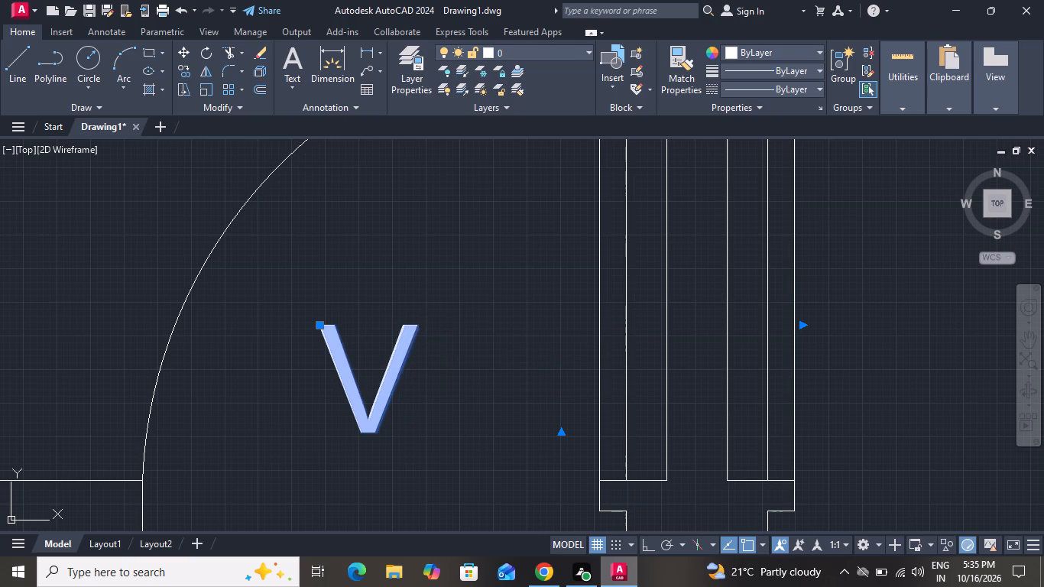
key(BackSpace)
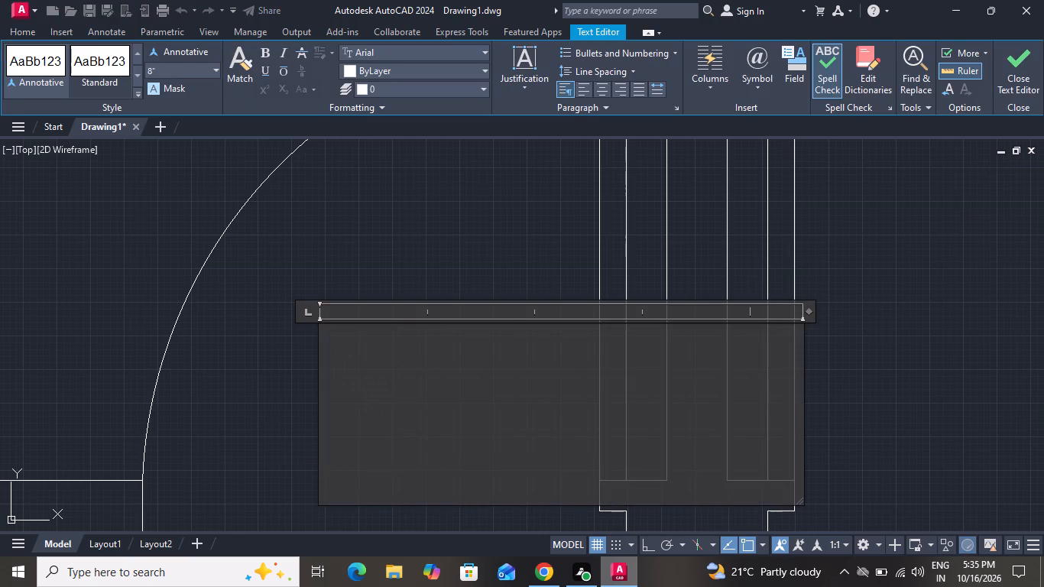
text(D1)
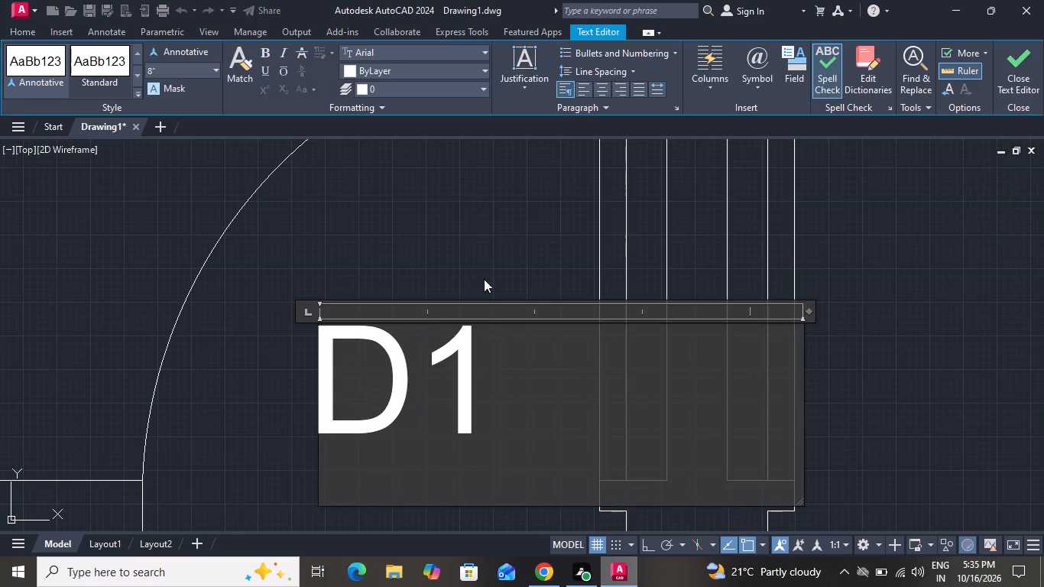
click(454, 239)
Copy the D1 label into the door swing of the neighbouring top bedroom above the pooja room.
click(398, 342)
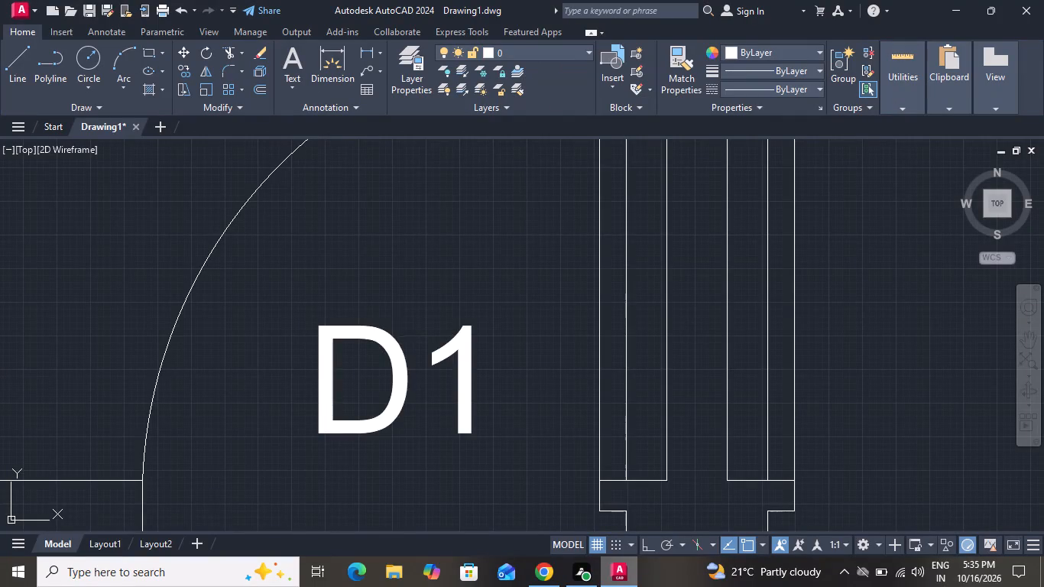
click(178, 66)
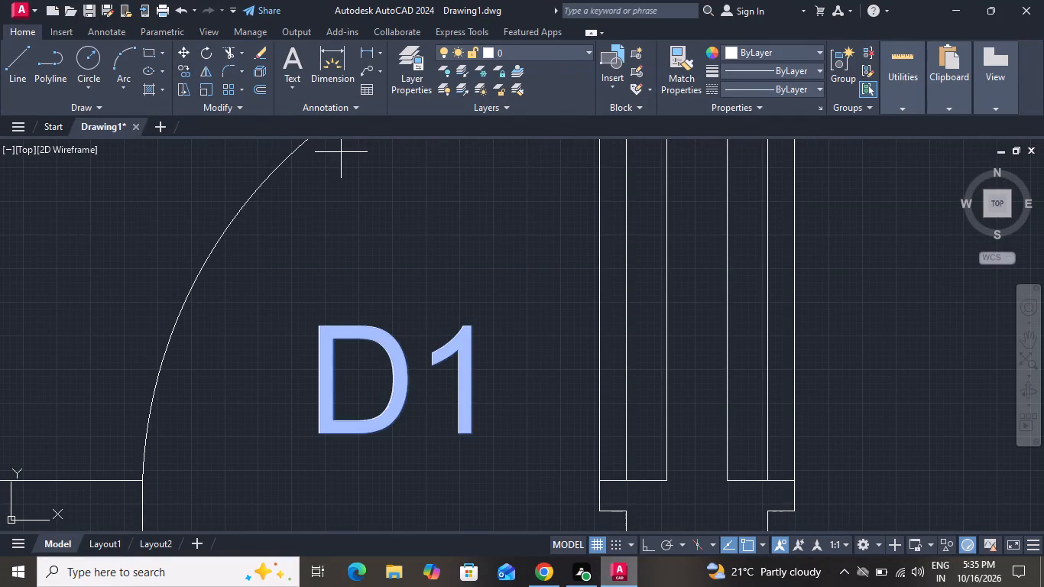
click(400, 357)
scroll(570, 347, down, 4)
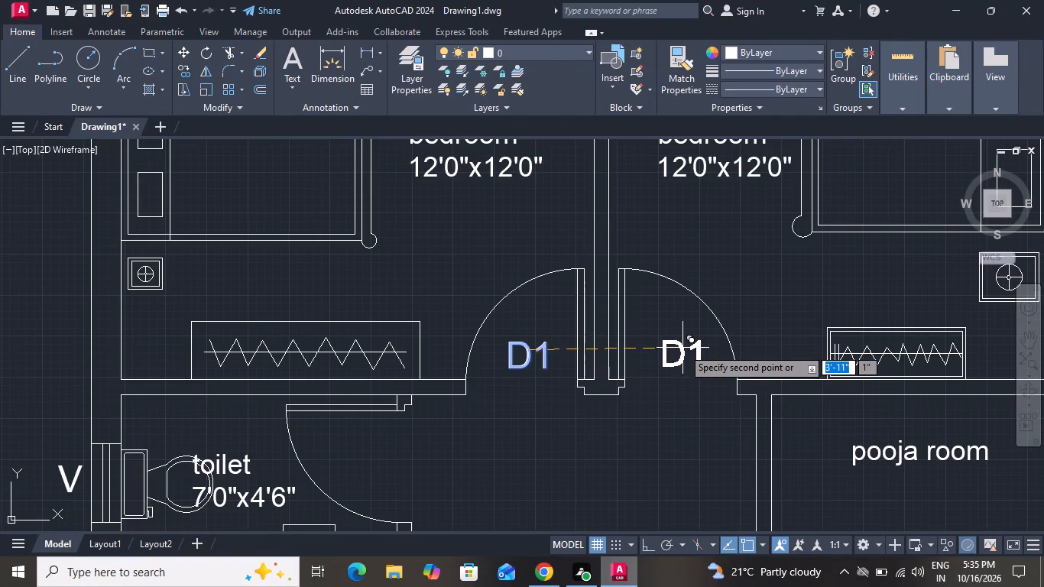
click(682, 348)
Place D1 copies at the door of the bedroom above the kitchen and at the kitchen door, and end the copy.
scroll(621, 314, down, 2)
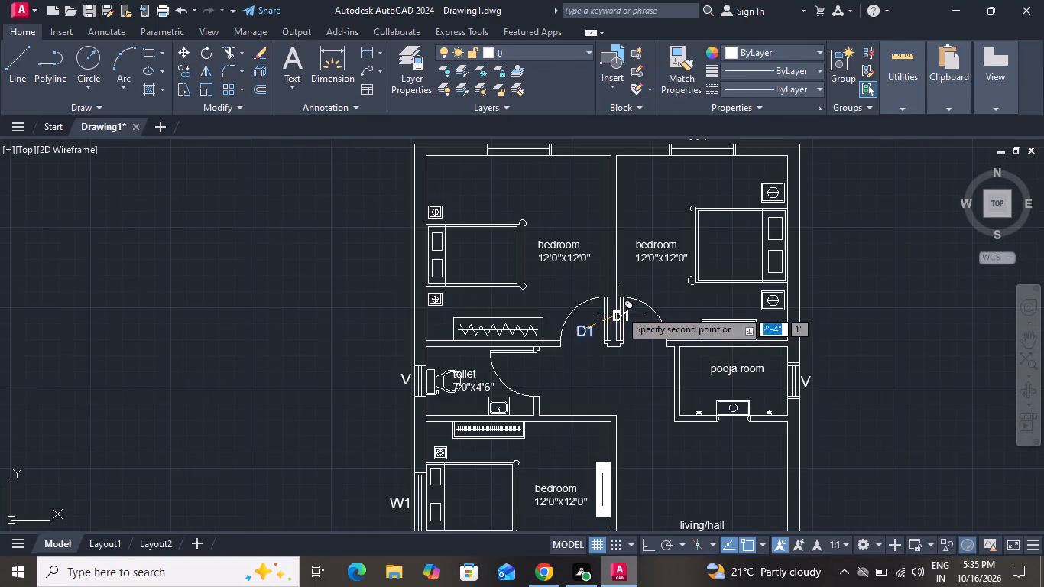
scroll(622, 308, up, 1)
scroll(622, 308, down, 3)
scroll(619, 426, up, 2)
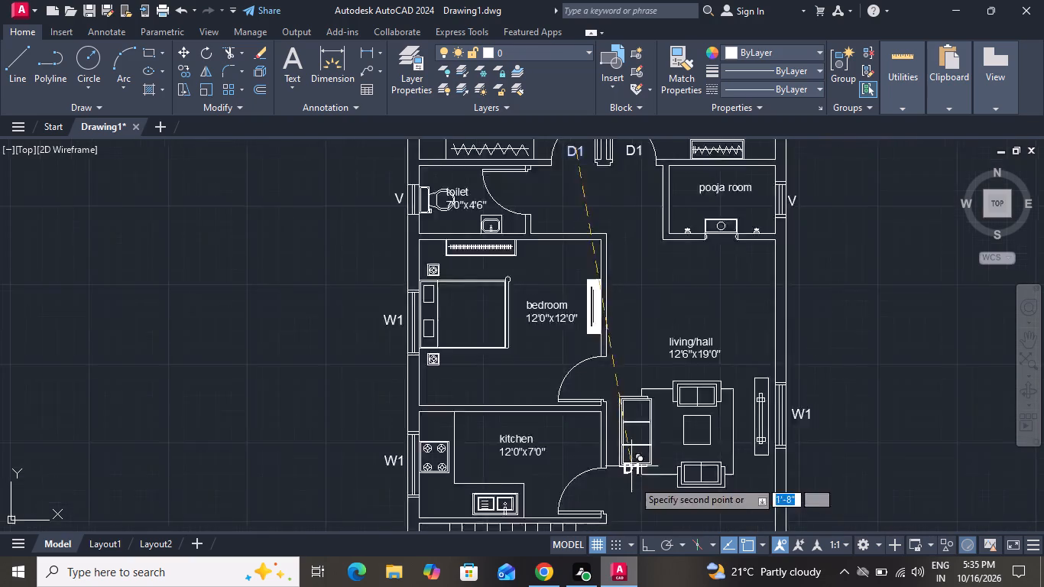
scroll(633, 480, up, 2)
click(533, 235)
scroll(588, 254, down, 2)
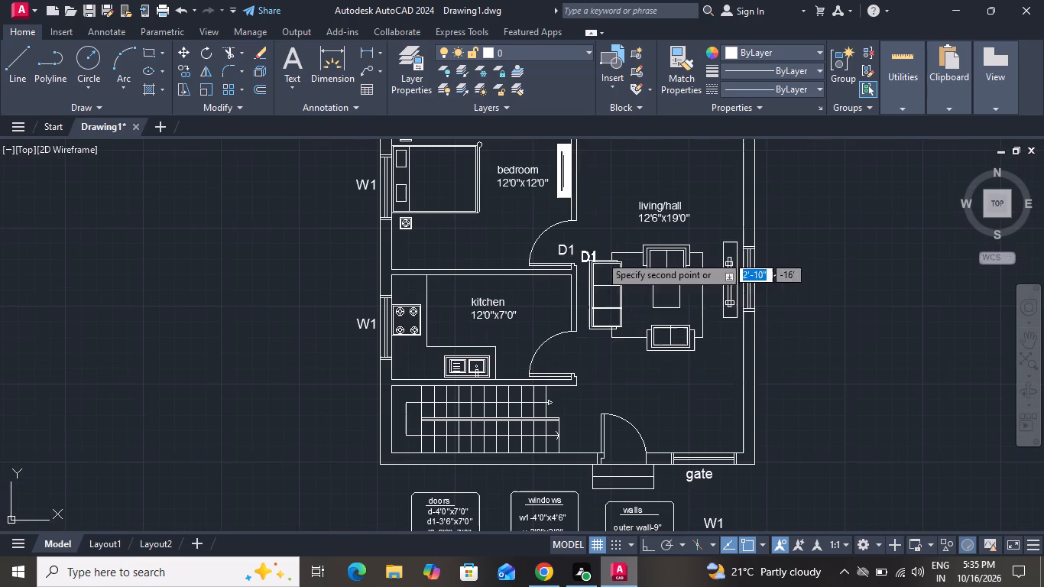
click(569, 358)
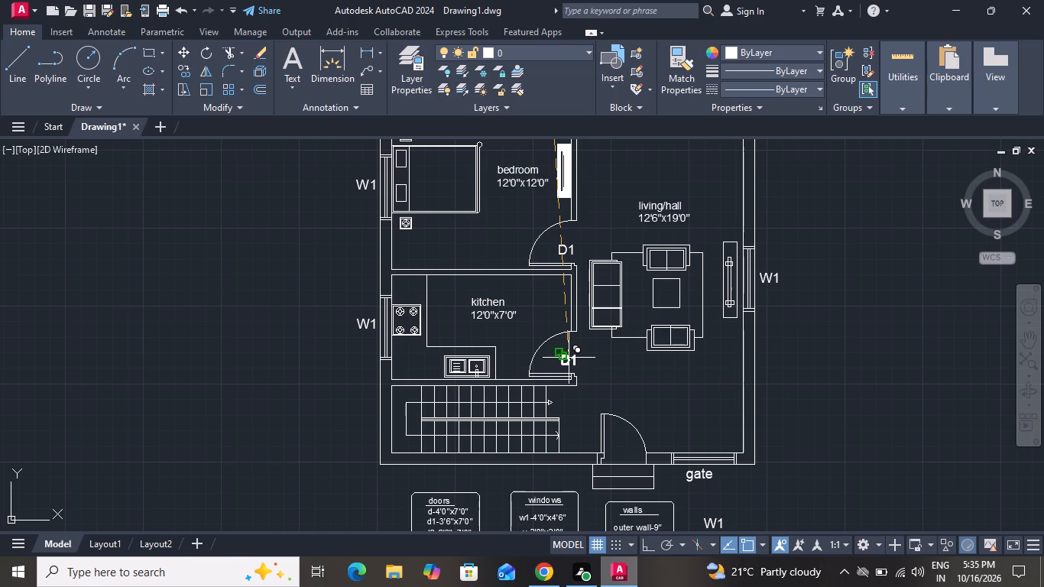
right_click(569, 358)
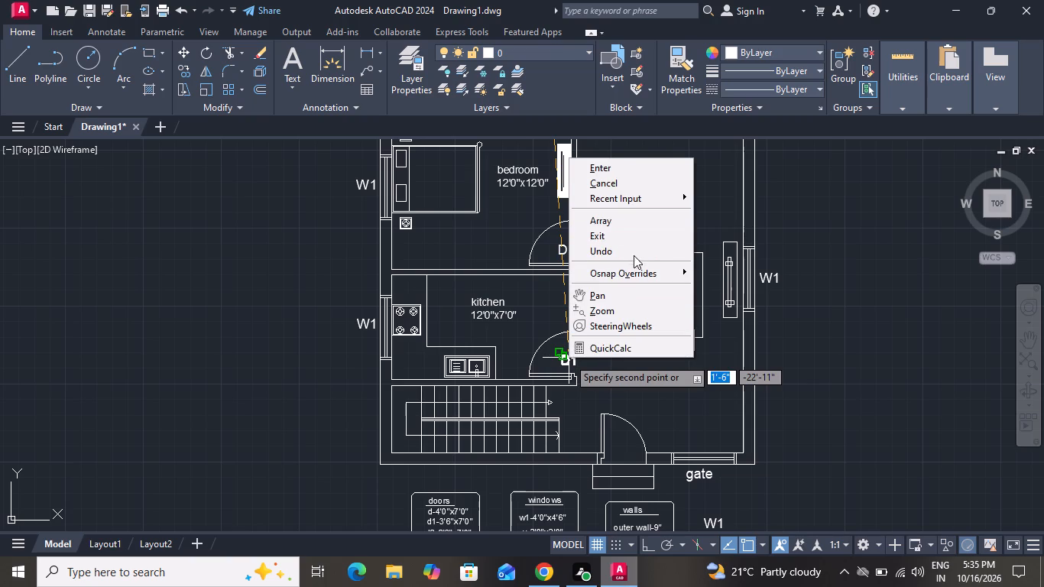
click(627, 185)
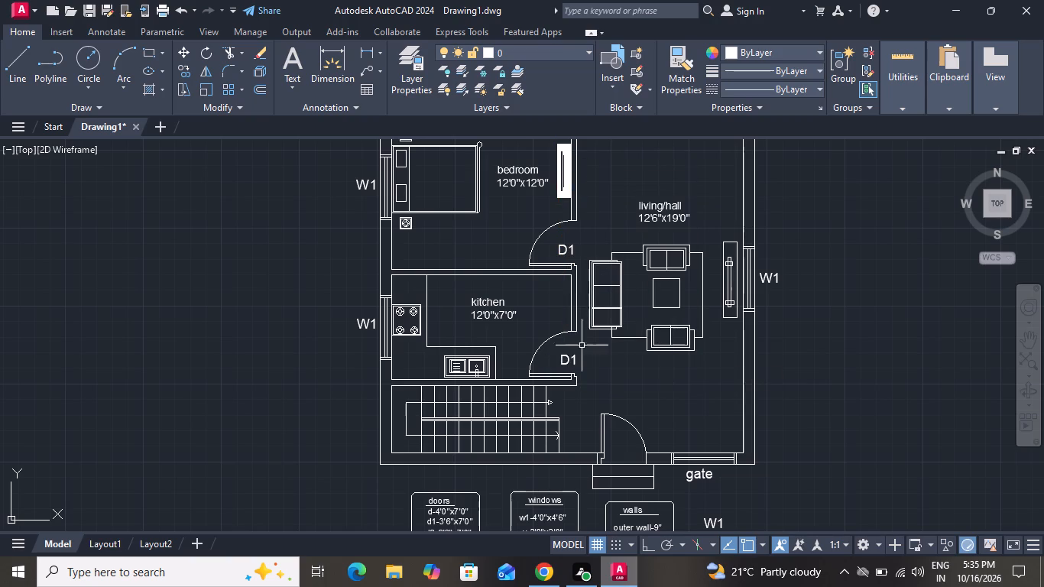
Copy the kitchen door's D1 label to the main entrance door and to the end of the staircase below the kitchen door.
click(574, 359)
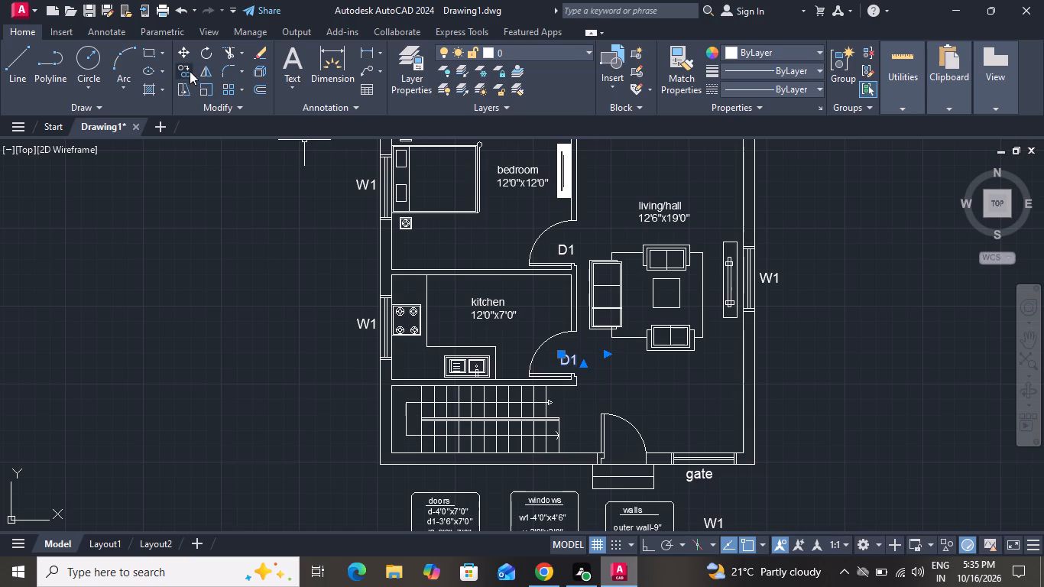
click(190, 71)
click(562, 362)
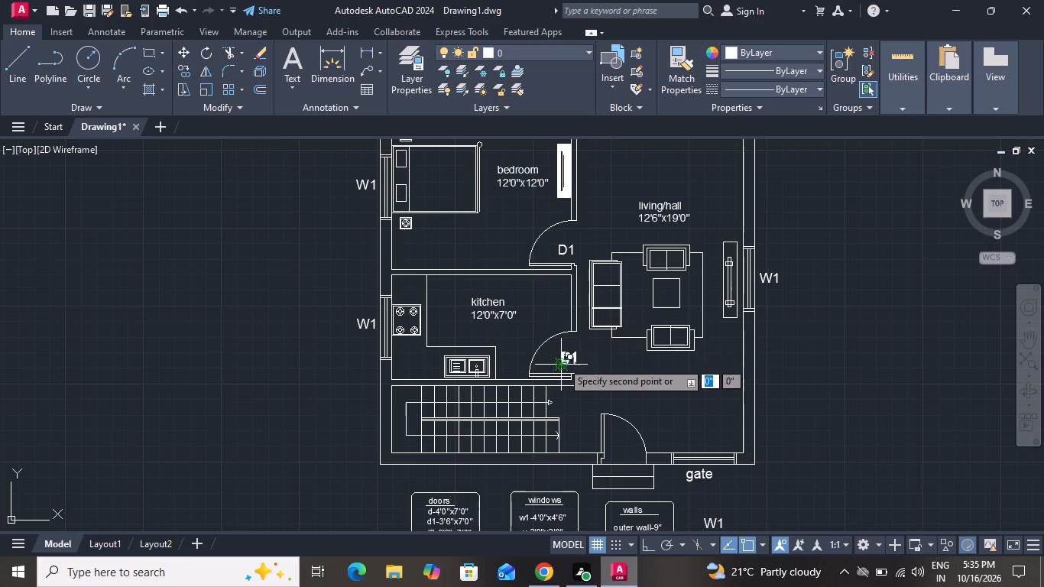
click(624, 455)
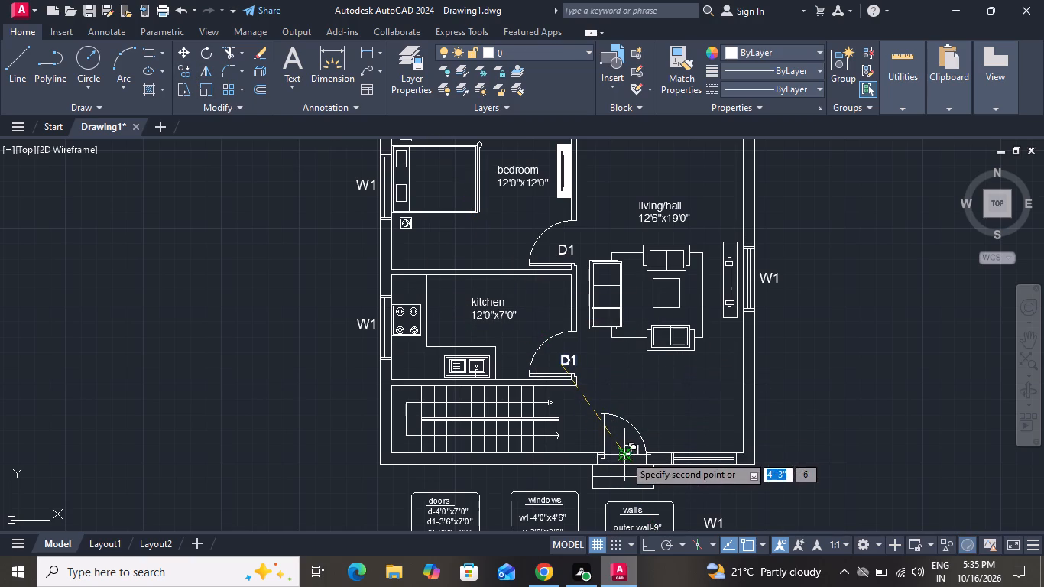
scroll(554, 398, up, 2)
click(547, 418)
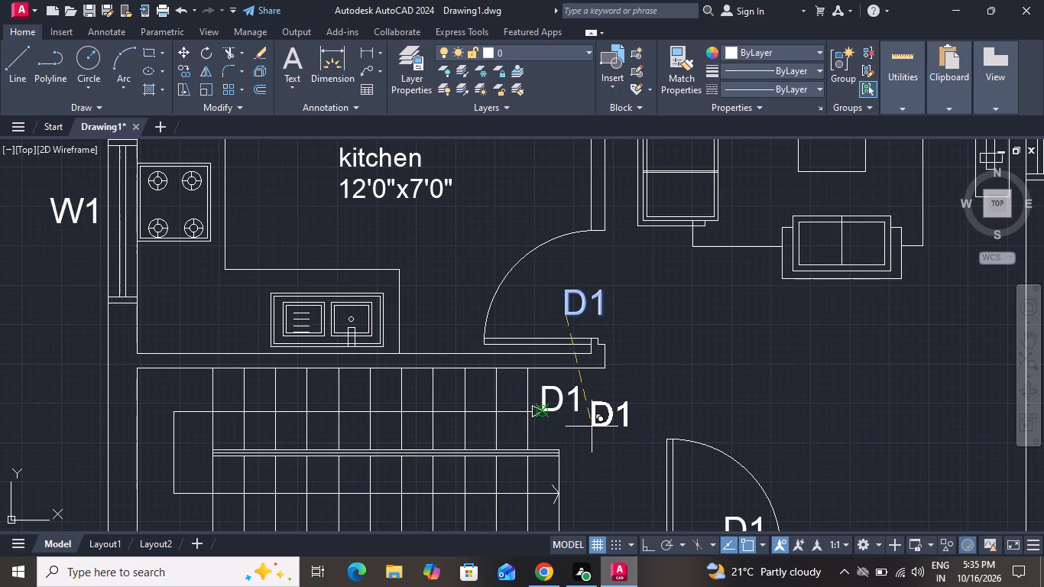
Place a further D1 copy beside the toilet door swing and end the copy.
scroll(592, 426, down, 3)
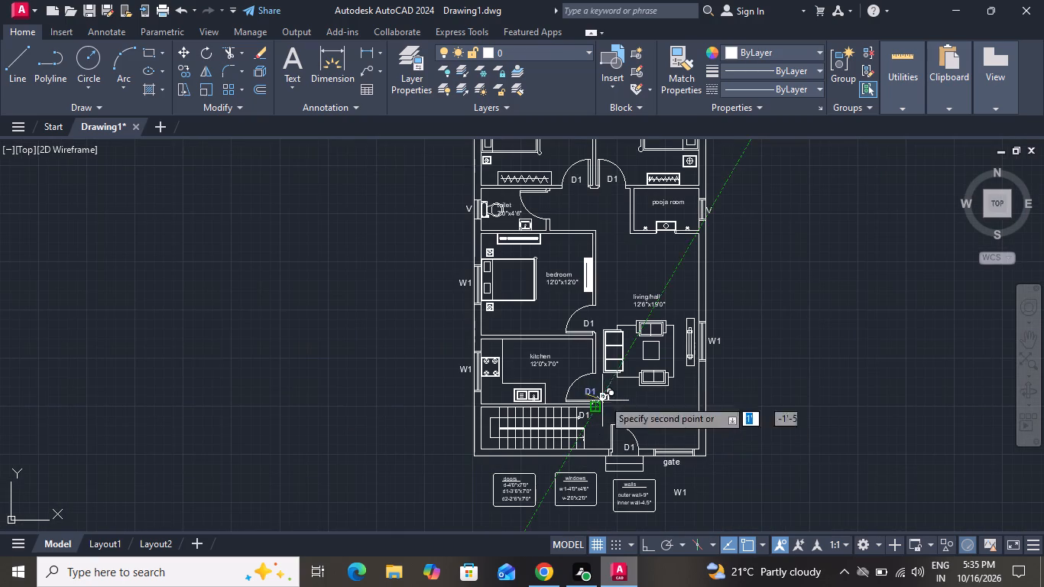
scroll(535, 202, up, 5)
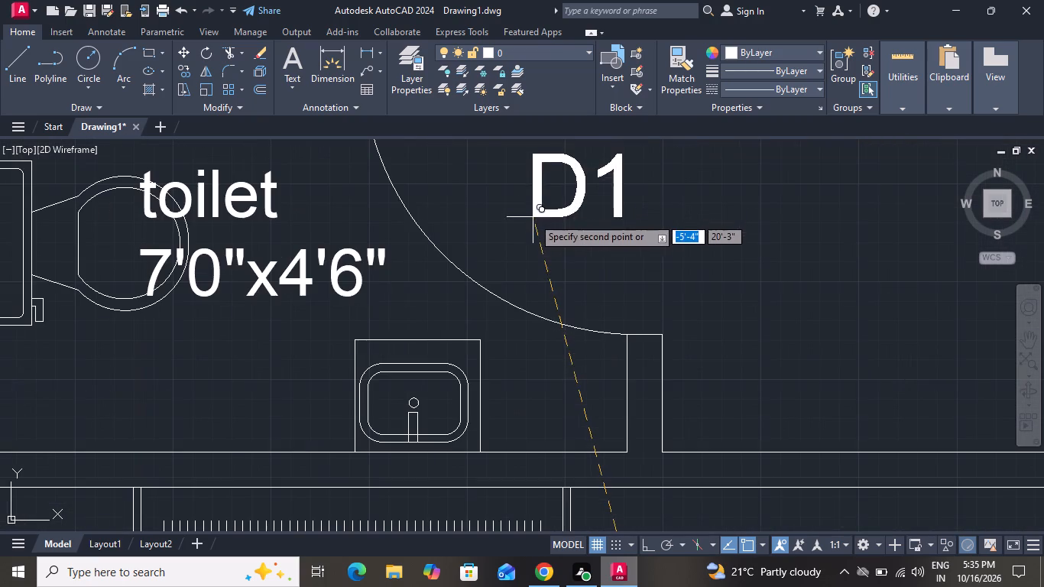
click(519, 208)
right_click(517, 208)
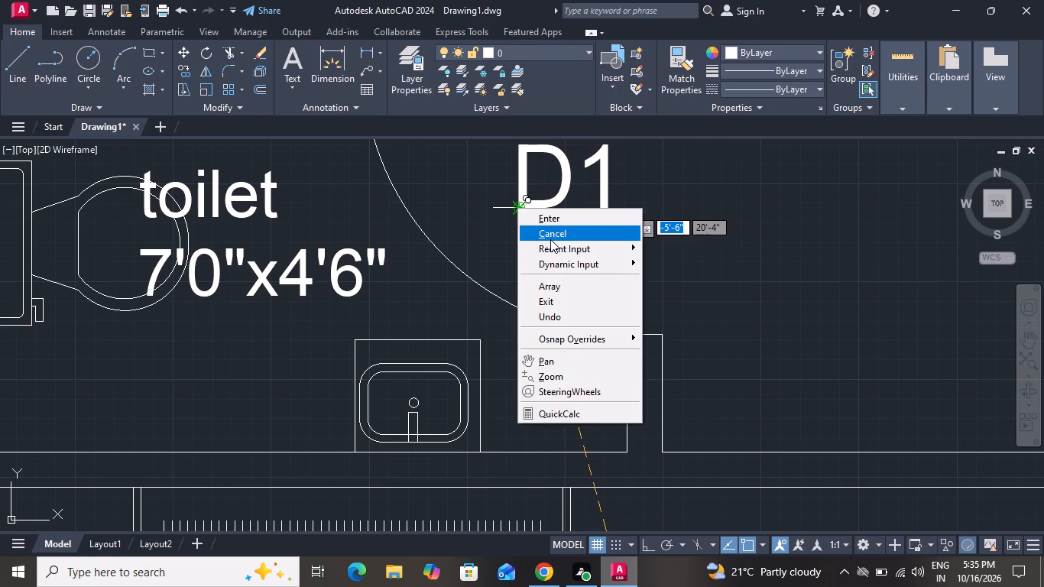
click(550, 239)
Change the copied D1 label at the toilet door to D2.
double_click(606, 177)
triple_click(606, 177)
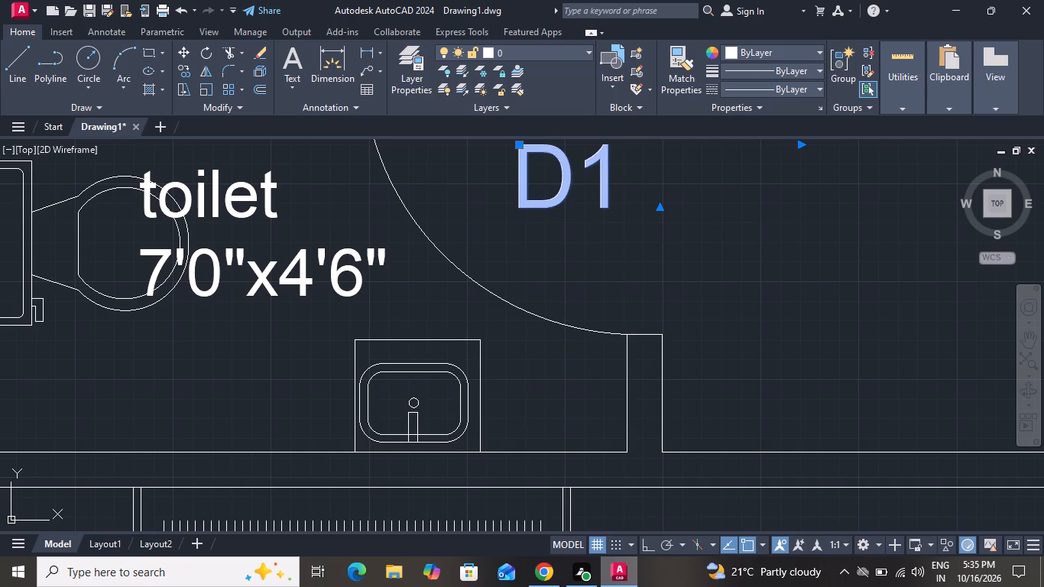
click(606, 177)
scroll(606, 177, down, 2)
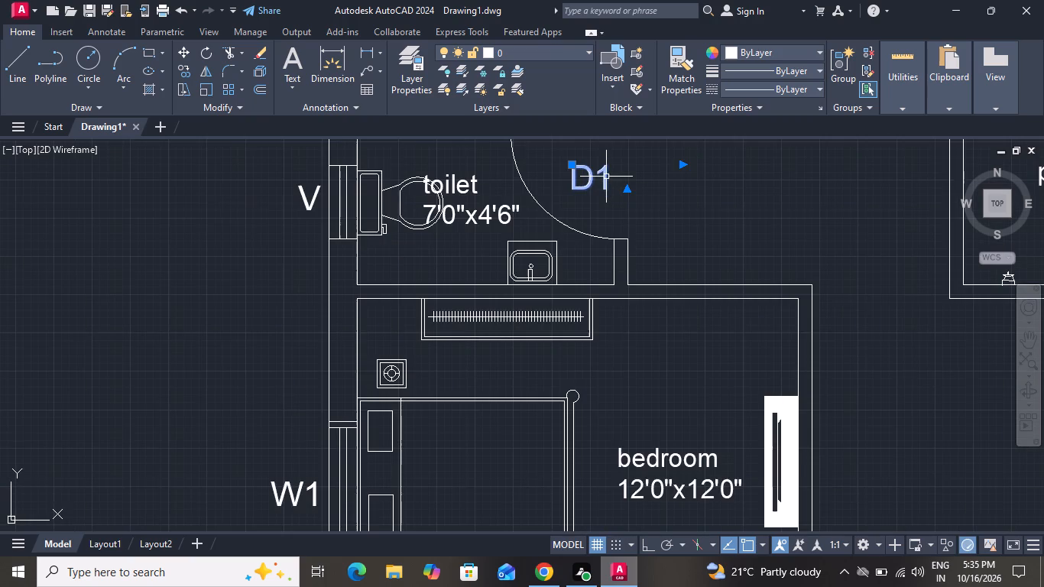
scroll(606, 177, up, 1)
double_click(606, 177)
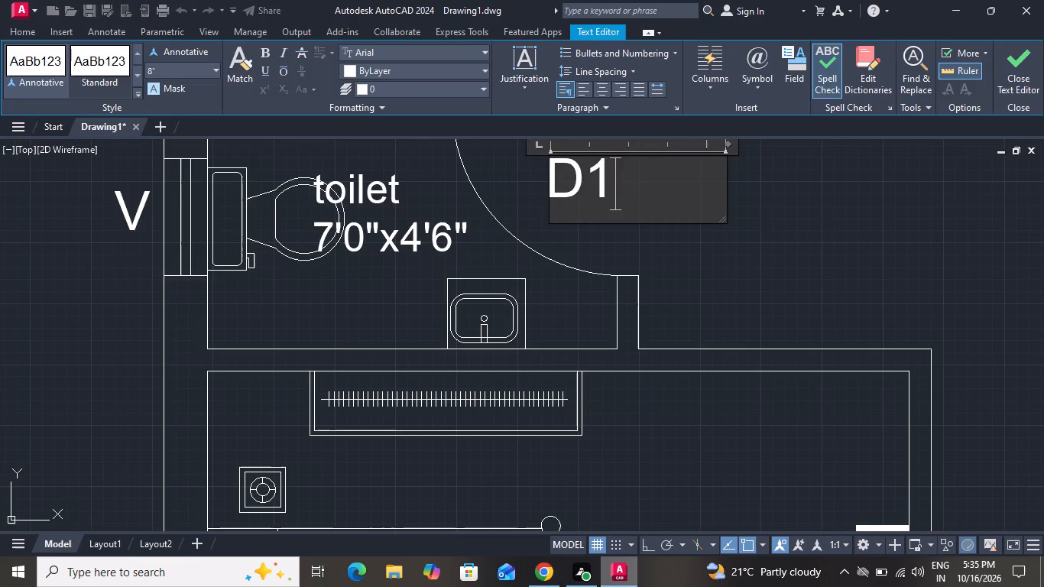
key(BackSpace)
key(2)
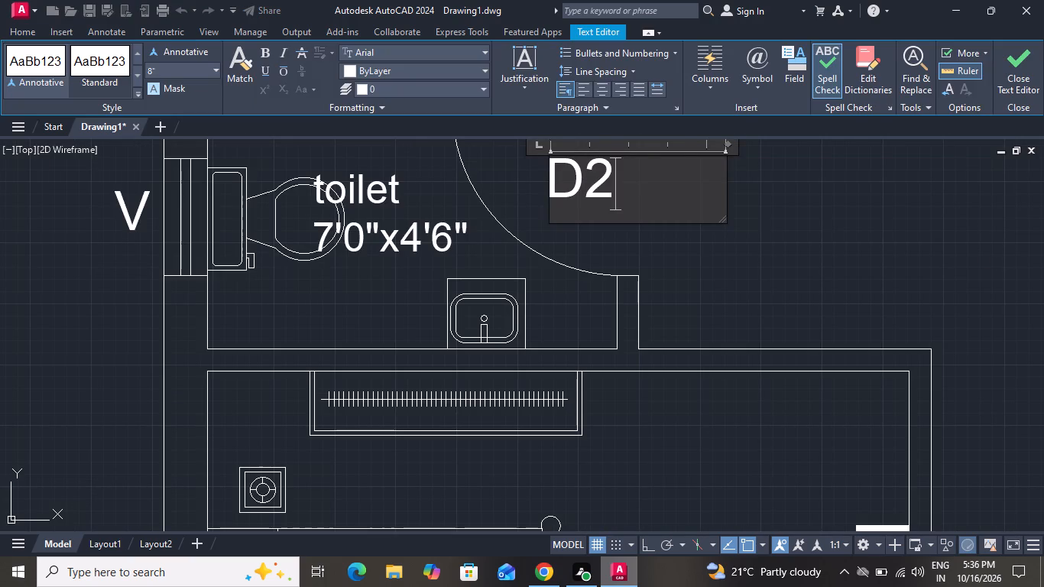
Change the D1 label at the main entrance door to D.
scroll(670, 167, down, 4)
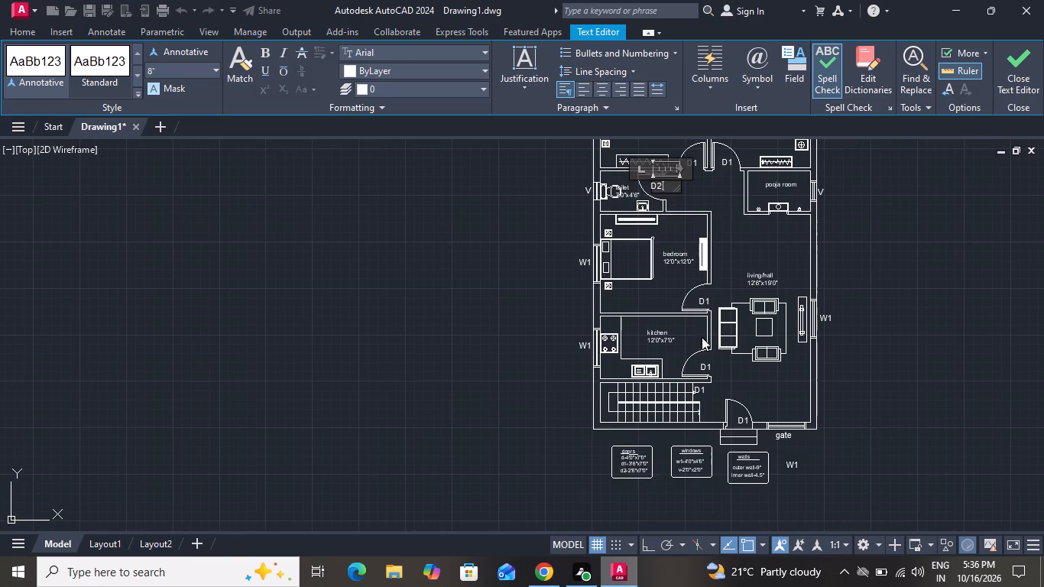
scroll(750, 420, up, 5)
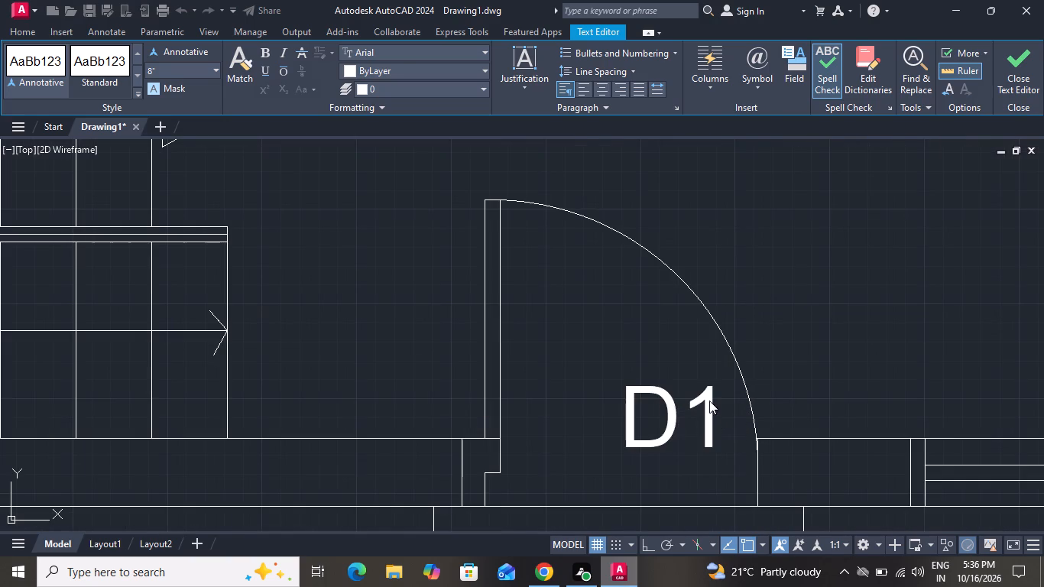
triple_click(709, 401)
click(695, 407)
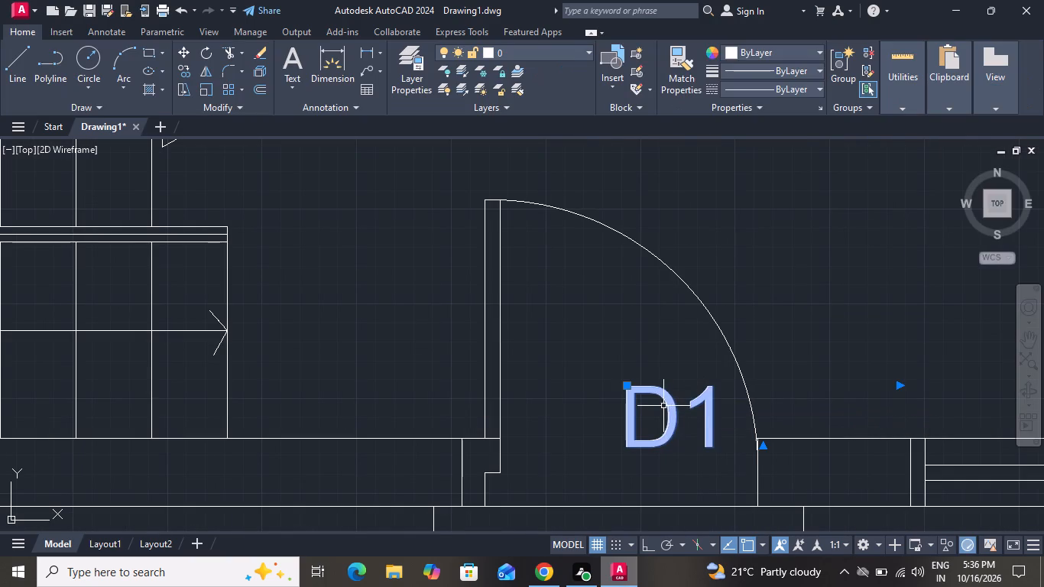
double_click(674, 402)
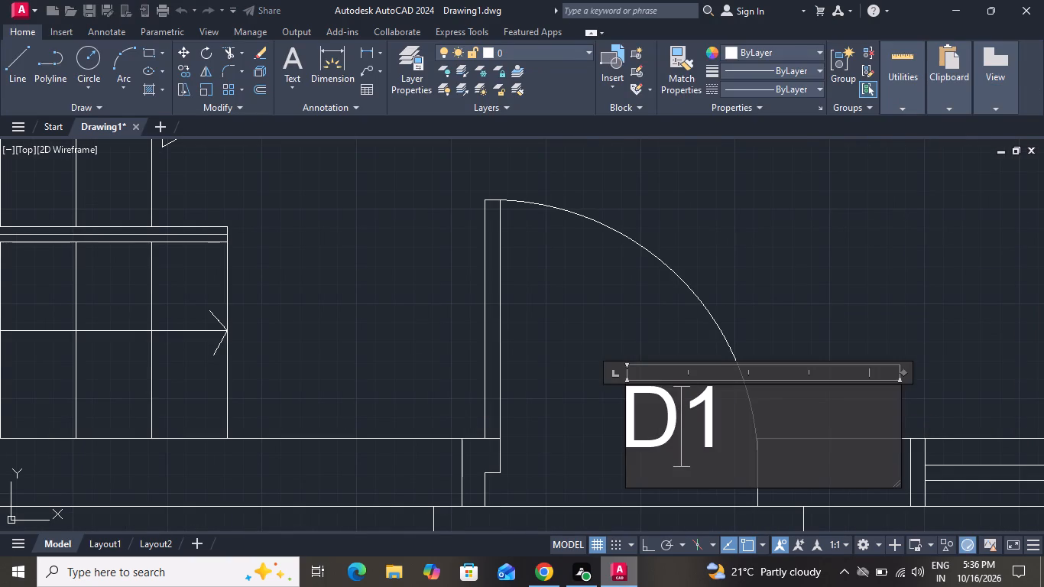
click(723, 402)
key(BackSpace)
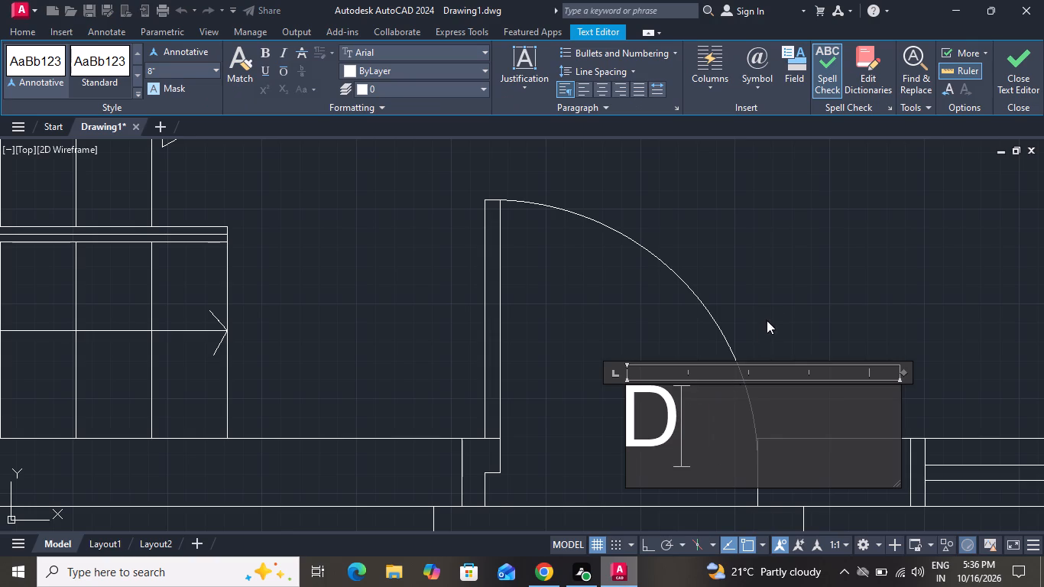
click(773, 303)
Replace the D1 text at the staircase arrowhead with UP.
scroll(773, 303, down, 2)
scroll(700, 279, down, 1)
scroll(539, 203, up, 1)
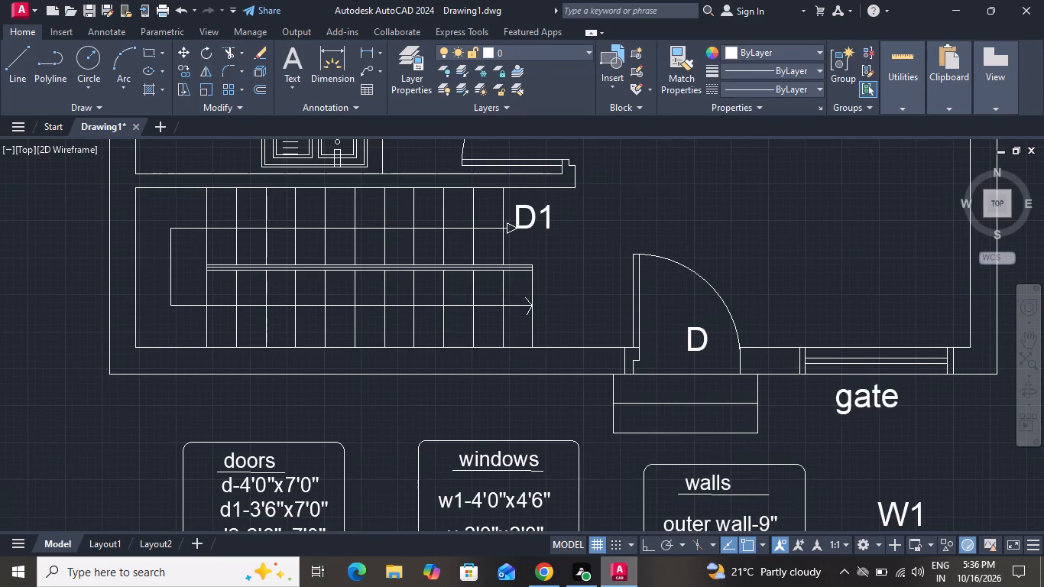
scroll(539, 203, up, 2)
triple_click(559, 225)
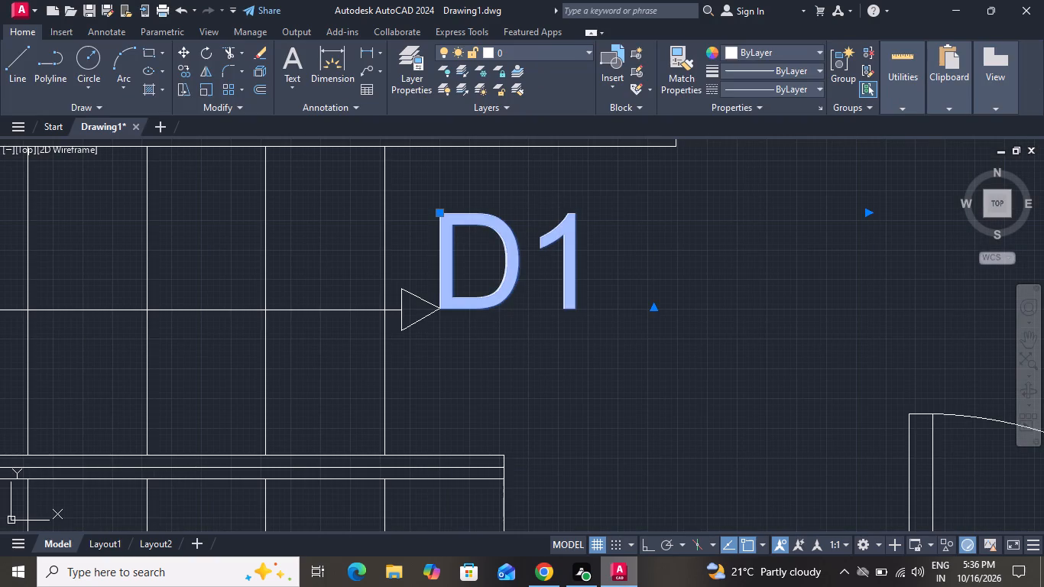
click(605, 235)
key(BackSpace)
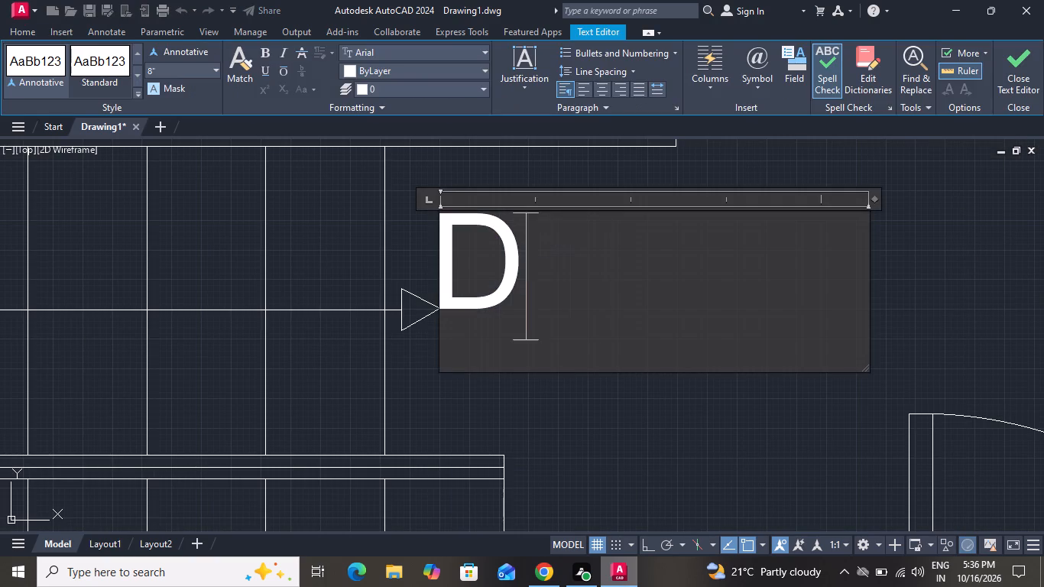
key(BackSpace)
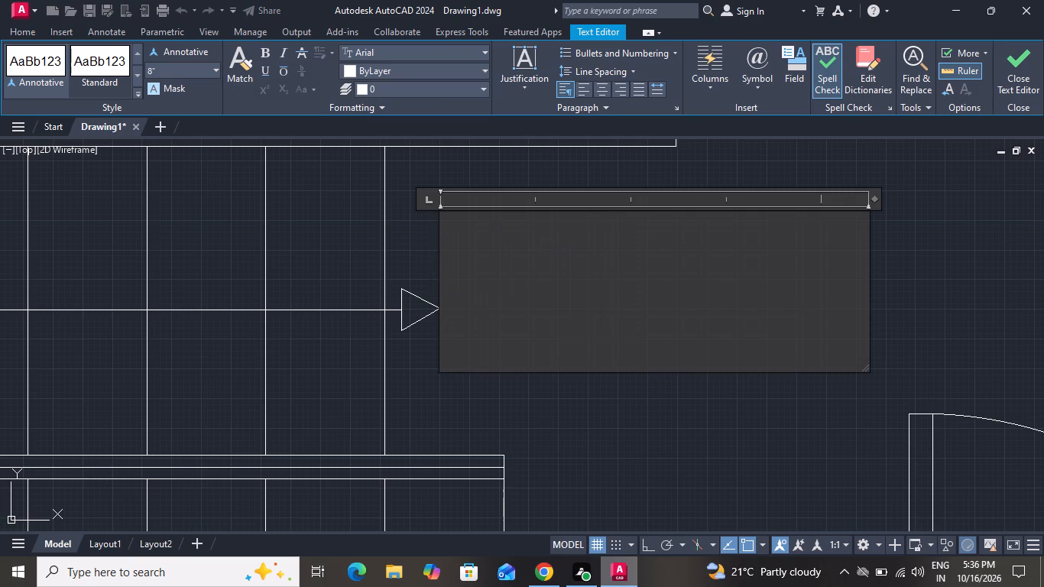
key(u)
key(p)
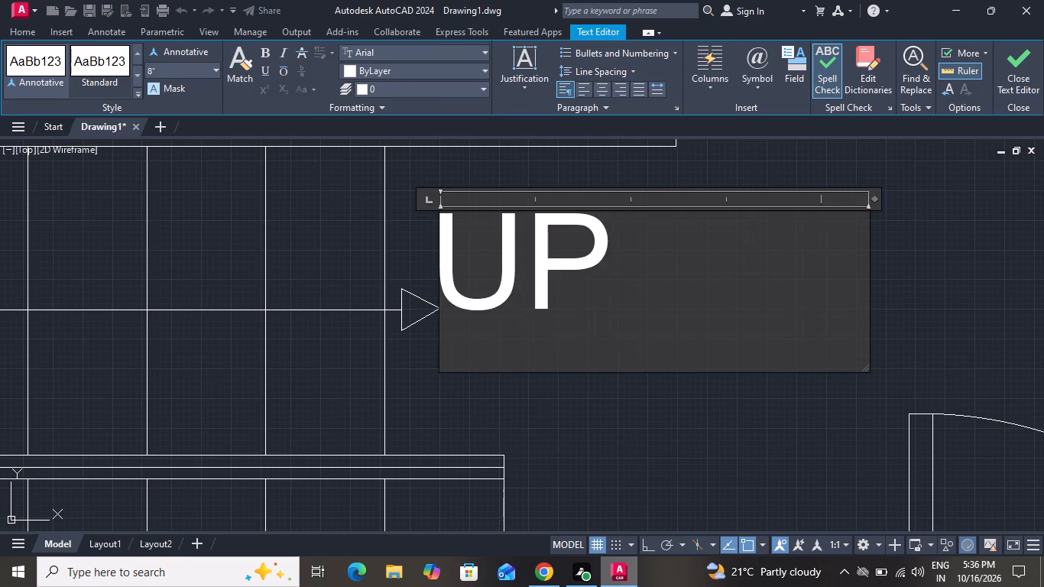
click(641, 406)
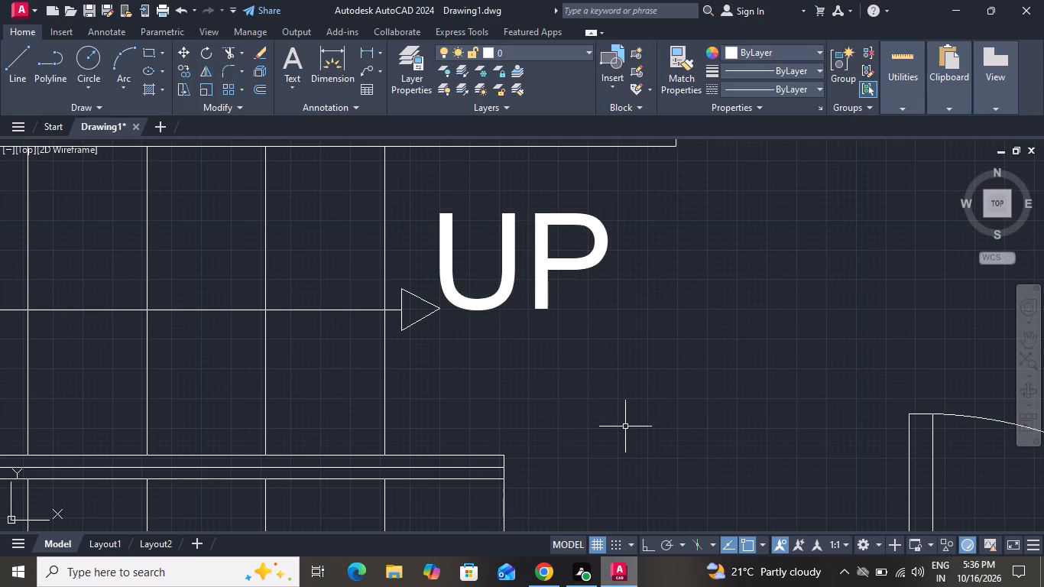
Add a linear dimension between the outer corners of the top bedroom wall, with its dimension line just above the wall.
scroll(828, 211, down, 3)
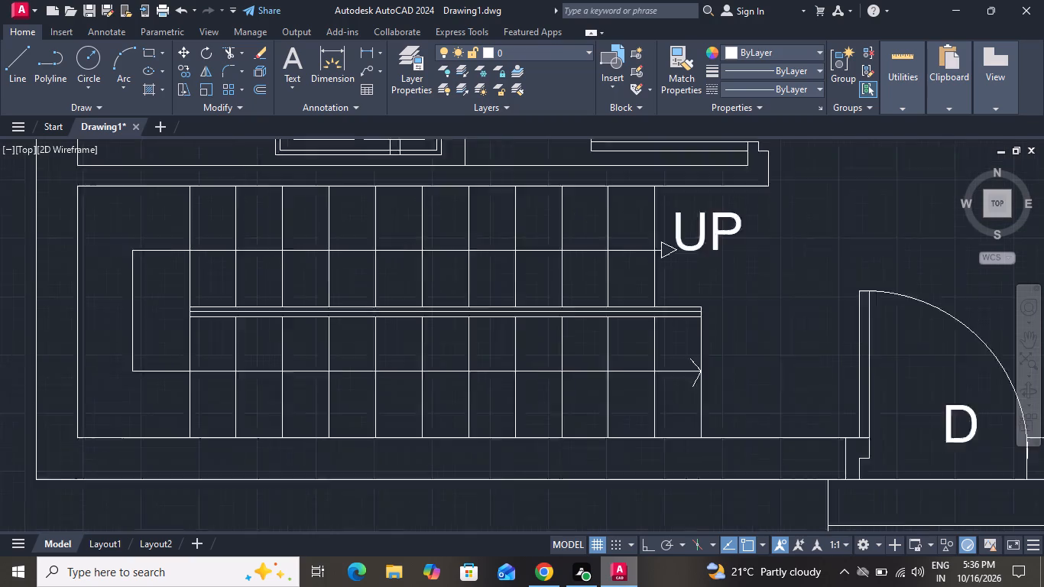
scroll(819, 218, down, 5)
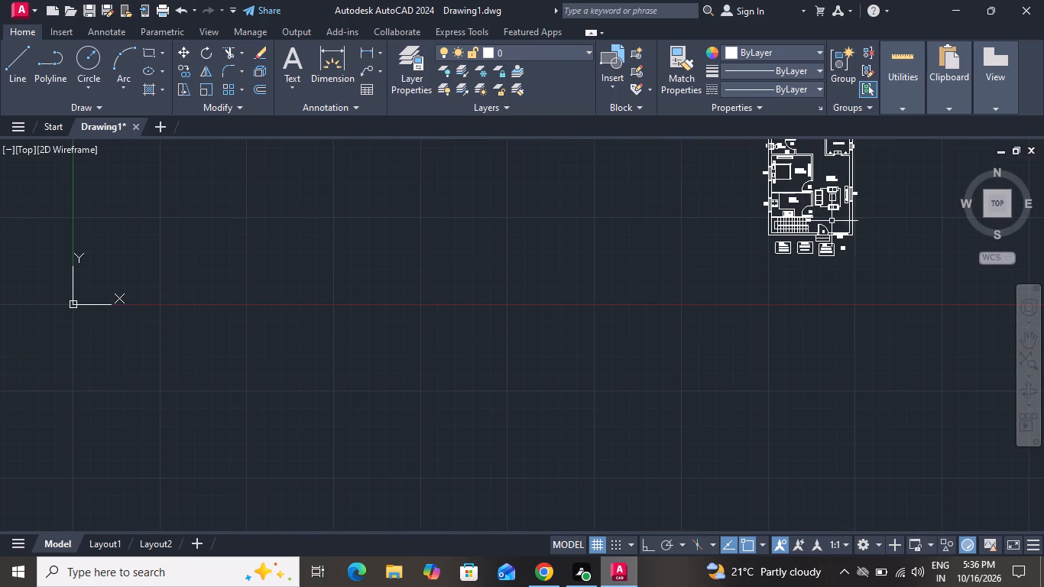
scroll(832, 224, down, 2)
scroll(848, 170, up, 6)
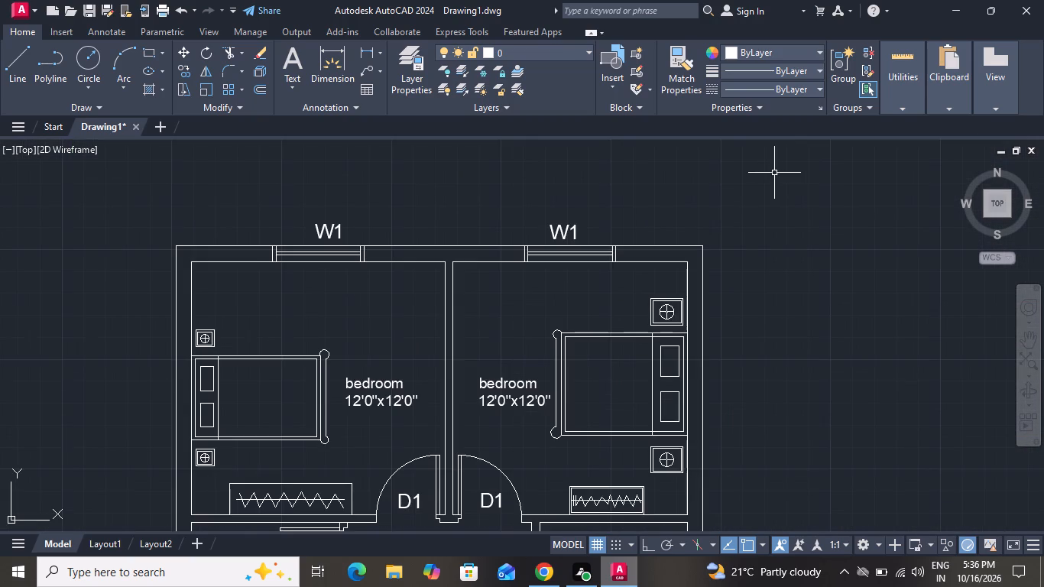
click(365, 54)
scroll(195, 218, up, 2)
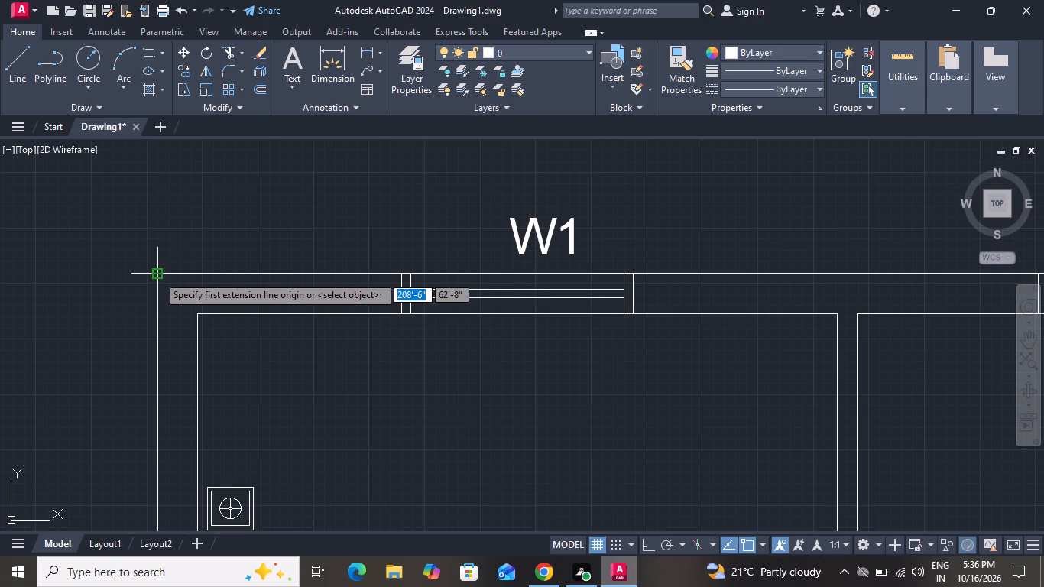
click(157, 275)
scroll(177, 287, down, 2)
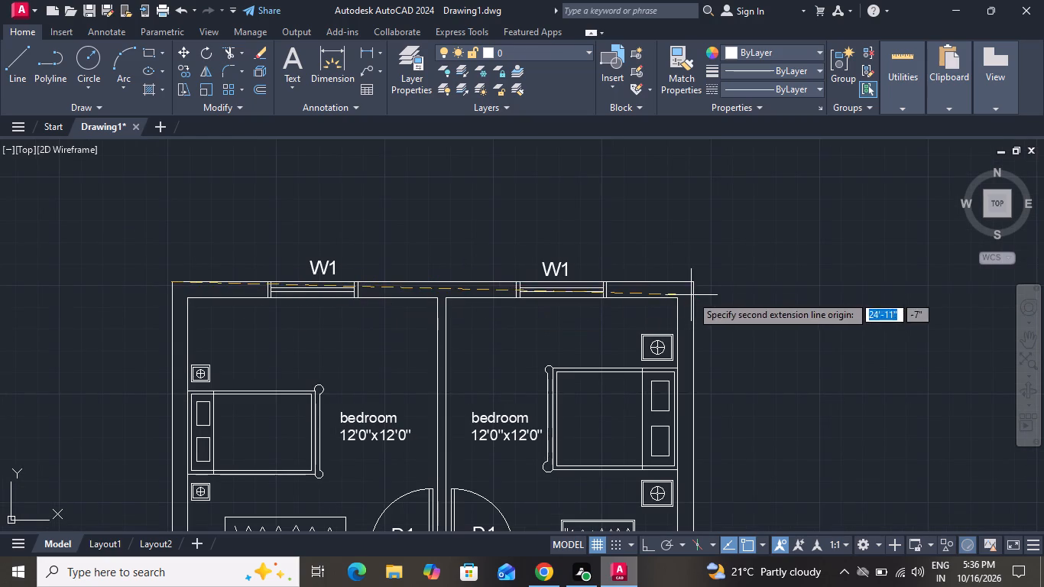
scroll(689, 279, up, 2)
click(690, 283)
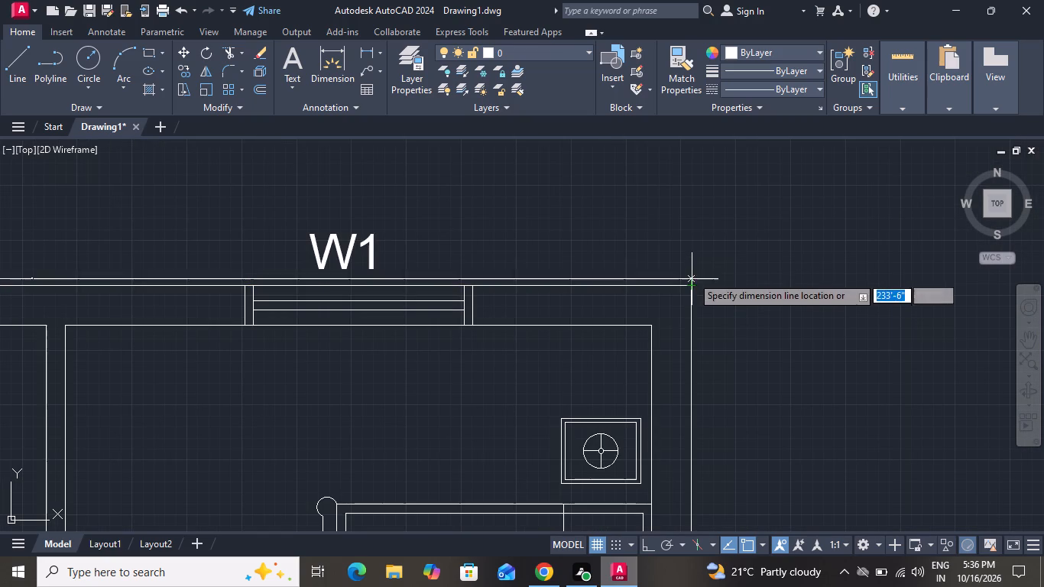
click(699, 233)
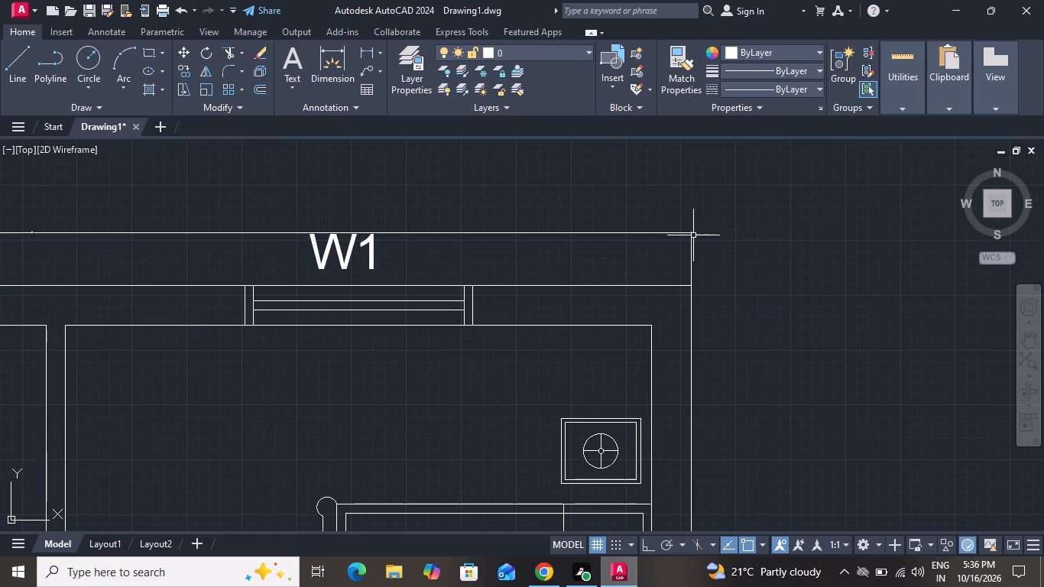
Modify the Standard dimension style to use a text height of 0'-10.18".
key(d)
key(space)
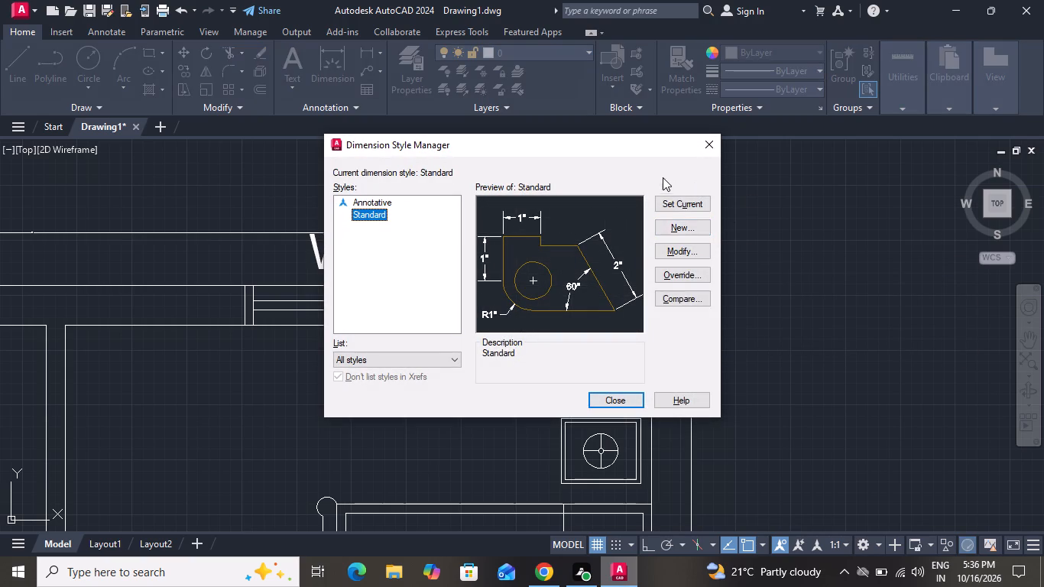
click(675, 247)
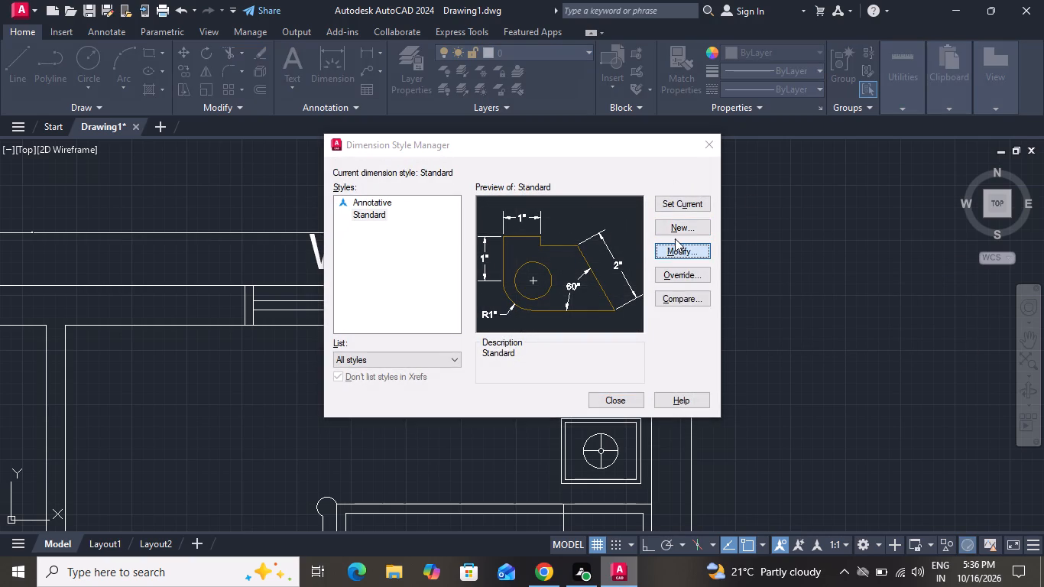
click(433, 109)
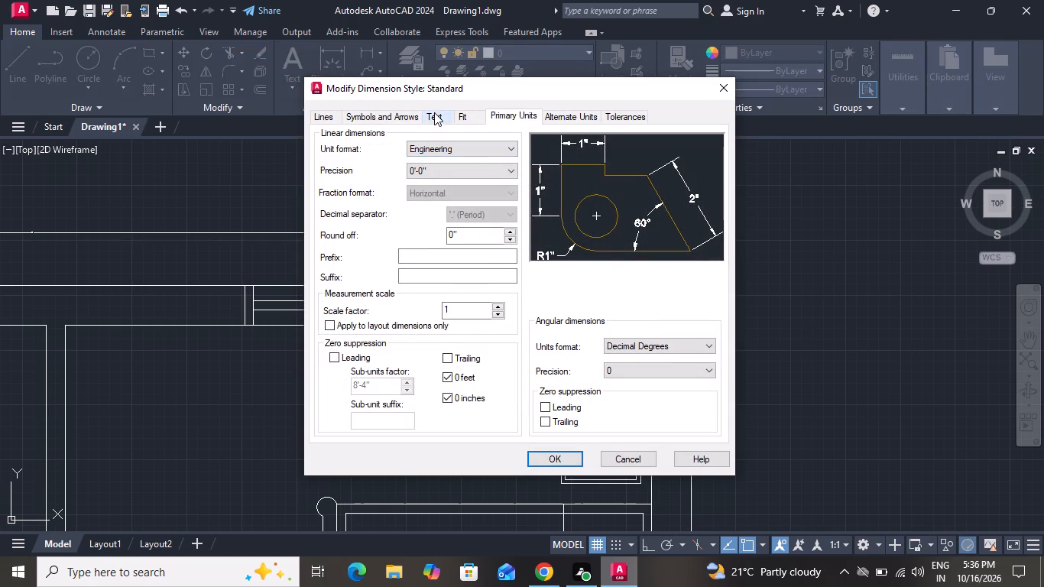
click(434, 113)
click(512, 245)
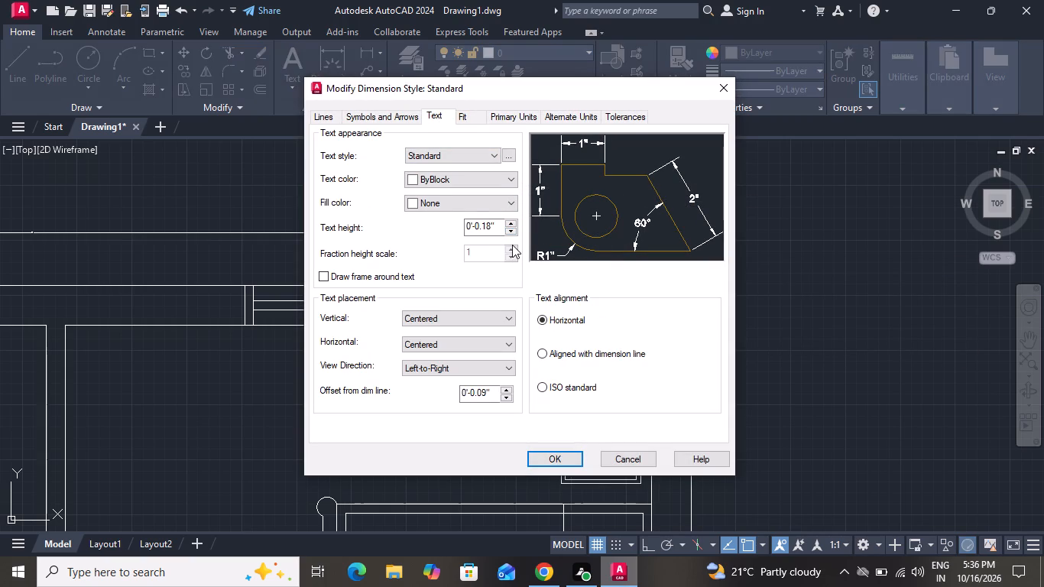
click(512, 245)
double_click(512, 245)
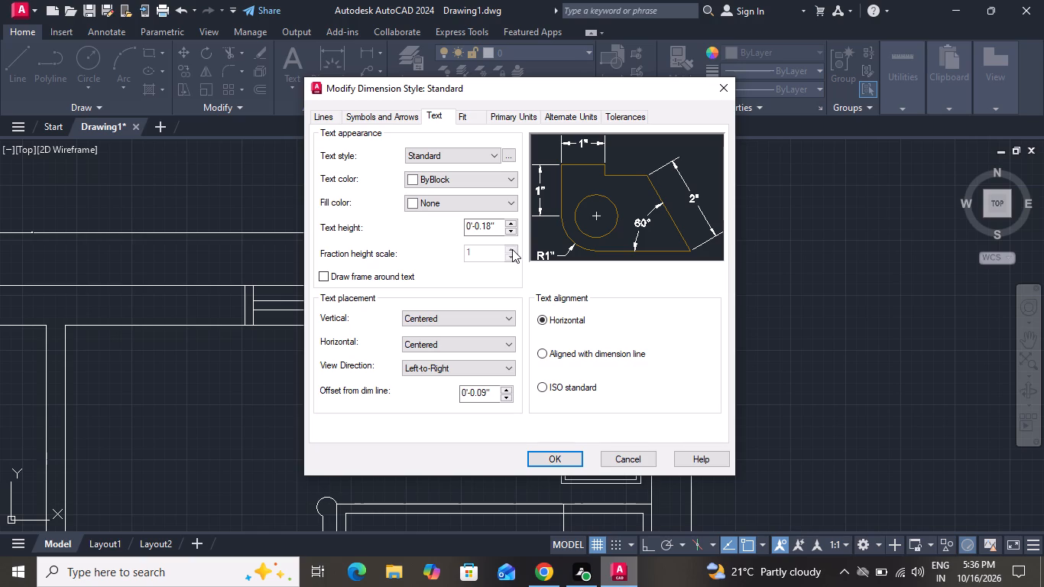
double_click(512, 249)
click(513, 221)
click(513, 221)
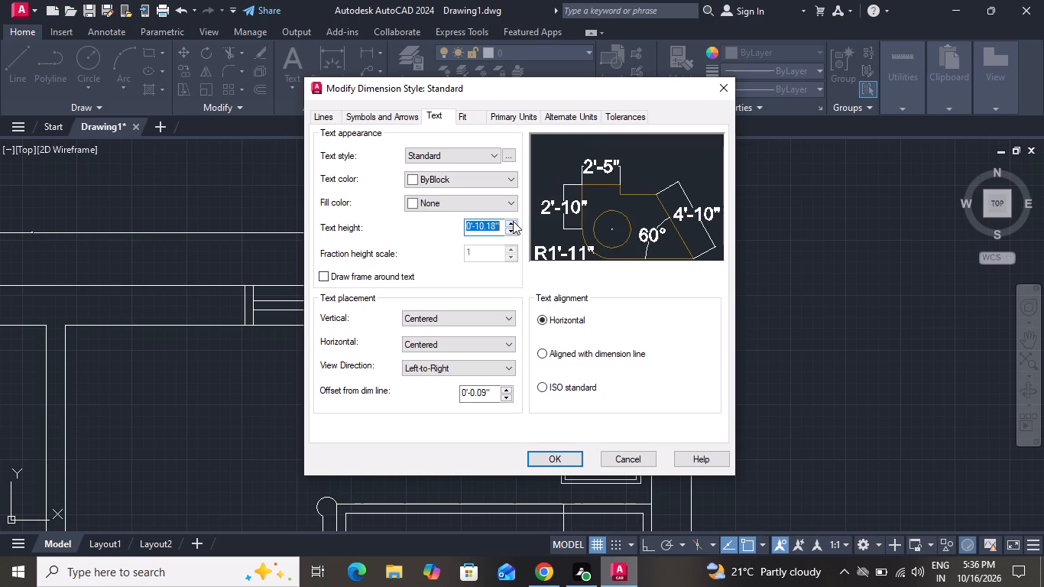
Enlarge the Standard dimension style's arrow size to about the height of the dimension text, and set the style current.
click(404, 118)
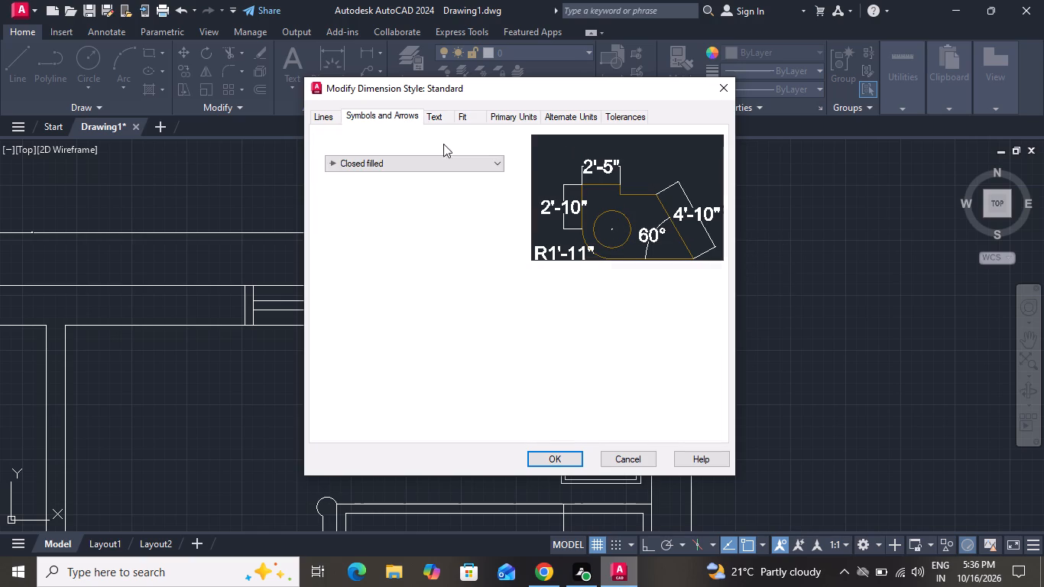
click(373, 262)
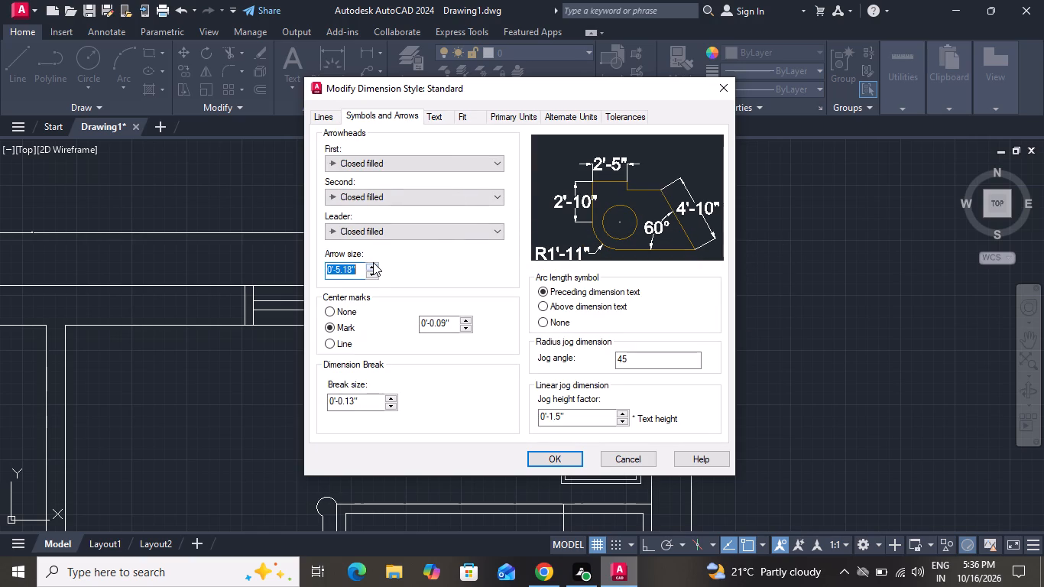
click(373, 262)
click(556, 456)
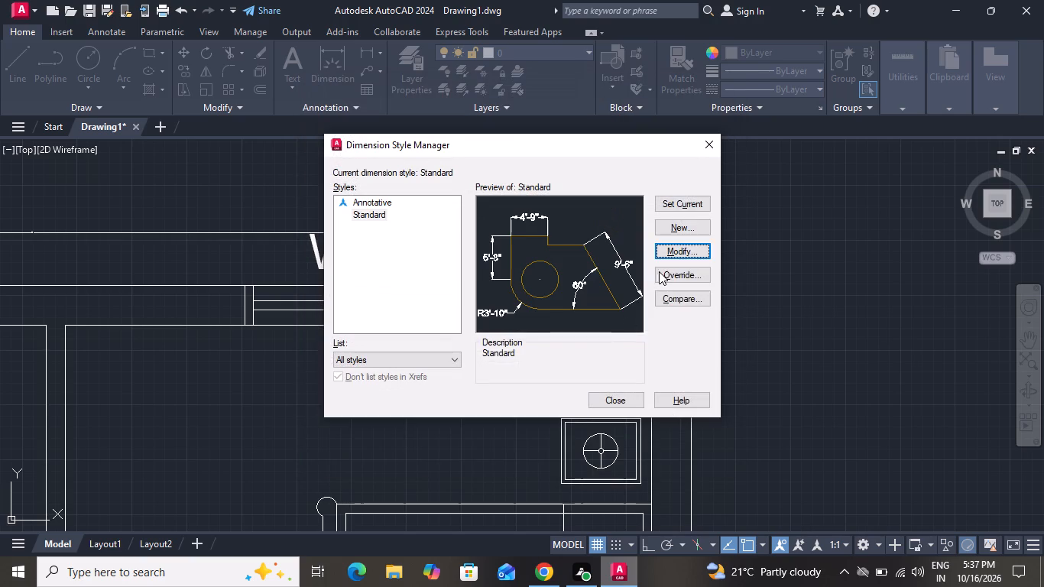
click(688, 199)
click(614, 403)
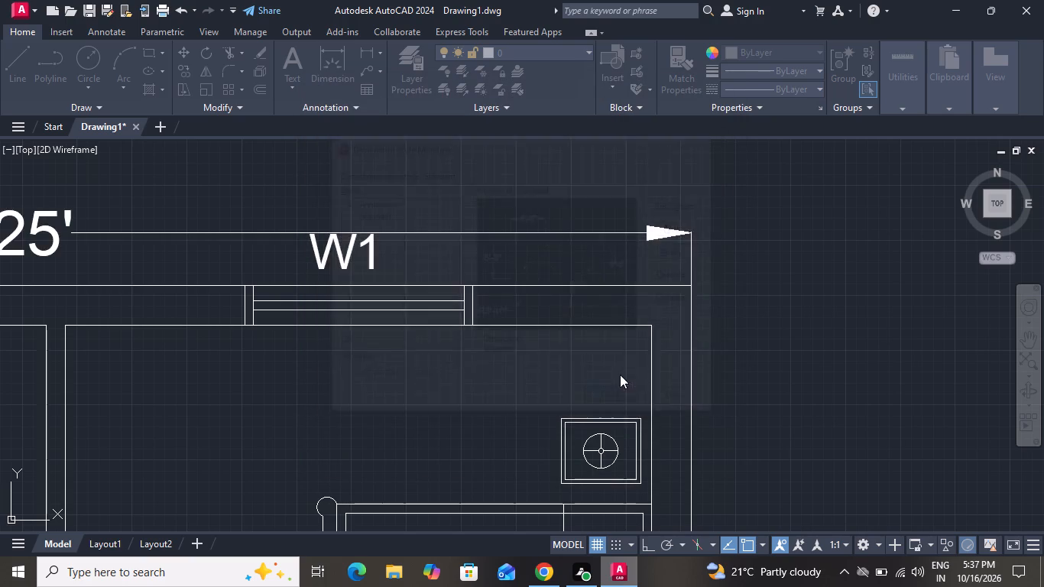
Add a linear dimension between the outer top and bottom corners of the plan's left wall, with its dimension line just outside the wall.
scroll(674, 369, down, 2)
scroll(690, 371, up, 1)
click(368, 55)
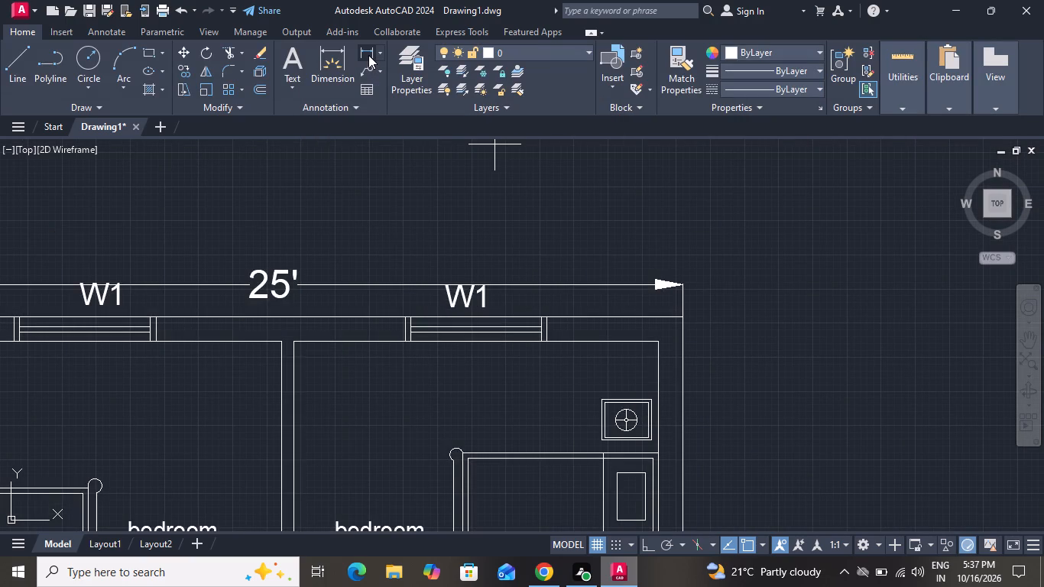
scroll(398, 102, down, 3)
scroll(443, 128, up, 1)
scroll(469, 193, down, 1)
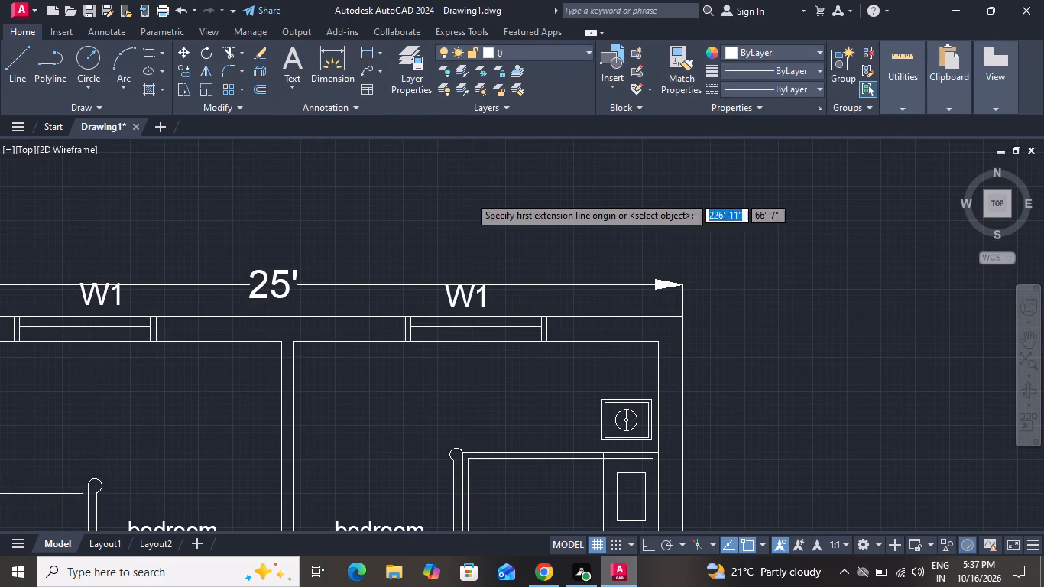
scroll(470, 202, down, 2)
scroll(319, 241, up, 3)
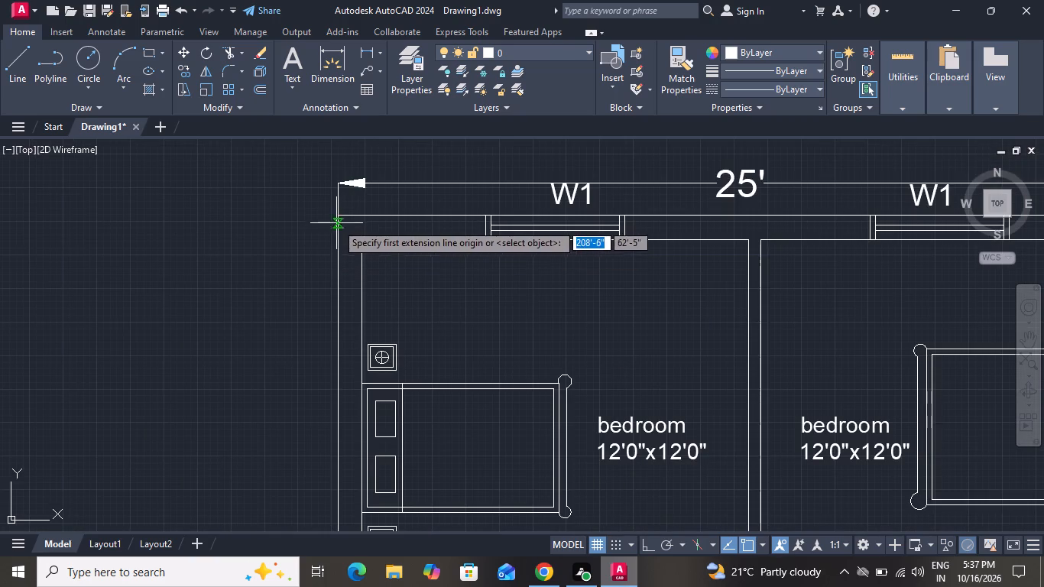
click(341, 215)
scroll(365, 266, down, 1)
scroll(378, 250, up, 1)
scroll(381, 239, down, 1)
scroll(391, 195, up, 1)
scroll(397, 192, down, 2)
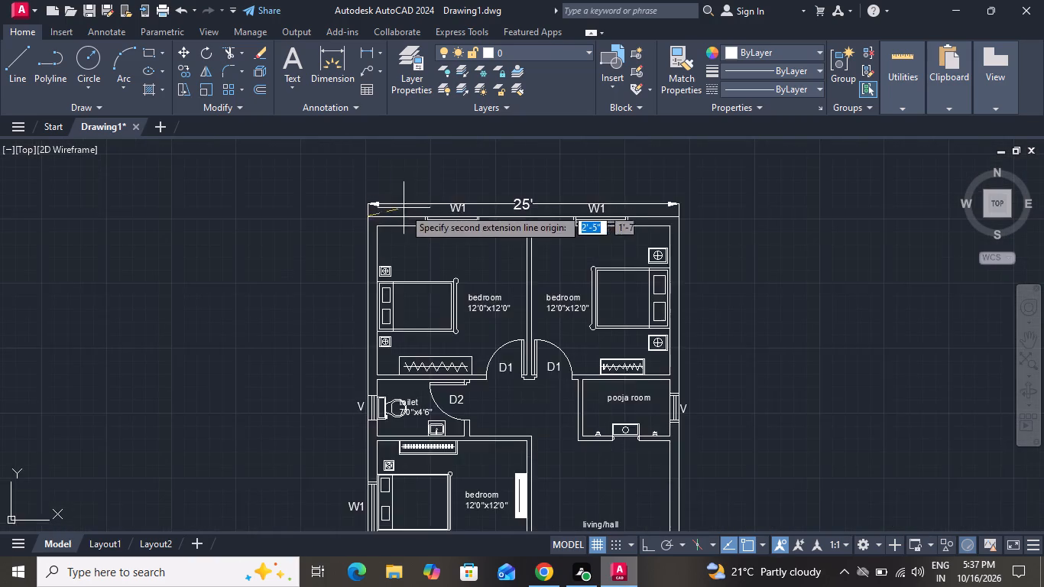
scroll(404, 208, down, 1)
scroll(410, 211, up, 1)
scroll(416, 217, down, 4)
scroll(396, 323, up, 3)
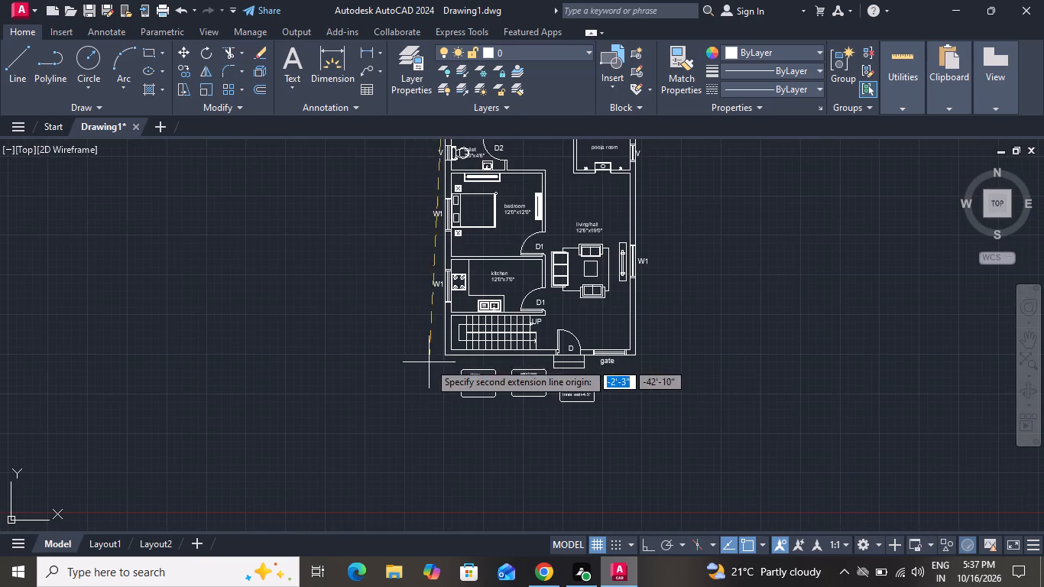
scroll(435, 362, up, 1)
scroll(436, 360, down, 1)
scroll(441, 355, up, 4)
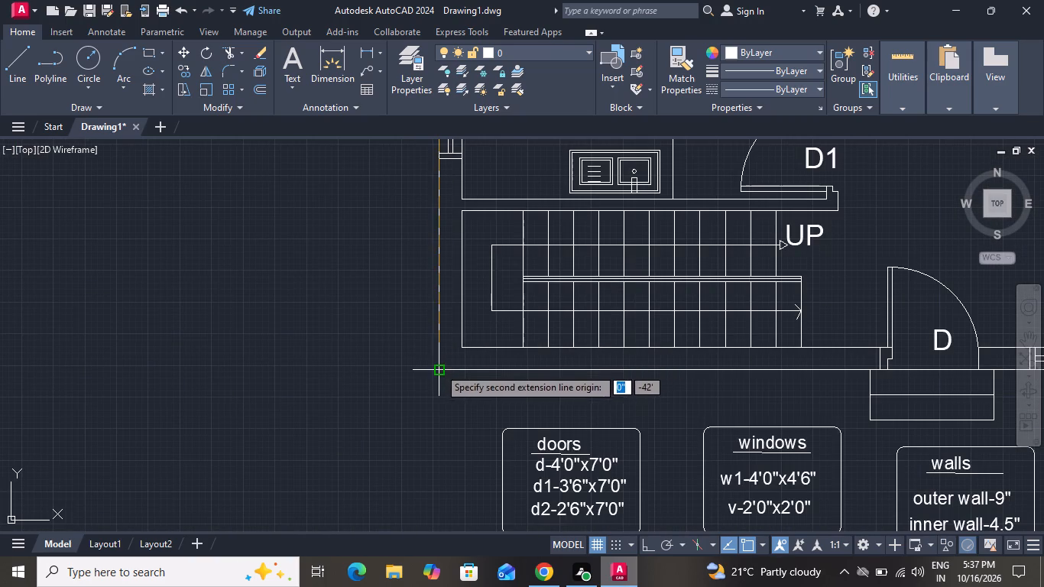
click(439, 368)
scroll(405, 383, up, 1)
scroll(404, 383, down, 1)
scroll(401, 381, up, 1)
scroll(401, 381, down, 1)
scroll(399, 380, up, 1)
scroll(399, 380, down, 1)
scroll(399, 380, up, 1)
scroll(399, 380, down, 4)
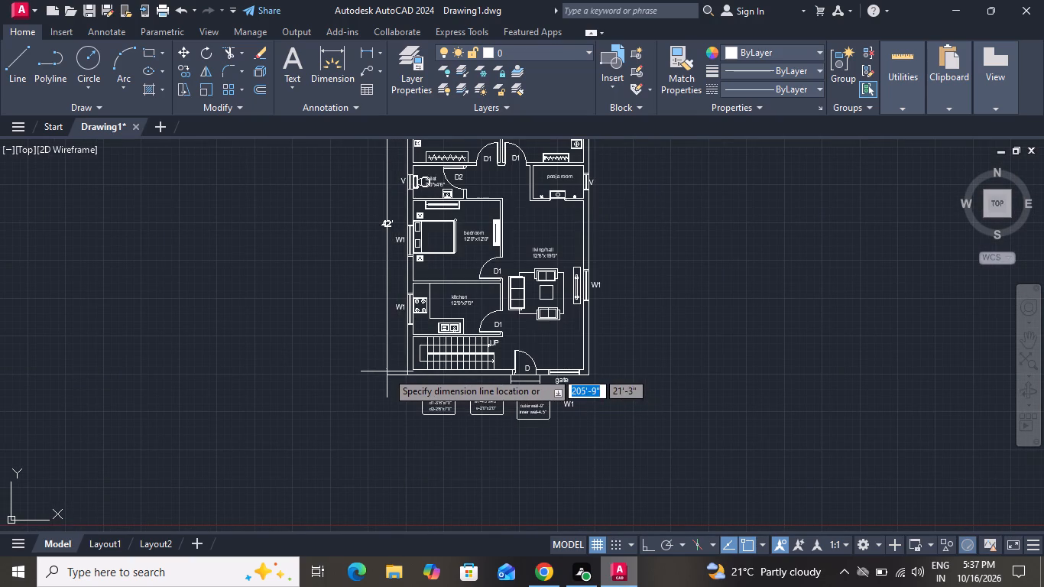
click(395, 365)
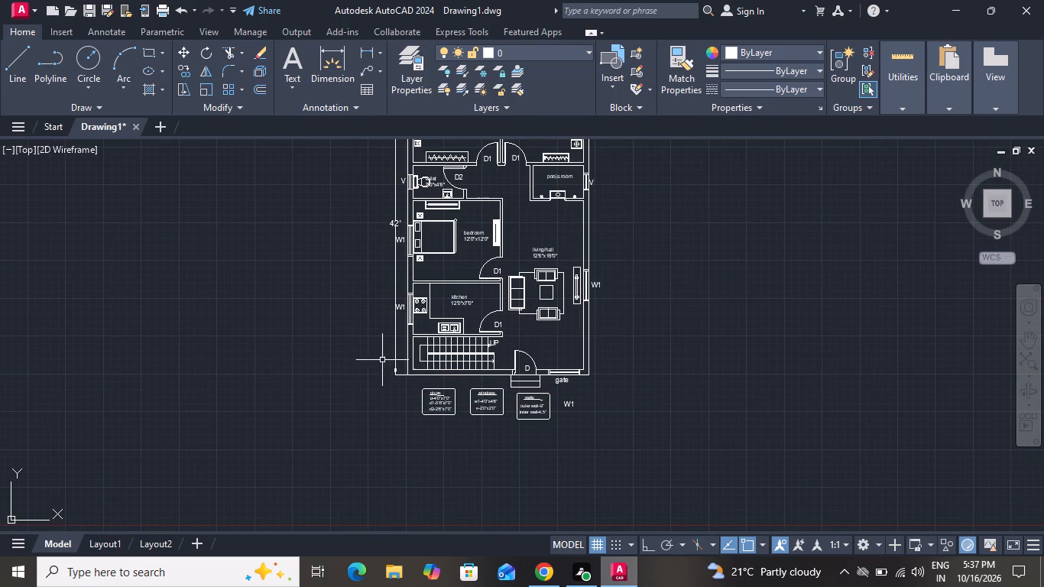
Start a Solid hatch and fill the wall sections beside and between the two W1 windows of the top bedrooms.
scroll(368, 377, down, 2)
scroll(466, 261, up, 3)
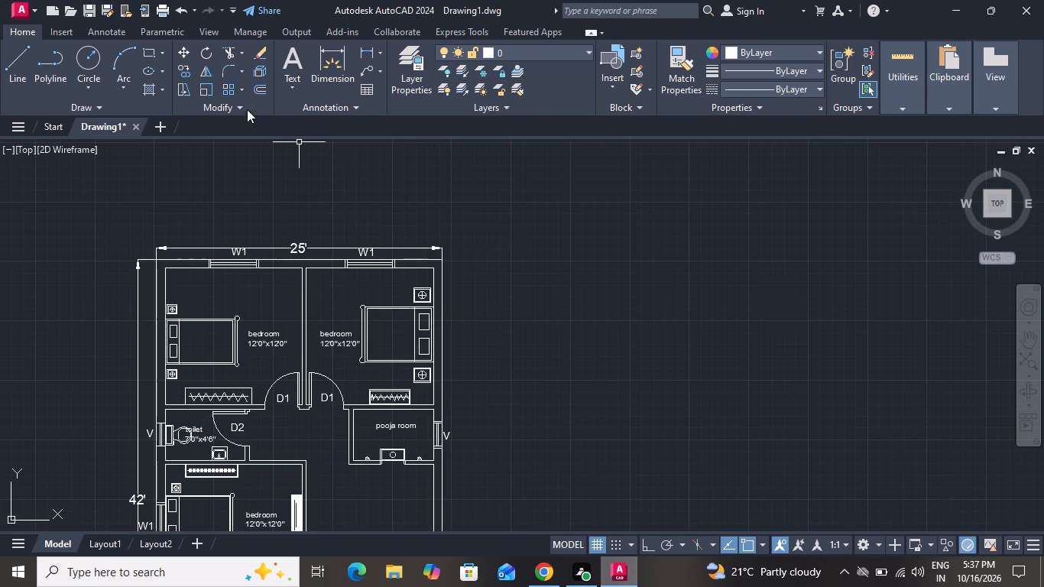
click(151, 85)
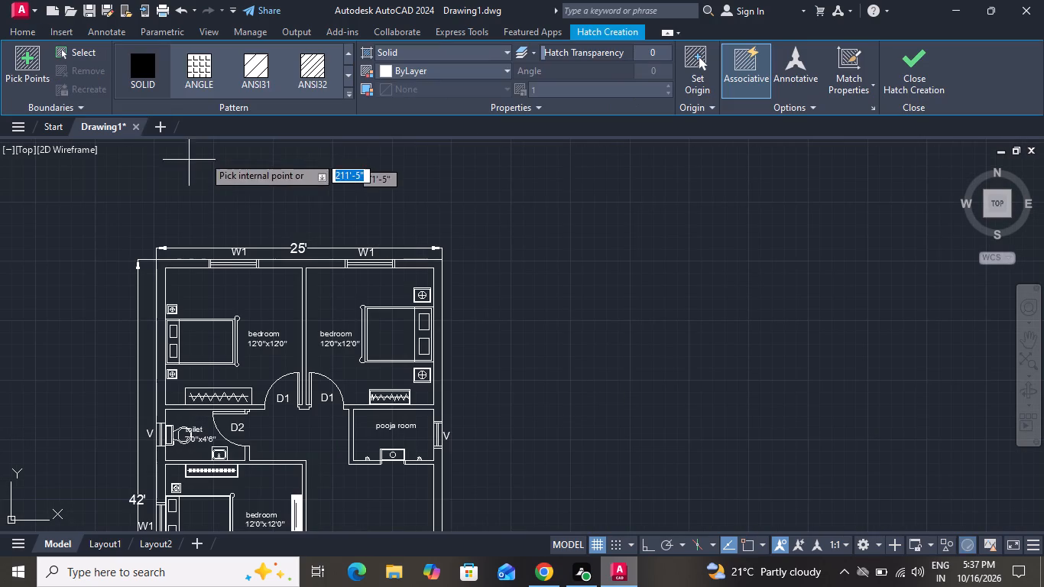
click(151, 73)
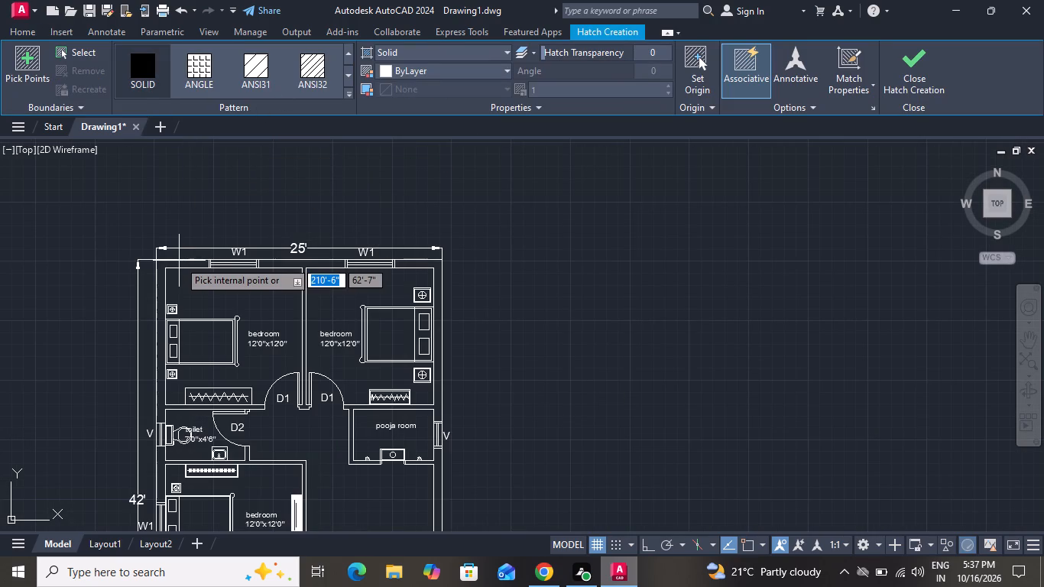
scroll(178, 261, up, 1)
click(177, 266)
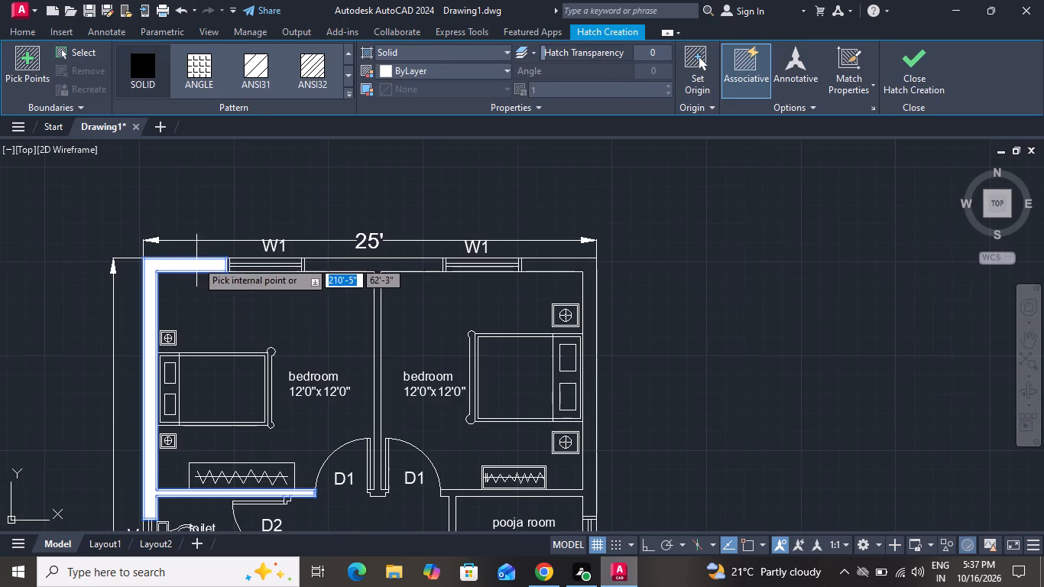
click(378, 266)
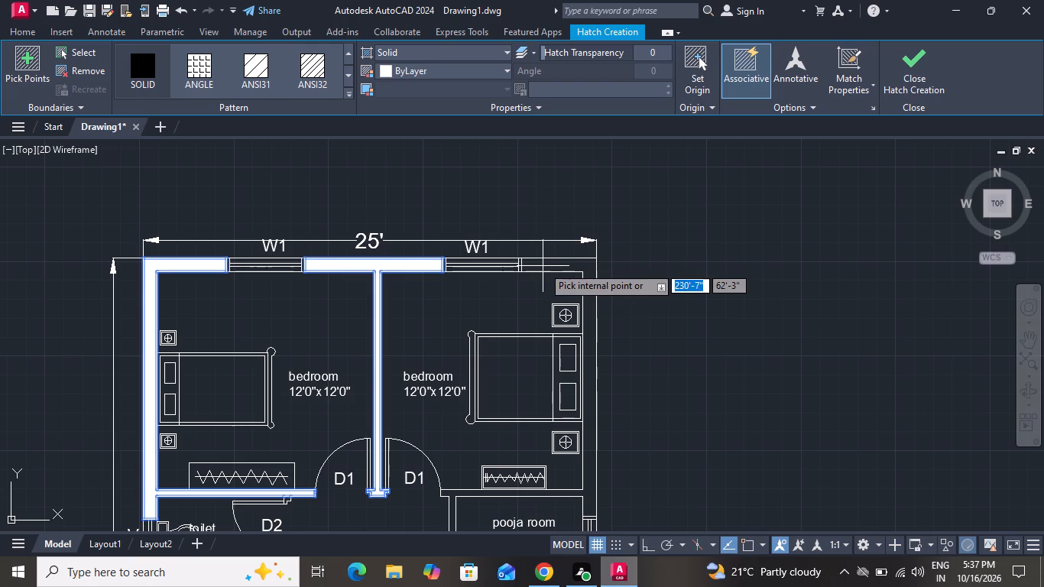
click(543, 266)
Add the remaining walls around the lower bedroom, kitchen, staircase, entrance, gate and living/hall to the solid hatch.
scroll(586, 210, down, 4)
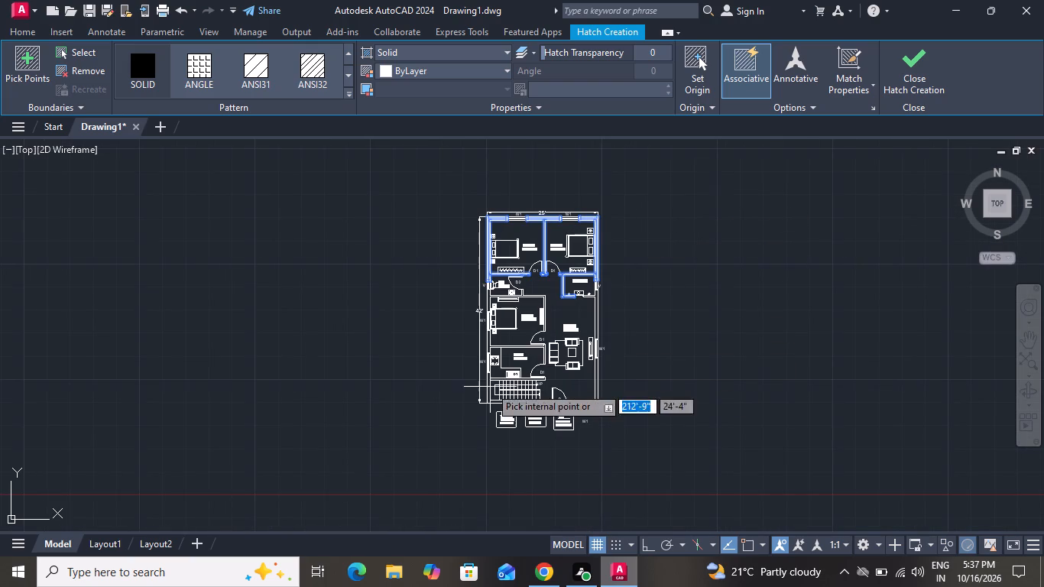
scroll(475, 385, up, 2)
click(504, 282)
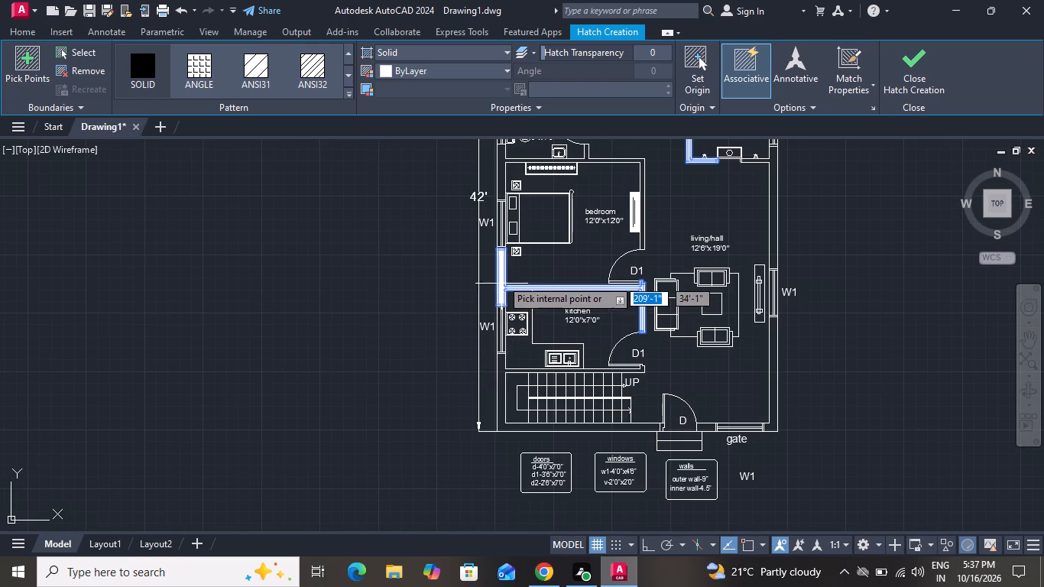
click(500, 185)
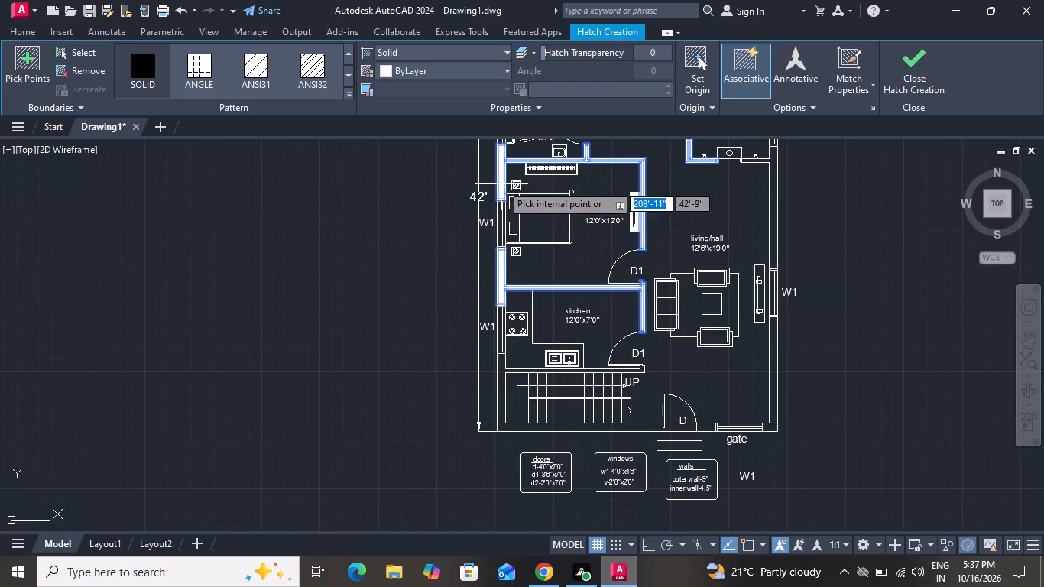
click(593, 427)
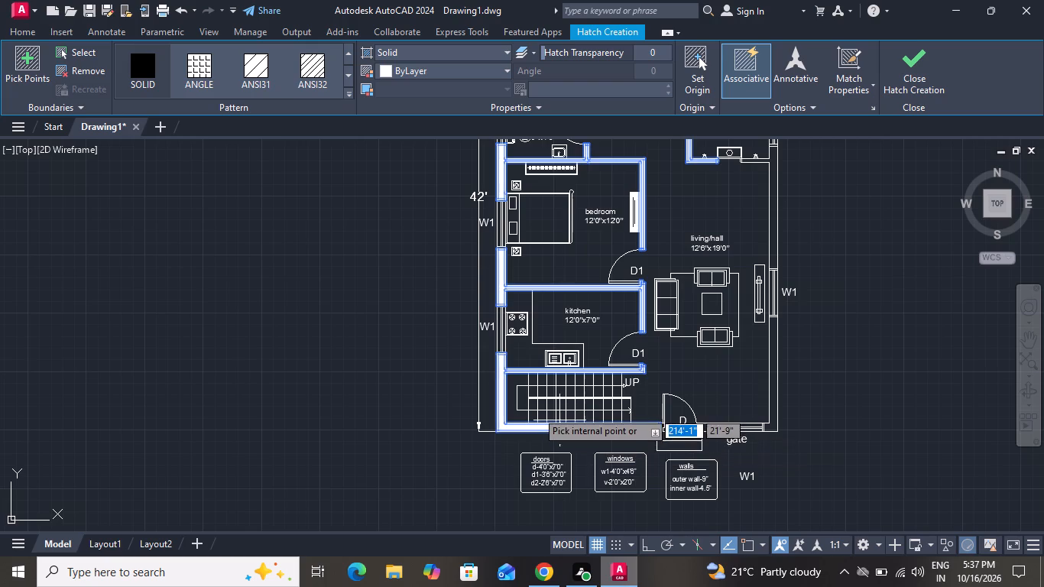
click(771, 425)
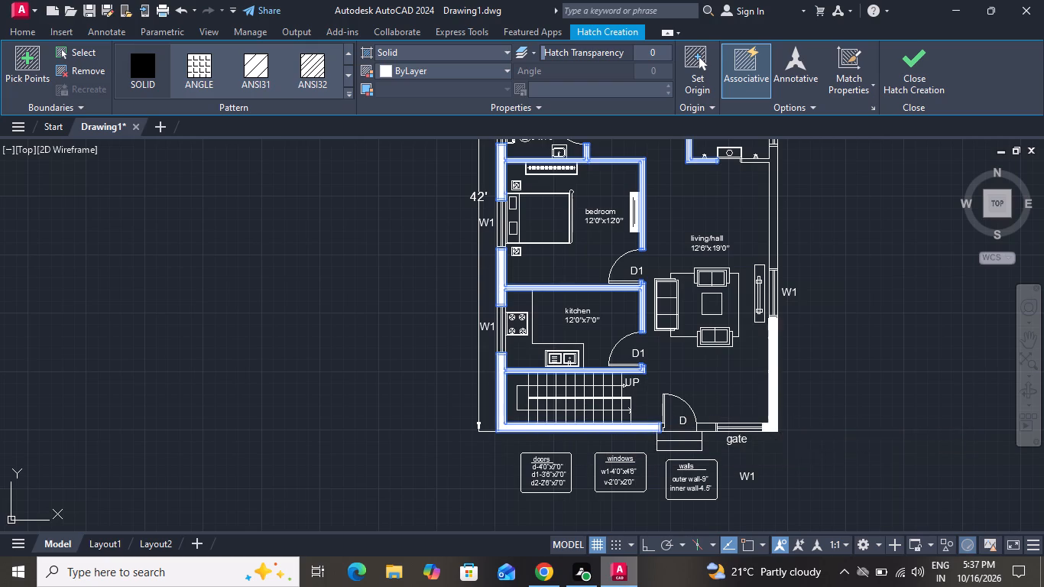
click(705, 428)
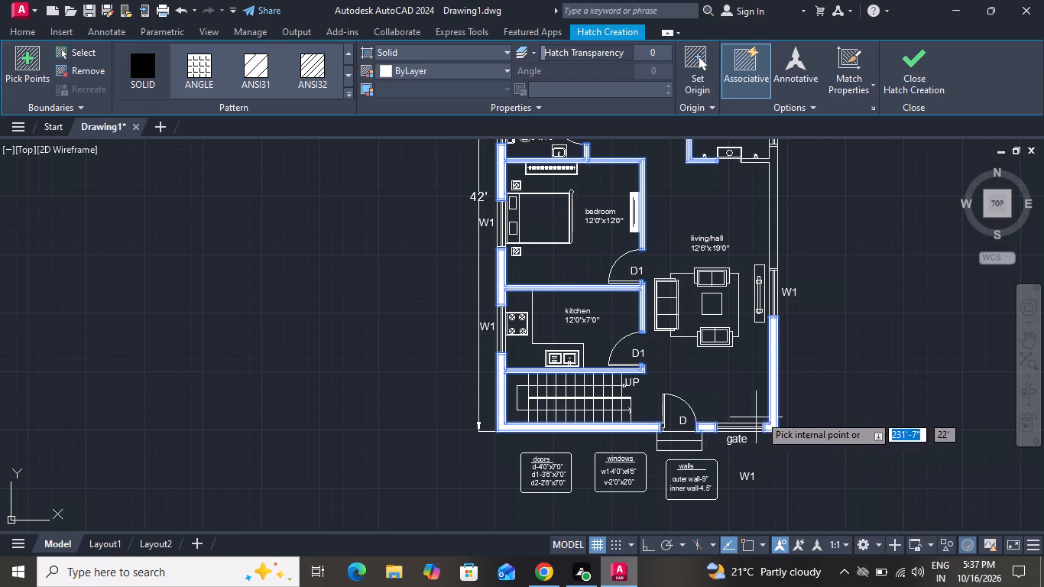
click(774, 246)
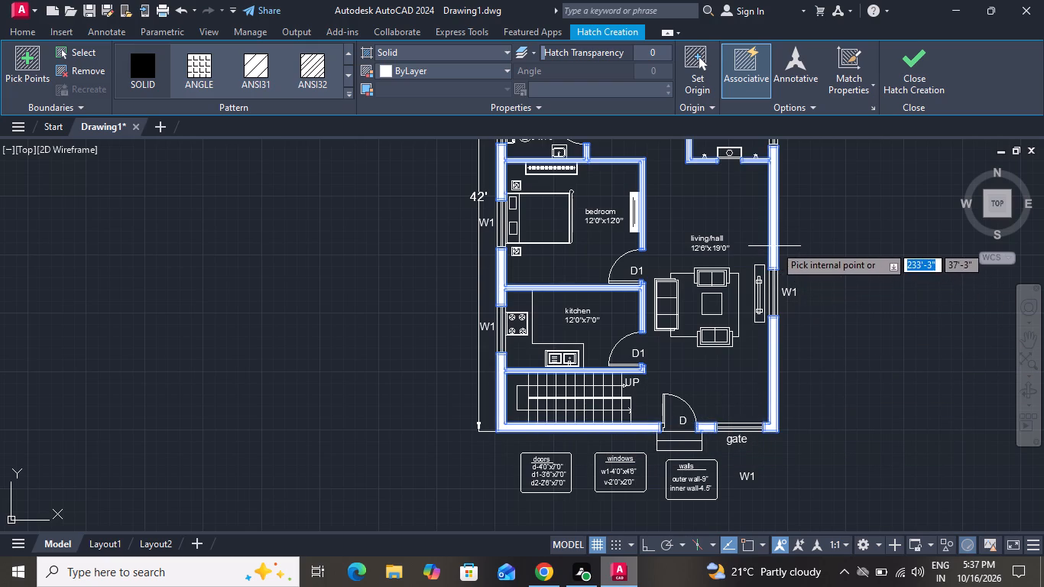
Browse the hatch colour choices and finish the solid wall hatch.
scroll(835, 351, down, 3)
scroll(792, 293, up, 4)
click(430, 73)
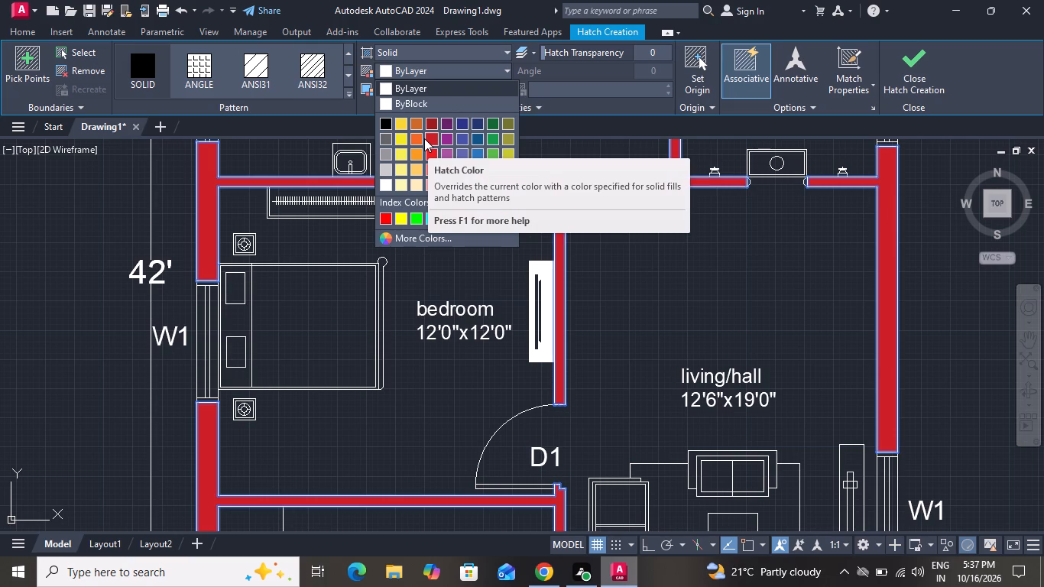
scroll(449, 190, down, 3)
scroll(504, 287, down, 5)
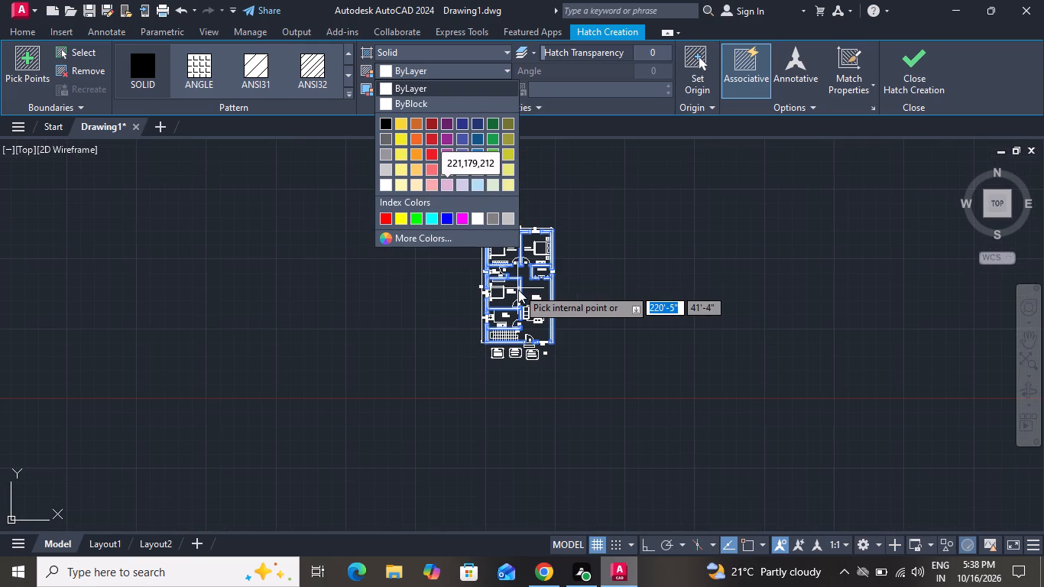
click(588, 444)
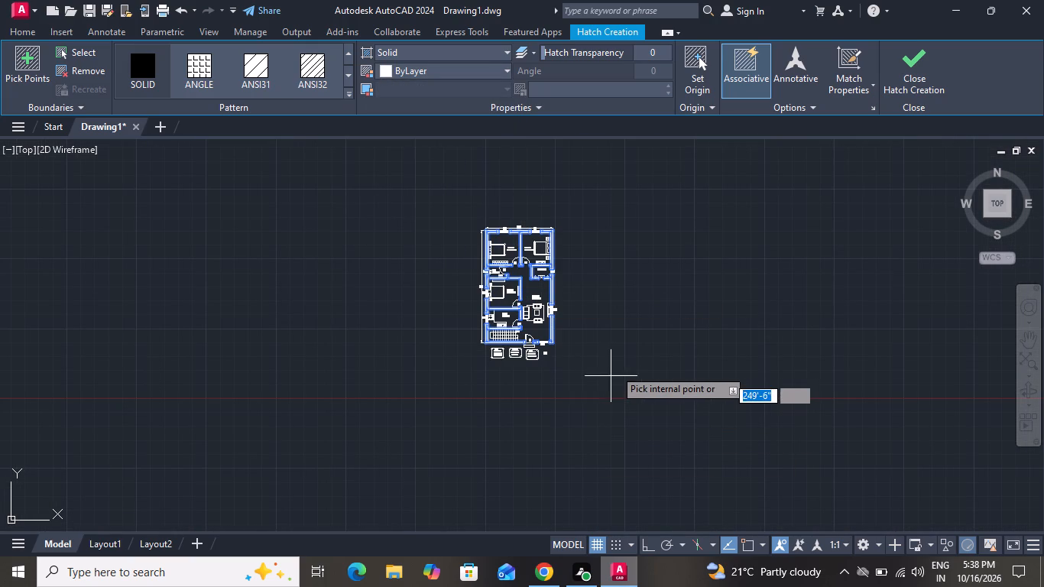
key(Escape)
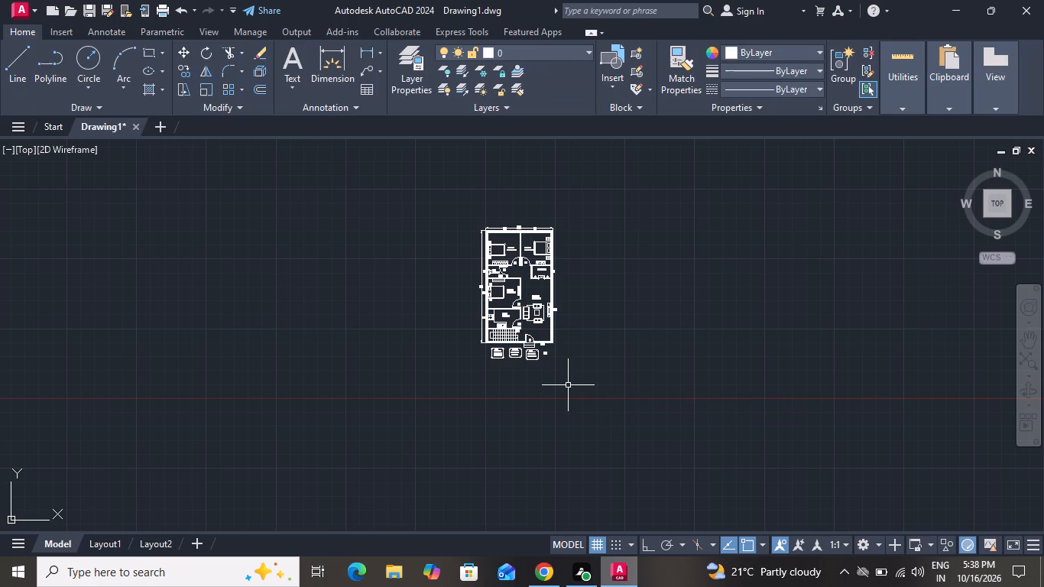
Change the colour of the solid wall hatch to the light red 242,113,114.
scroll(484, 240, up, 1)
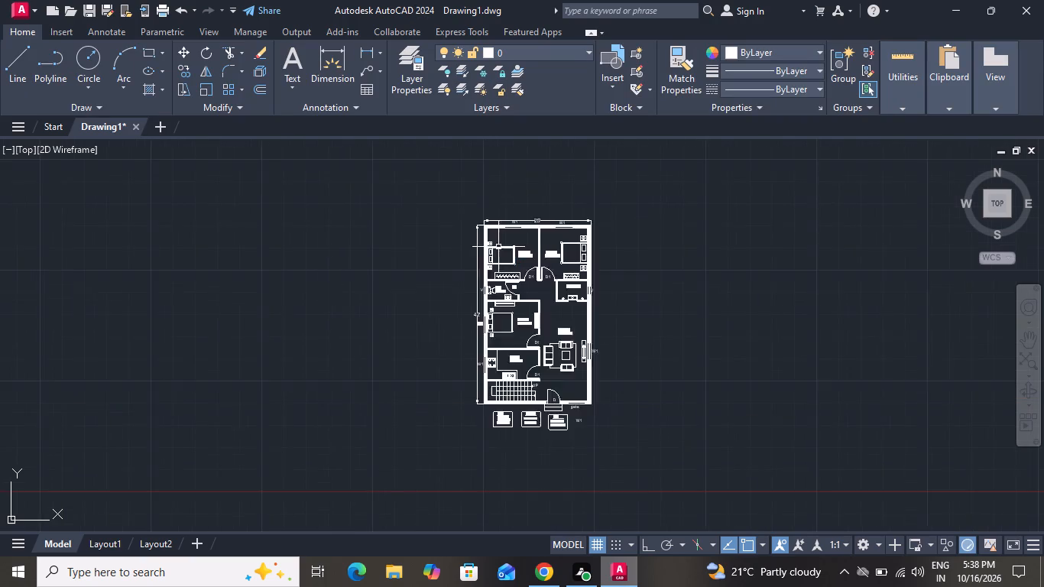
scroll(514, 257, up, 1)
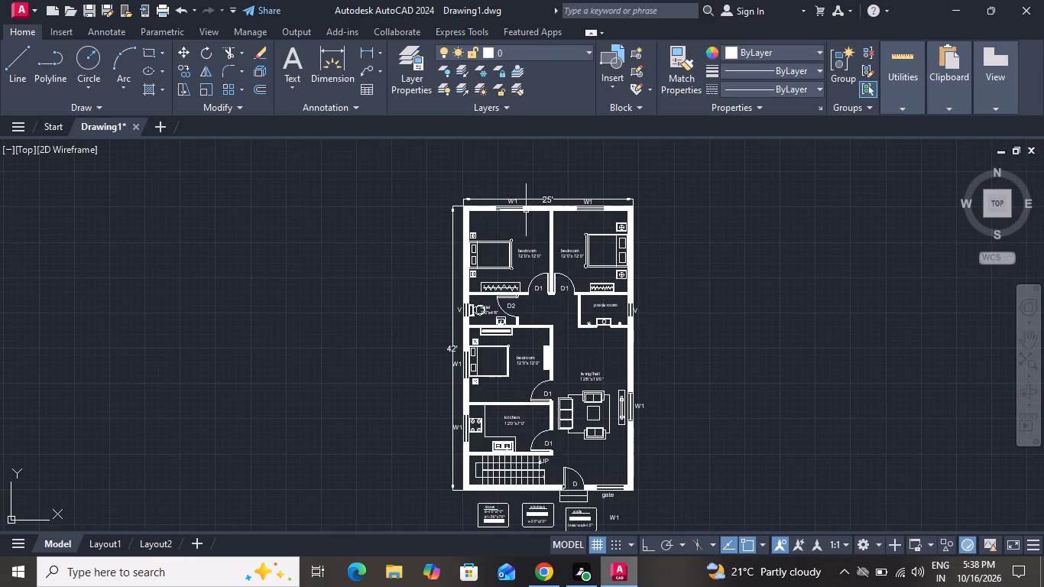
scroll(559, 350, up, 2)
scroll(560, 351, down, 1)
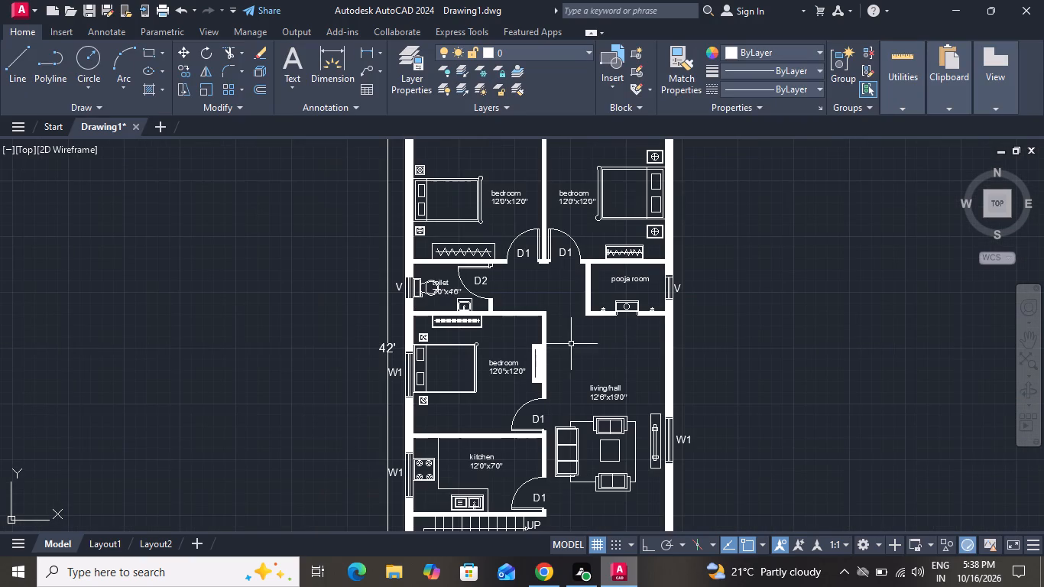
click(413, 230)
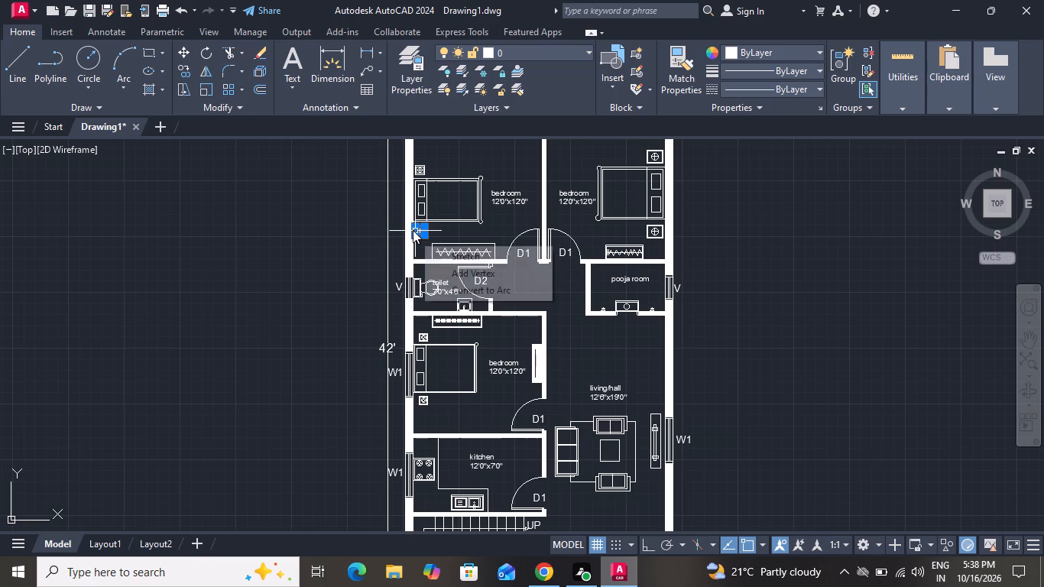
key(Escape)
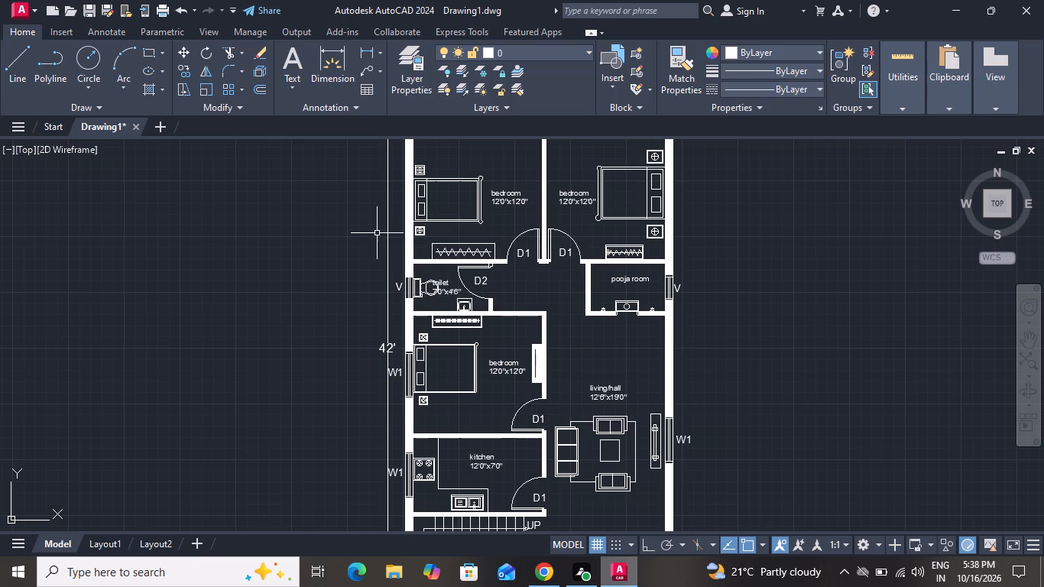
scroll(435, 232, up, 2)
click(373, 233)
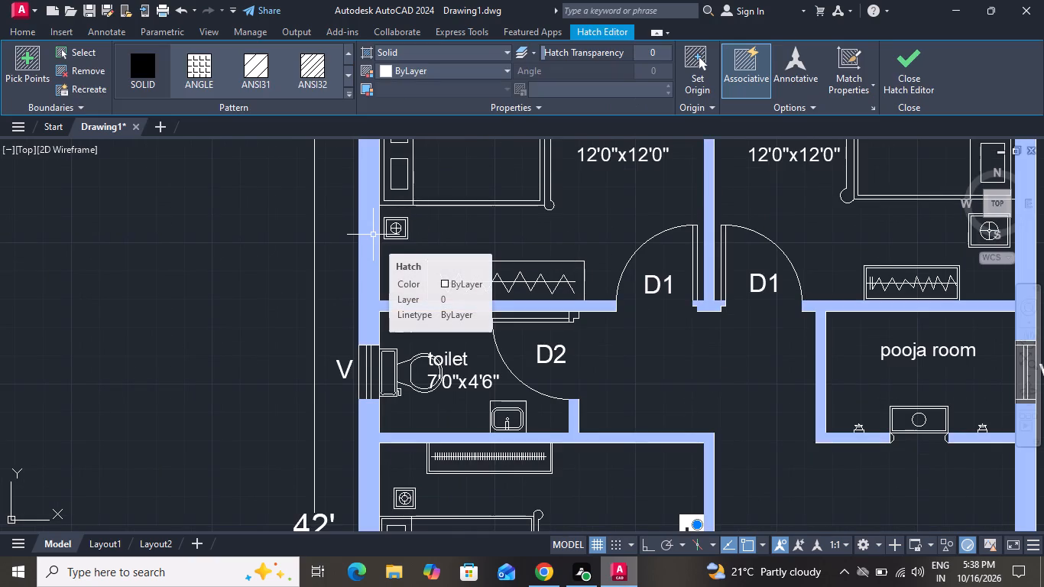
click(411, 73)
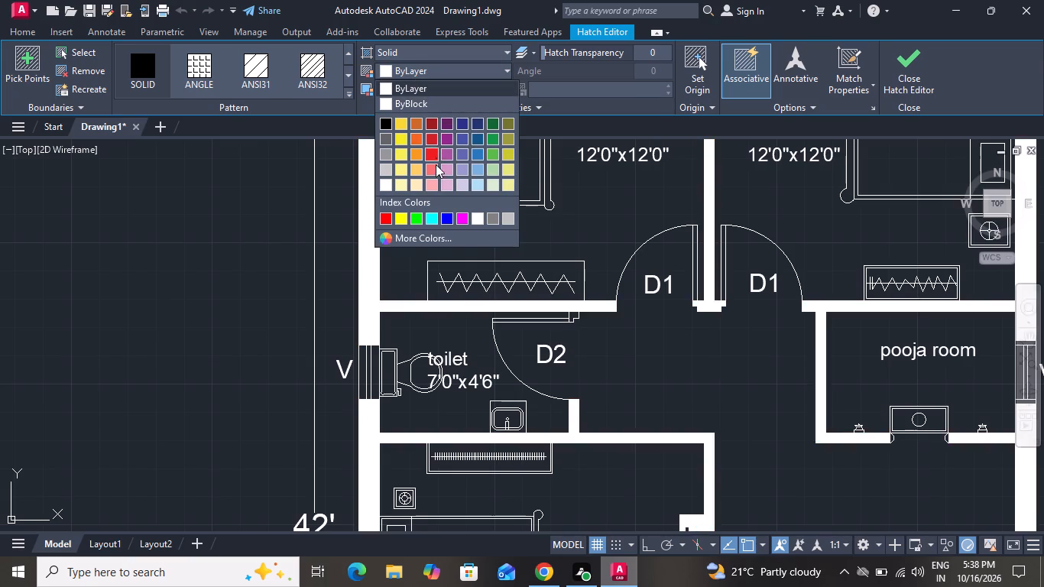
click(433, 169)
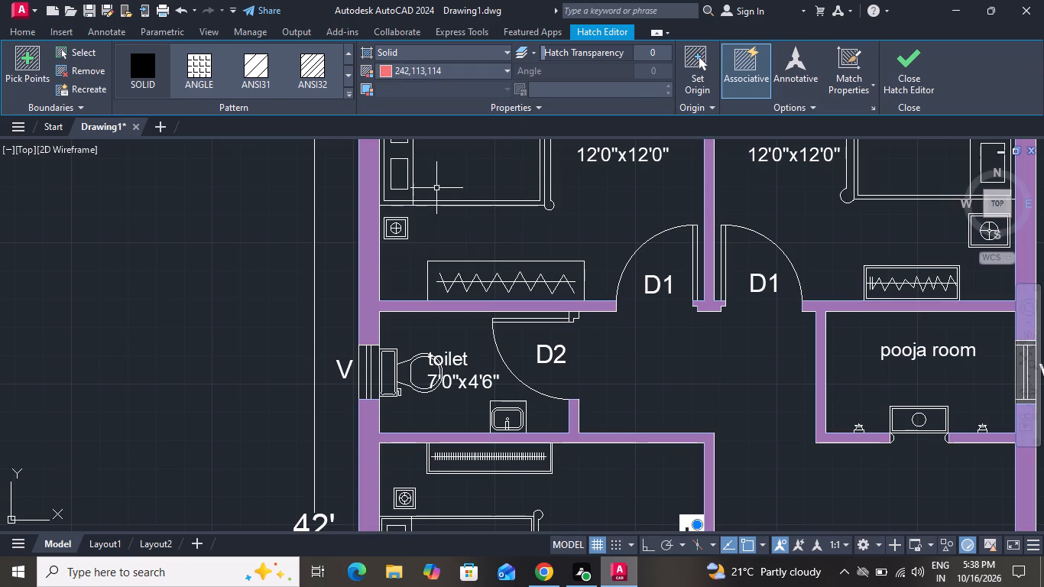
key(Escape)
Start saving the drawing and choose the ANU folder inside New folder on Local Disk (C:) as its location.
scroll(433, 183, down, 3)
scroll(436, 228, up, 1)
scroll(436, 228, down, 2)
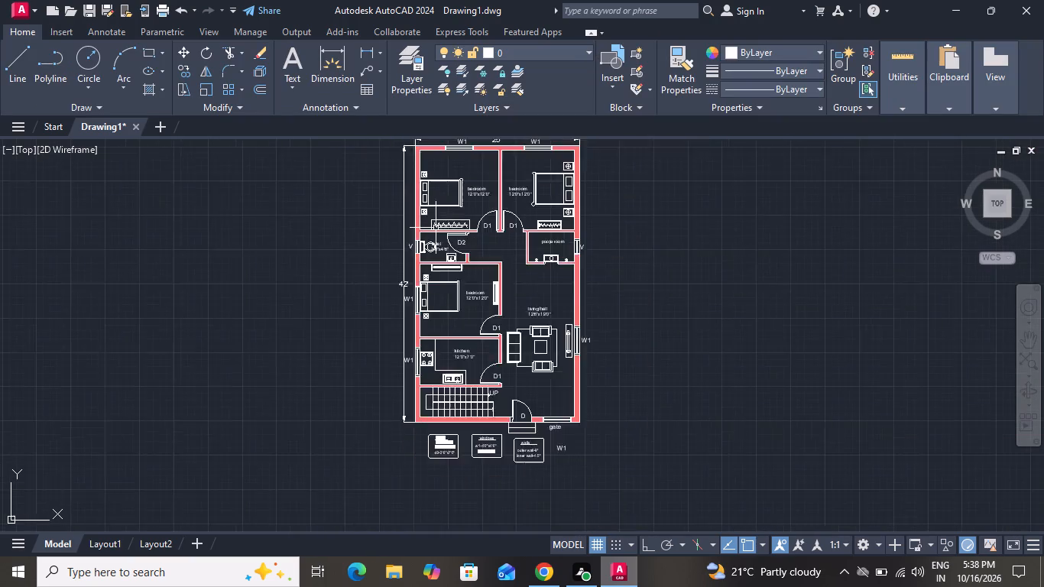
key(ctrl+s)
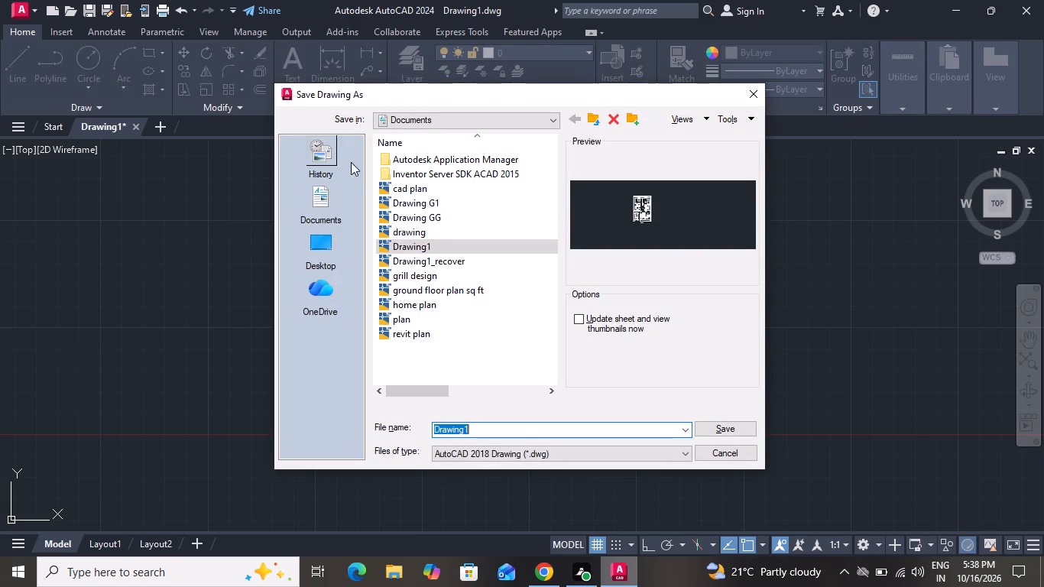
double_click(316, 254)
double_click(410, 184)
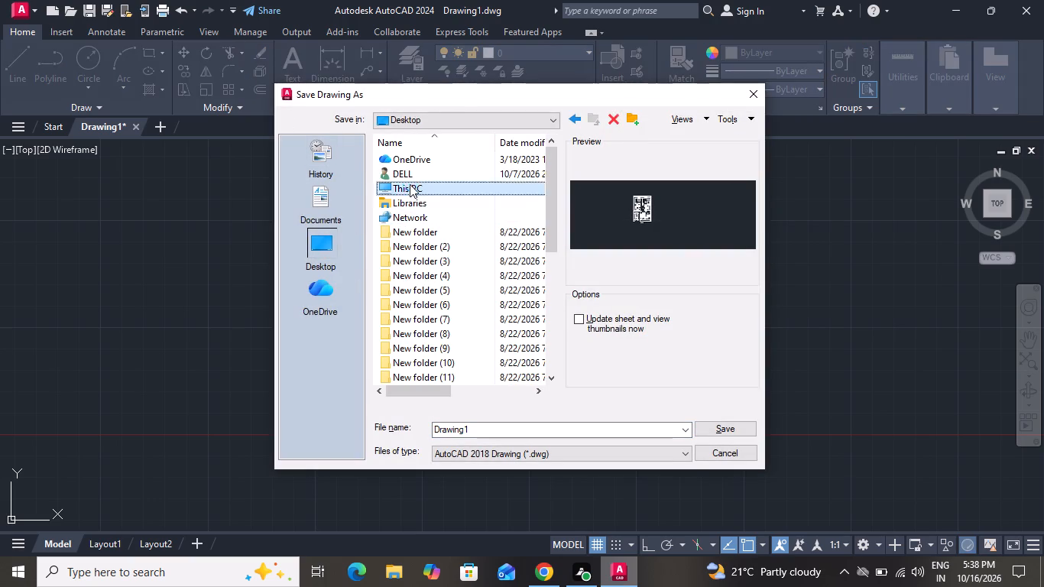
double_click(452, 298)
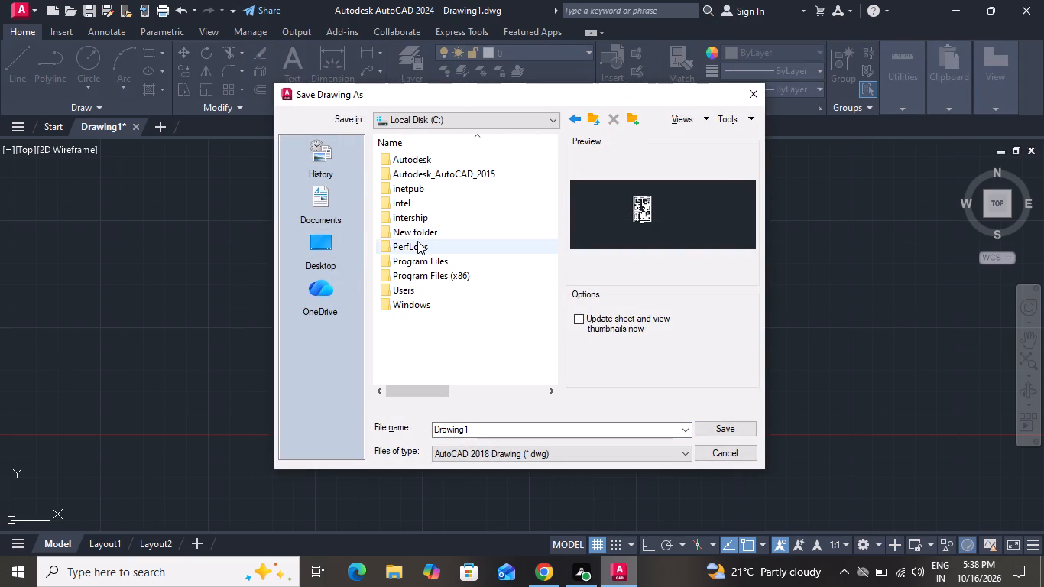
double_click(415, 236)
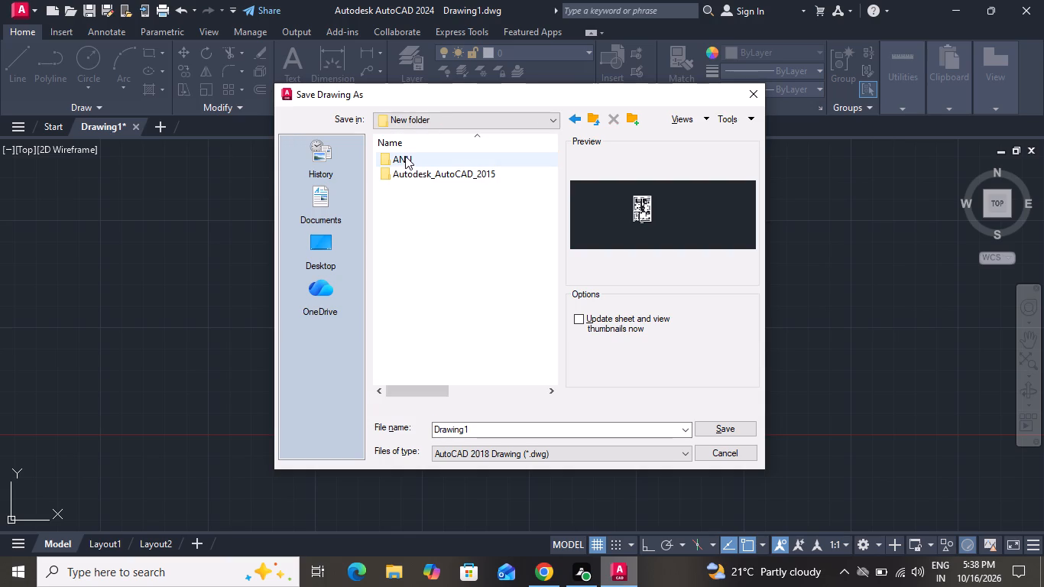
double_click(405, 156)
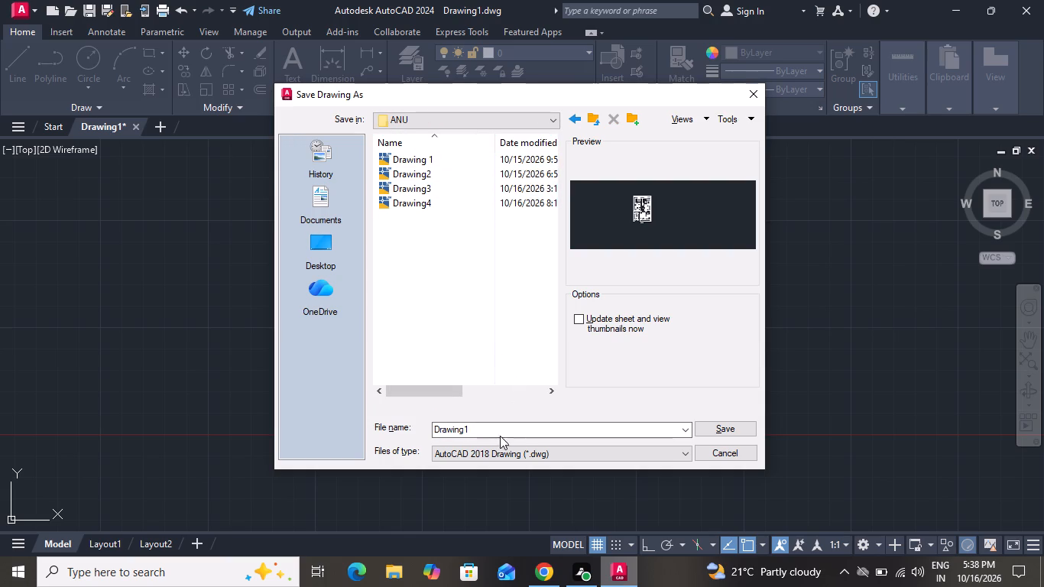
Name the file Drawing 5 and save it as an AutoCAD 2018 drawing.
click(476, 427)
double_click(476, 427)
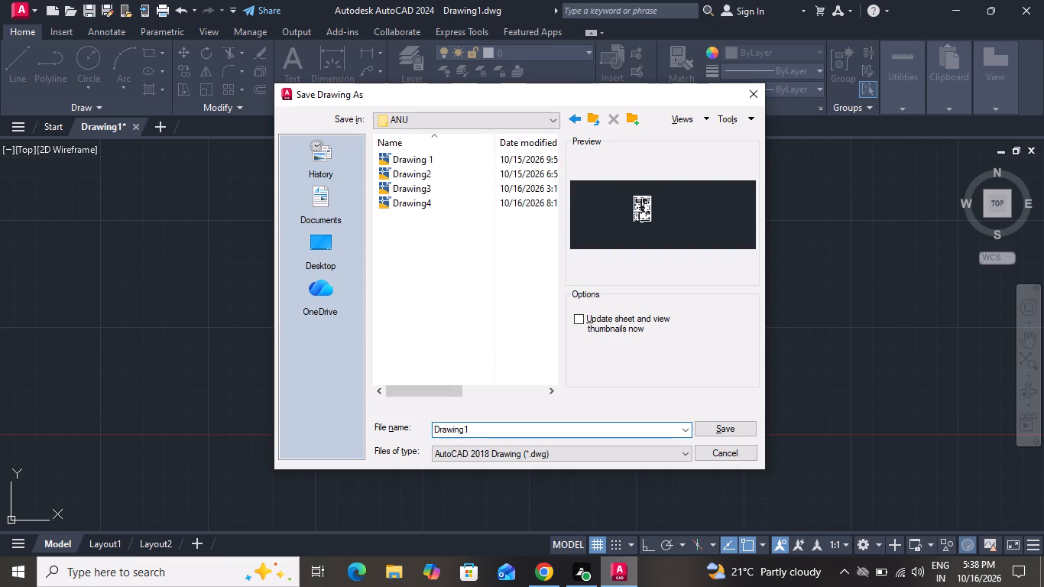
click(476, 427)
key(BackSpace)
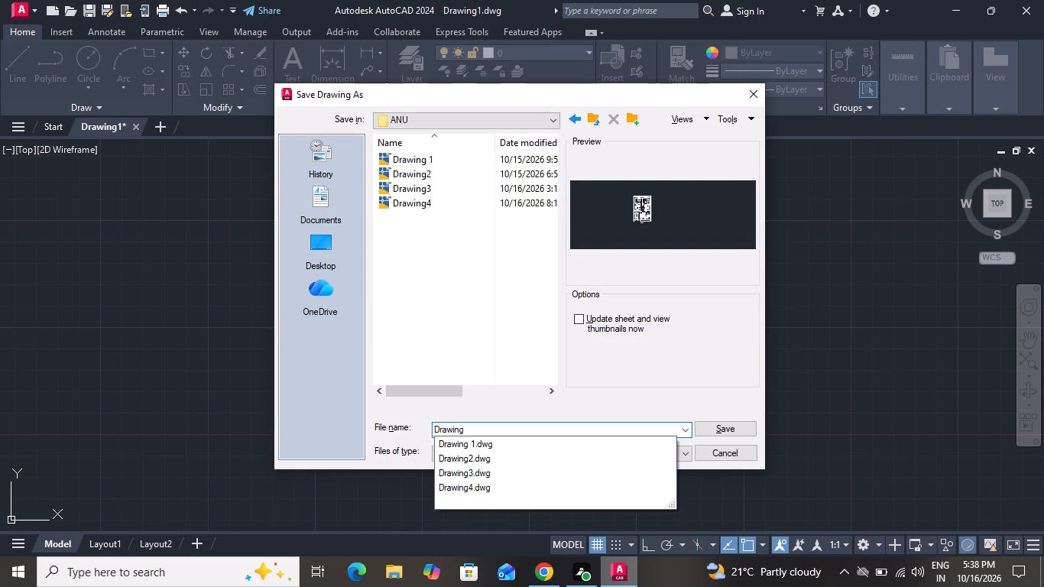
key(space)
key(5)
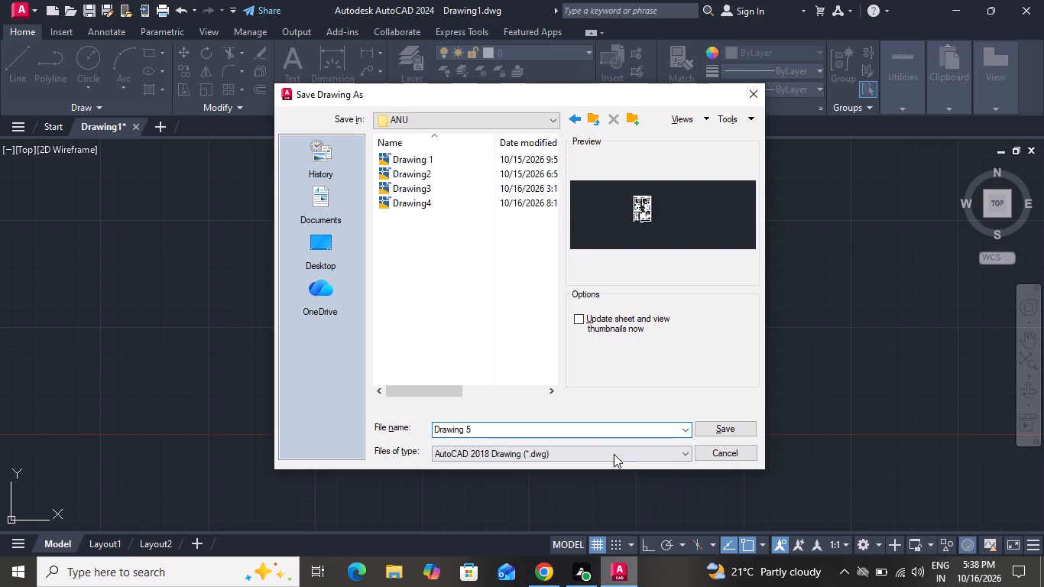
click(741, 423)
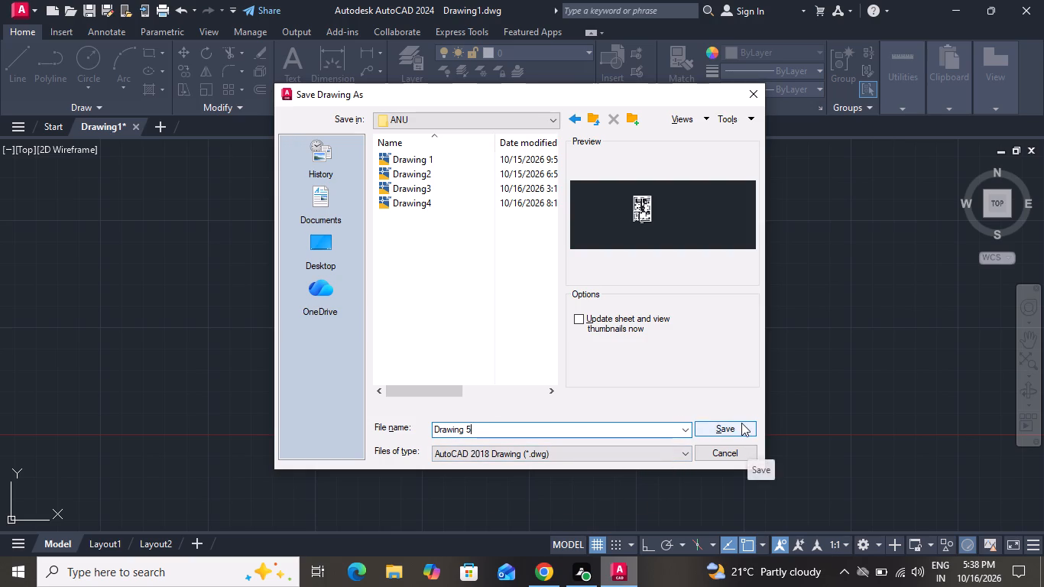
Run the LOGFILEOFF command.
text(LOG)
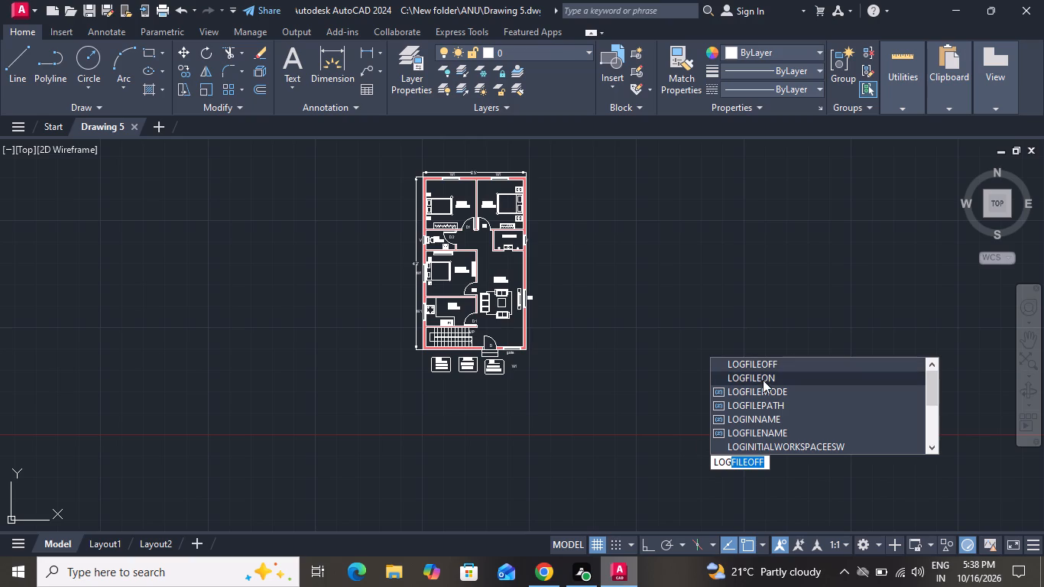
click(763, 368)
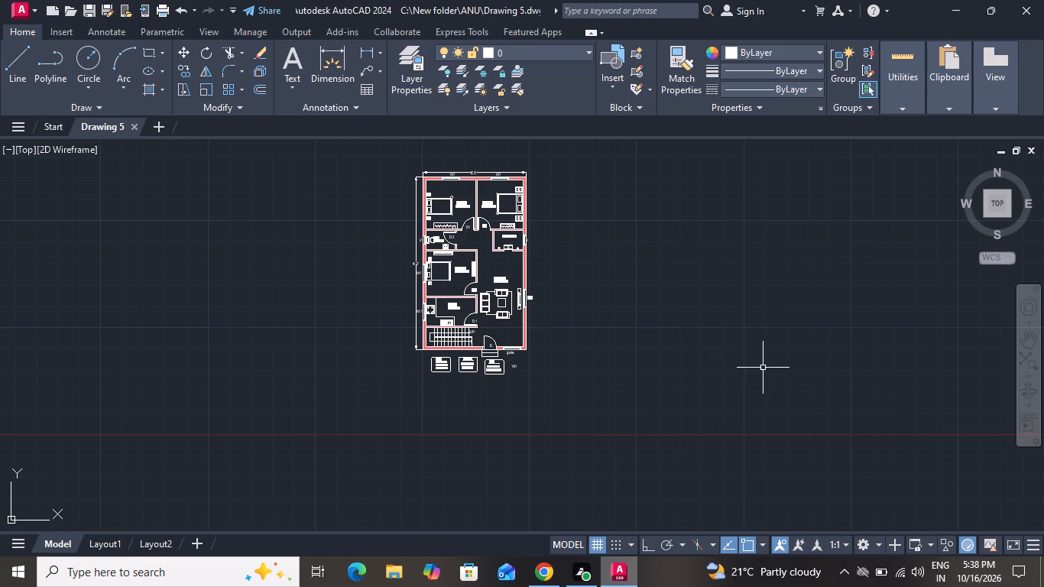
Set up a plot with the previous plot settings and a window enclosing the whole floor plan, dimensions and schedules.
key(ctrl+p)
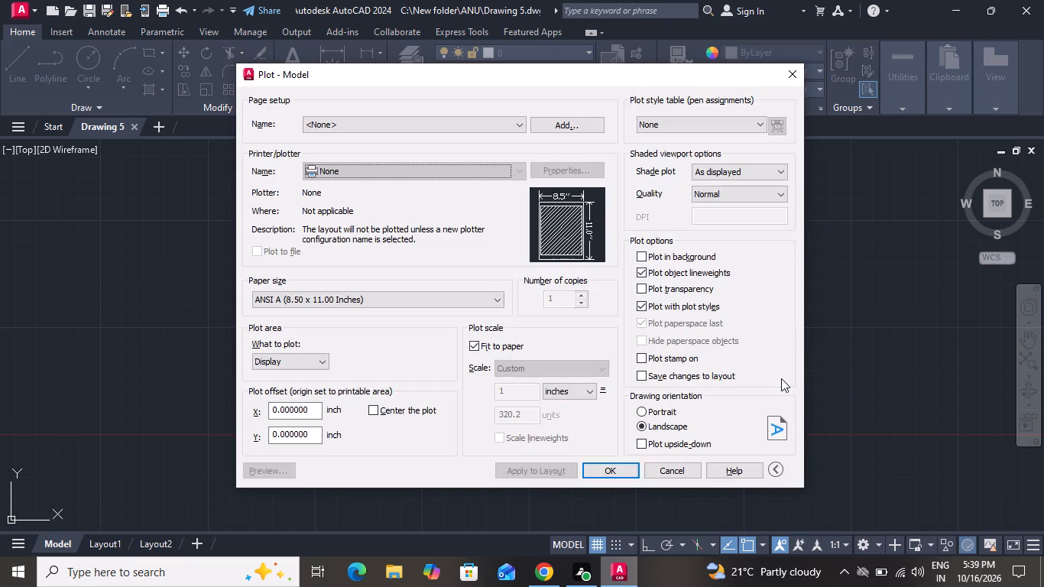
click(366, 118)
click(365, 149)
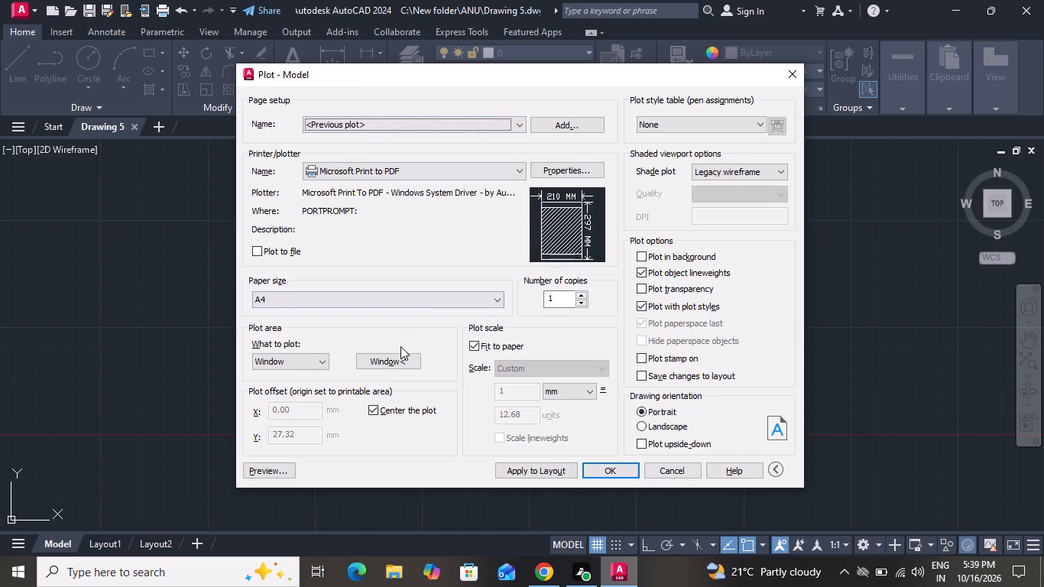
click(397, 357)
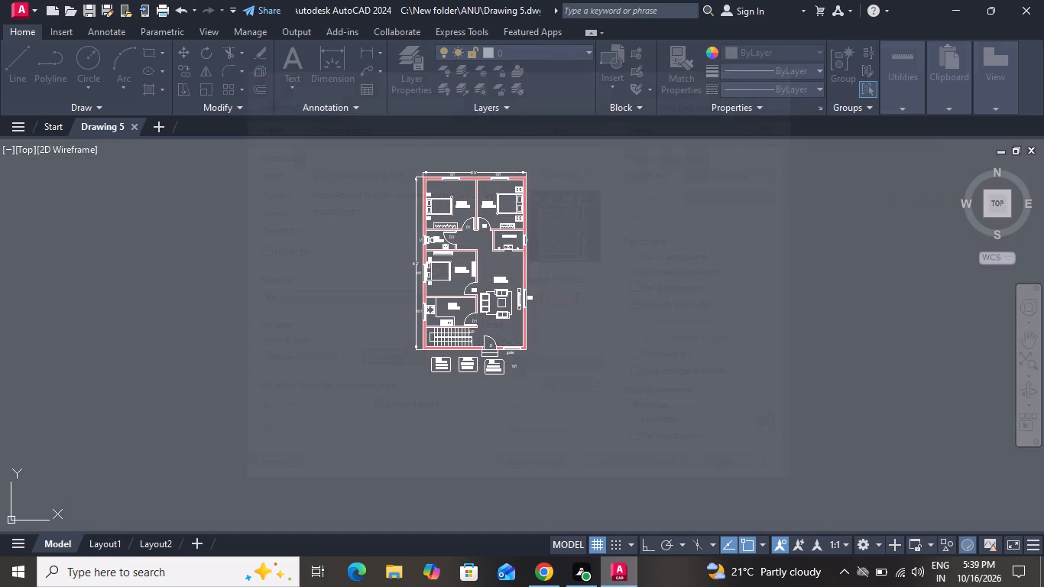
click(404, 166)
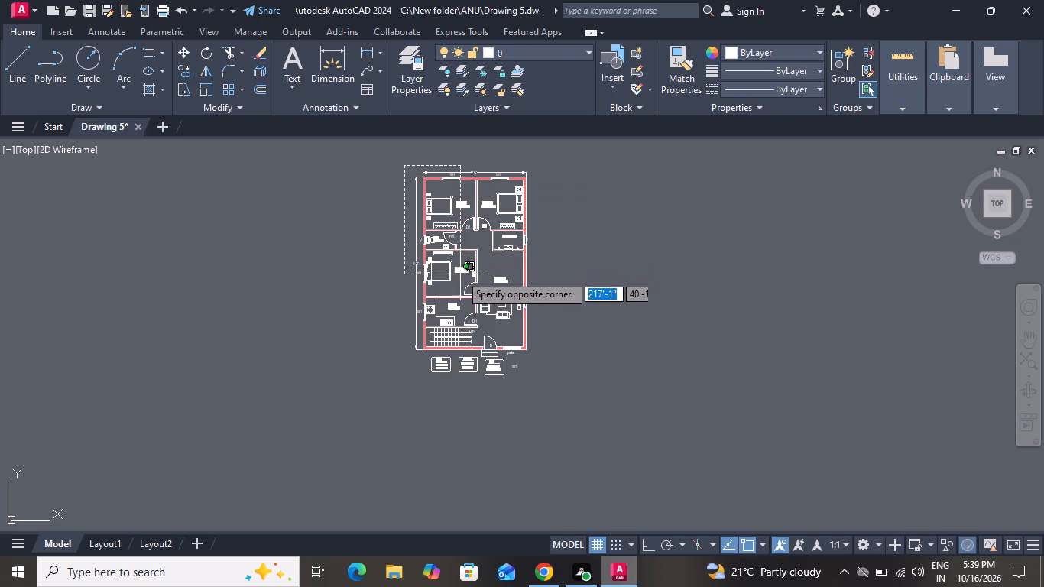
double_click(537, 379)
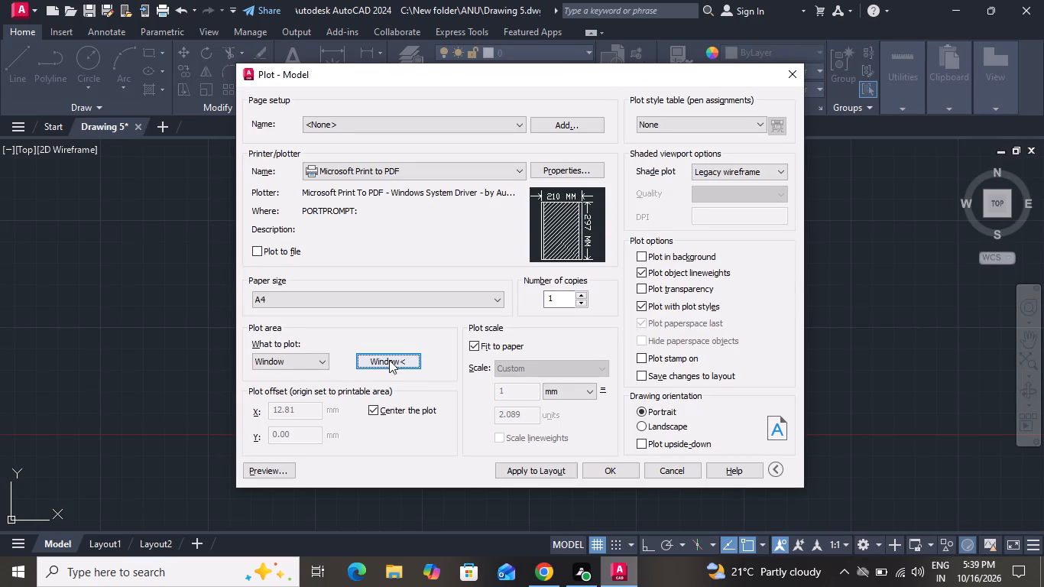
Preview the plot and examine the floor plan's rooms, hatched walls, labels and schedules.
click(276, 464)
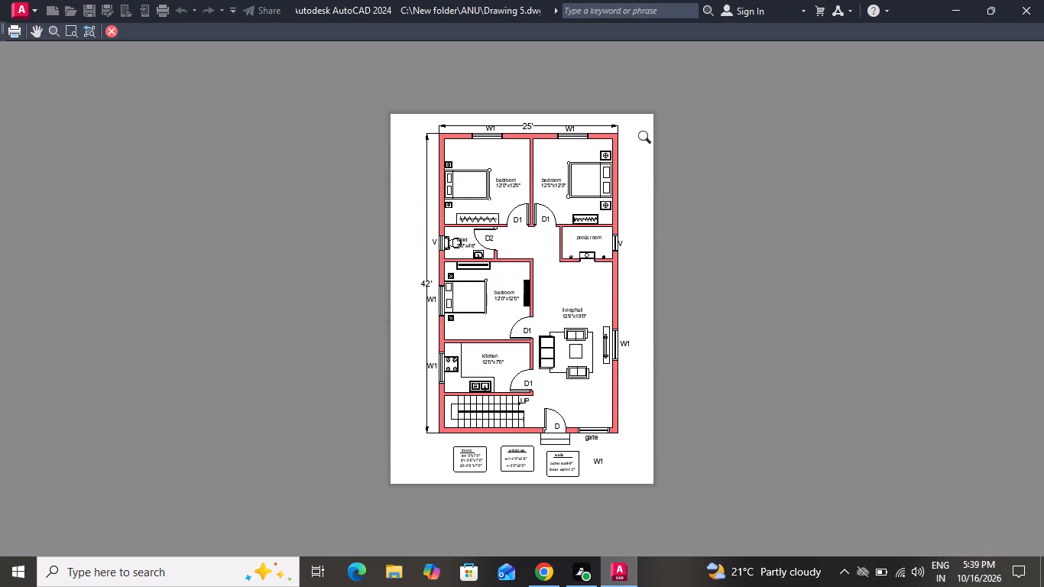
scroll(498, 289, up, 2)
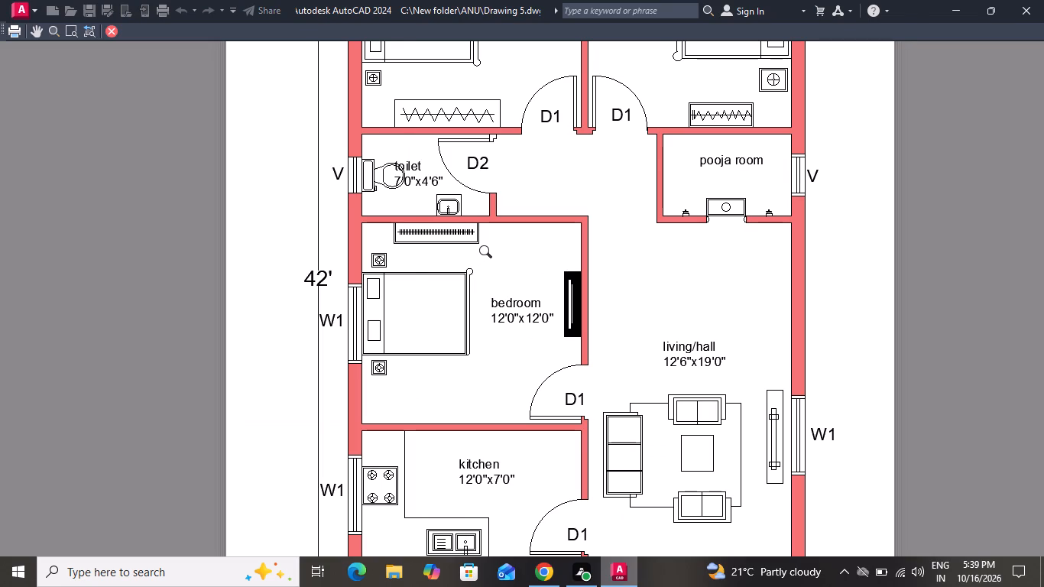
scroll(491, 253, down, 1)
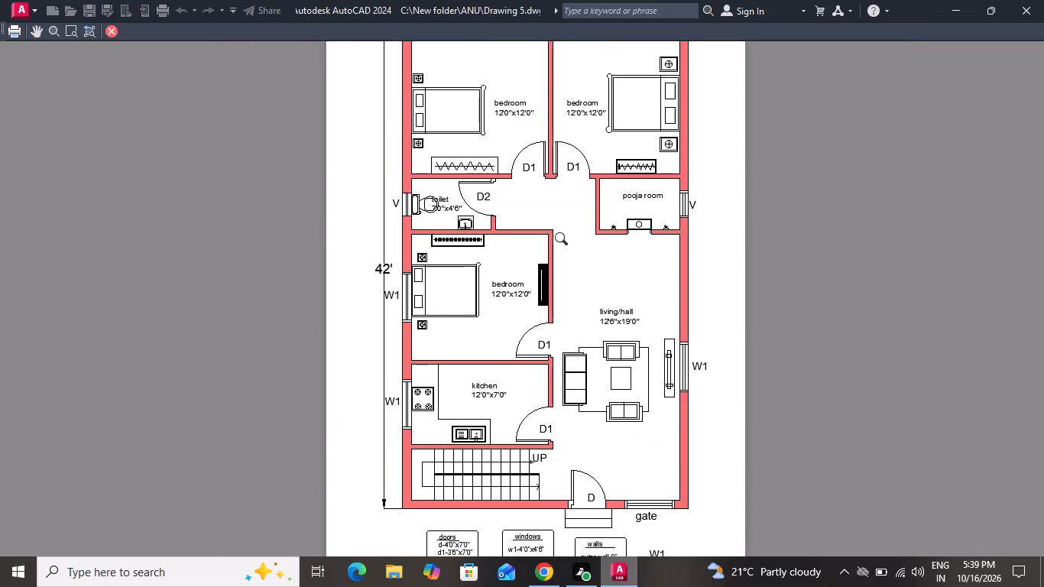
scroll(570, 237, up, 2)
scroll(572, 234, down, 1)
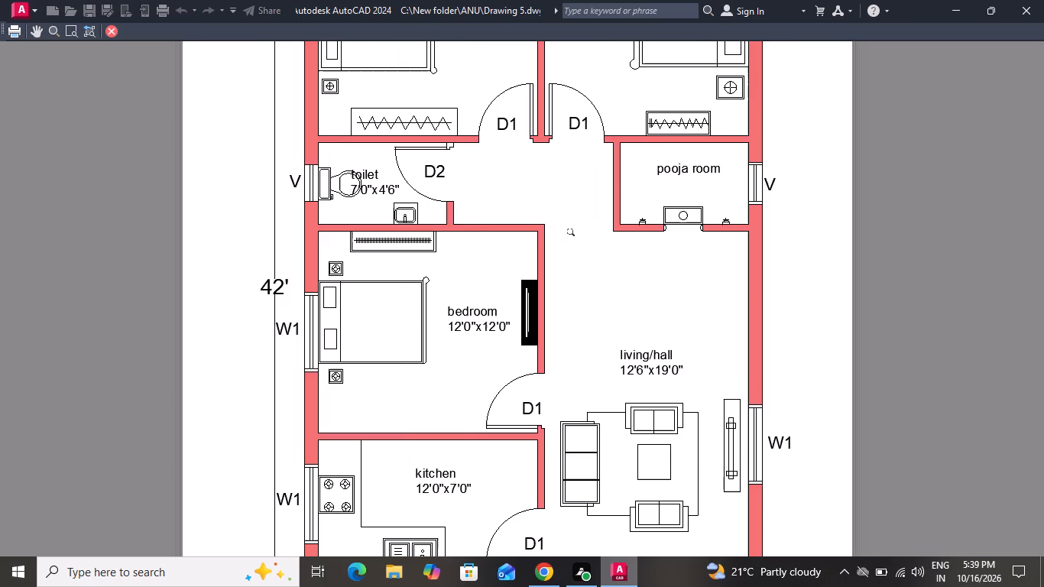
scroll(572, 234, down, 1)
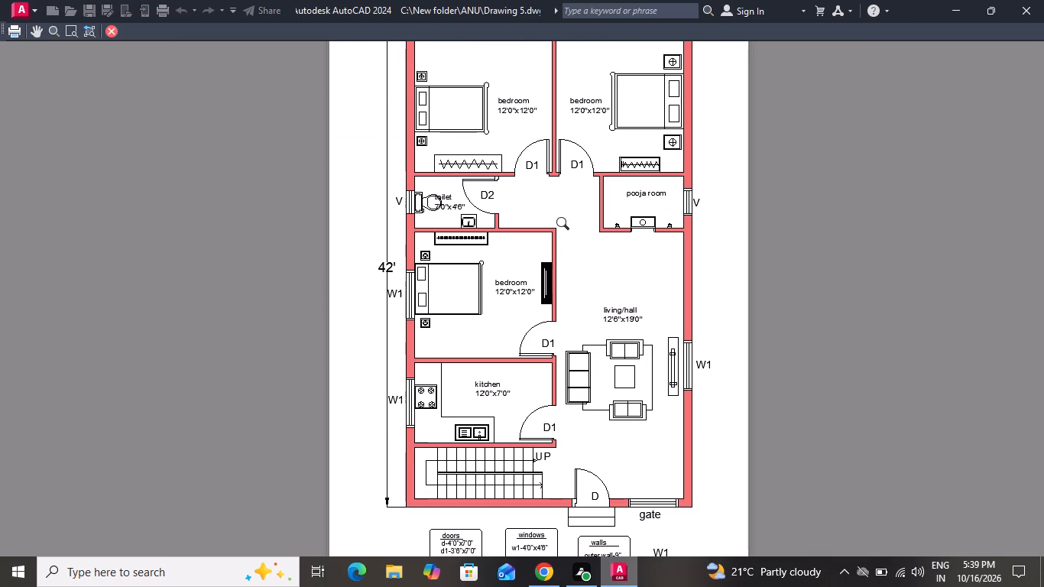
scroll(582, 220, up, 3)
scroll(604, 214, down, 4)
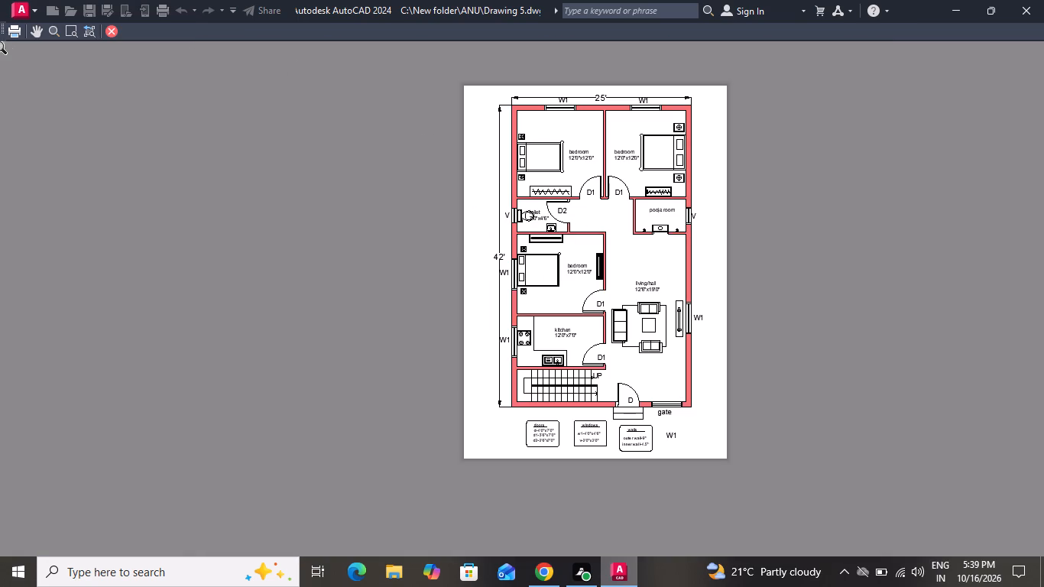
Plot the previewed sheet and save the output in the ANU folder as PDF 5.
click(20, 30)
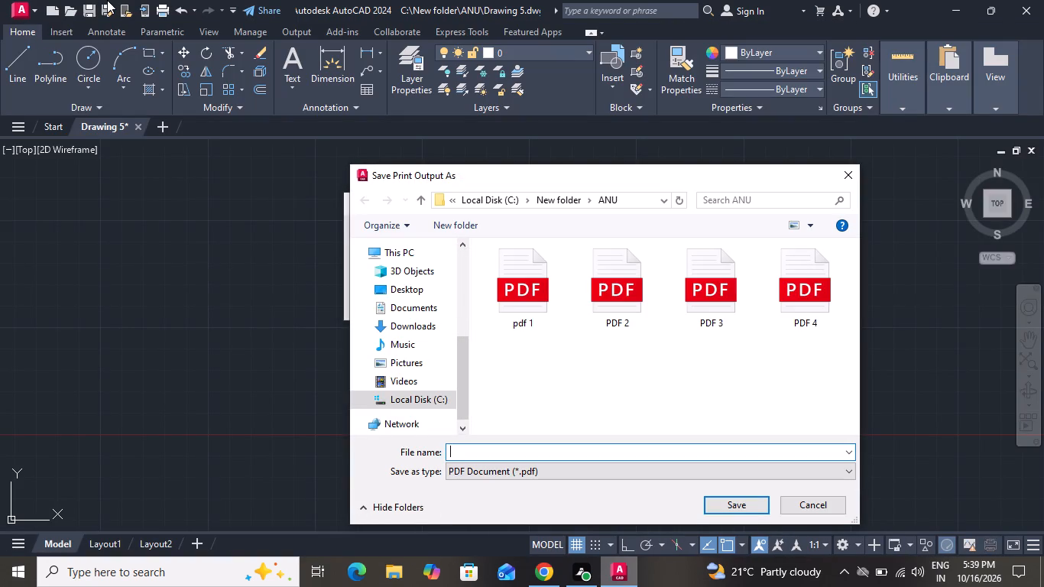
key(o)
key(BackSpace)
key(p)
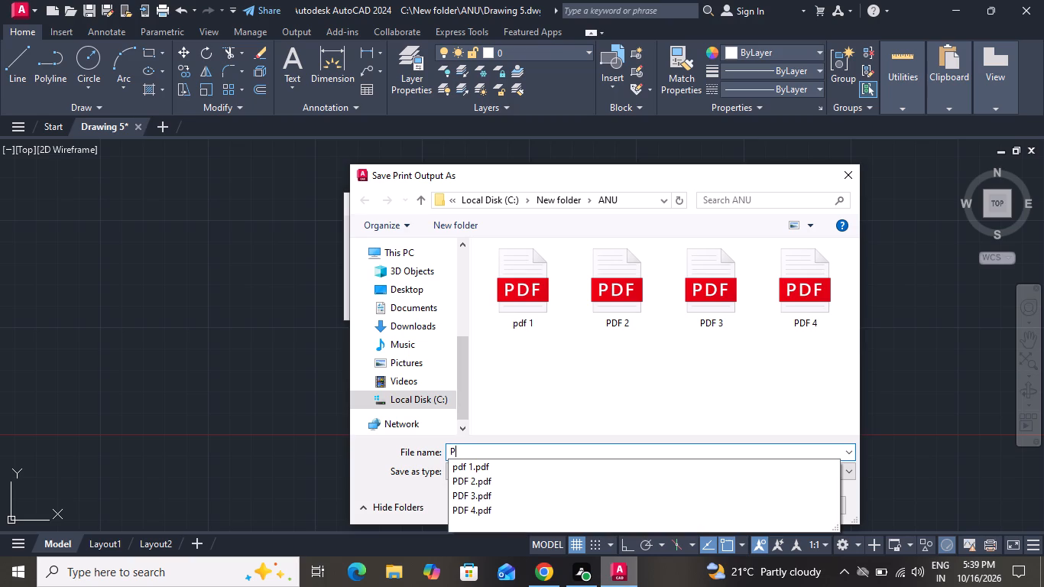
text(DF)
key(space)
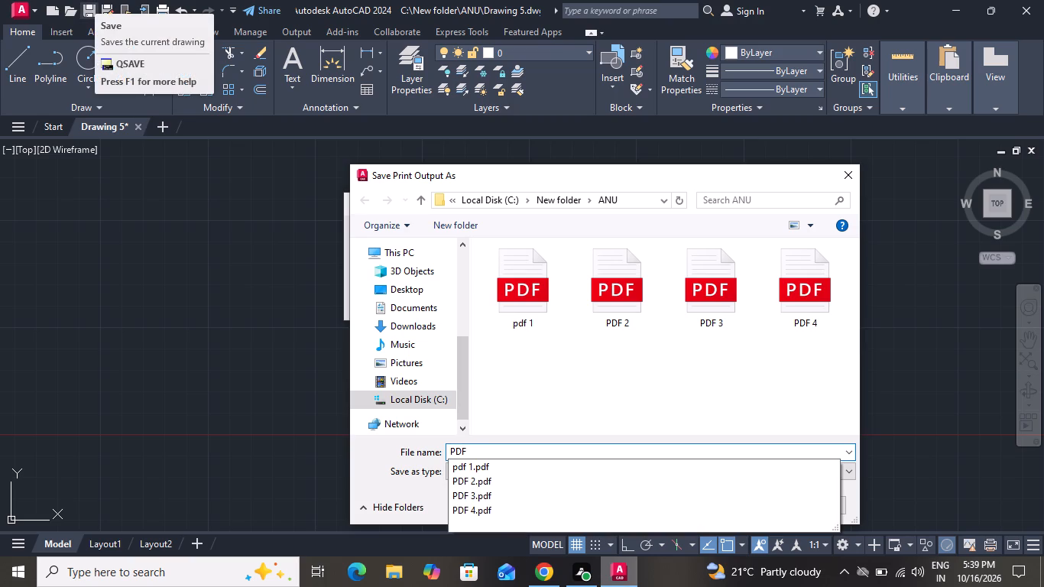
key(5)
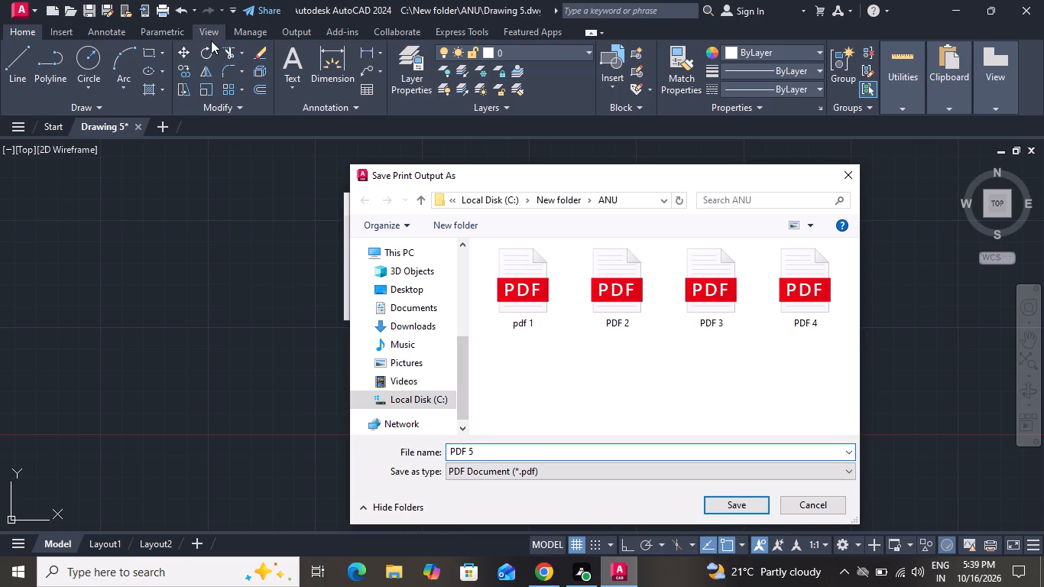
click(734, 503)
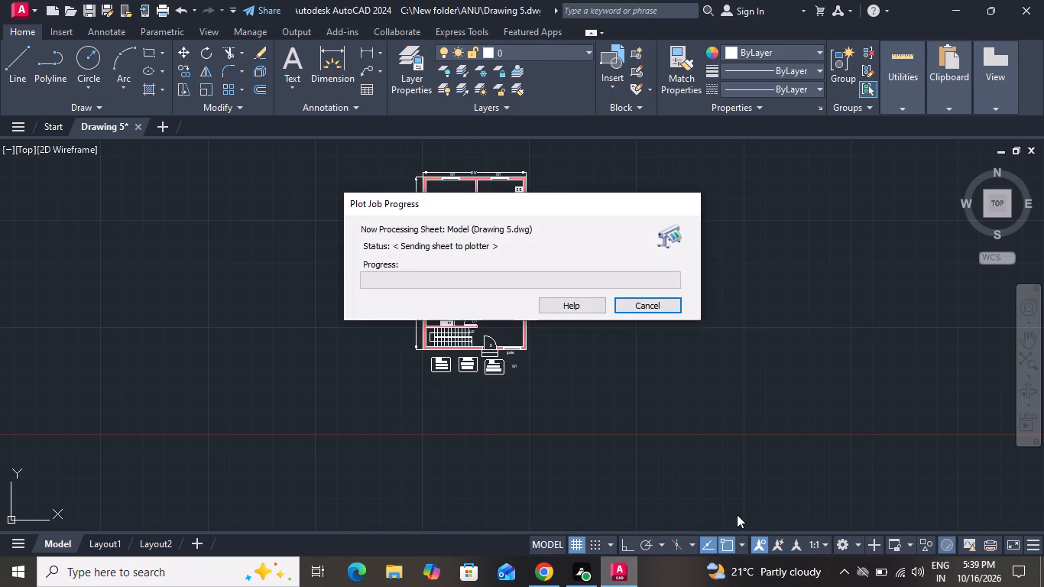